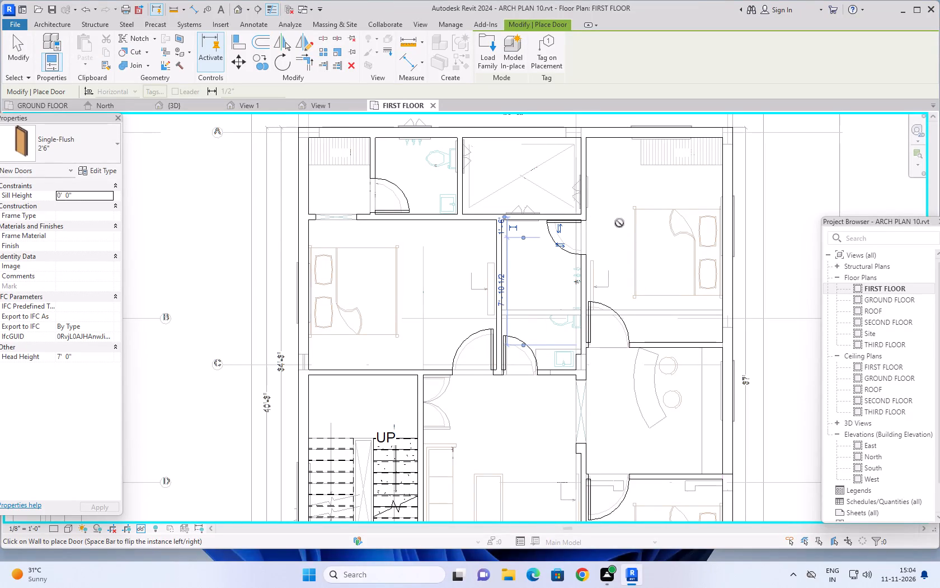
Place a 4'X7' Door-Double-Flush_Panel in the wall between staircase and drawing room, swinging into the drawing room, centred about 2'-3" from the bedroom-side wall.
scroll(619, 223, down, 4)
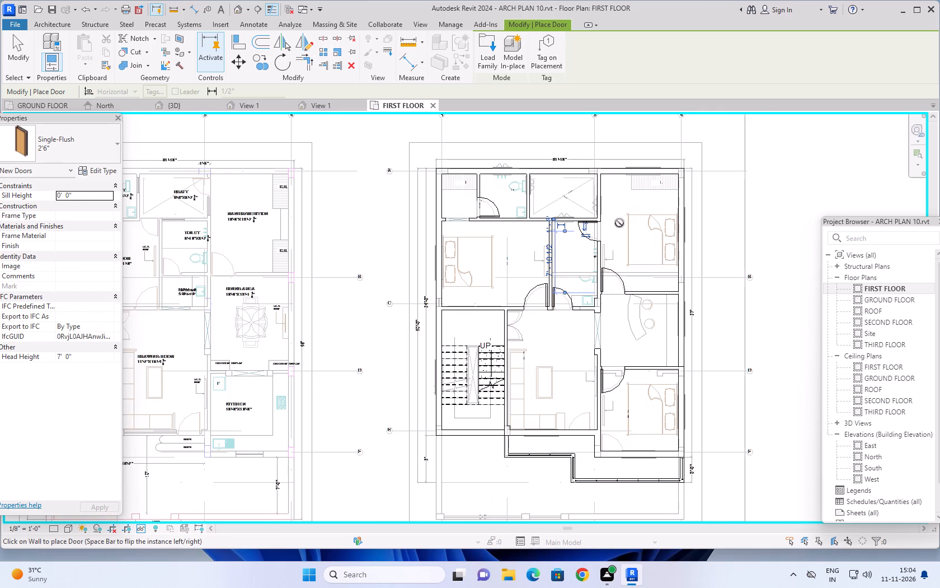
scroll(619, 223, down, 2)
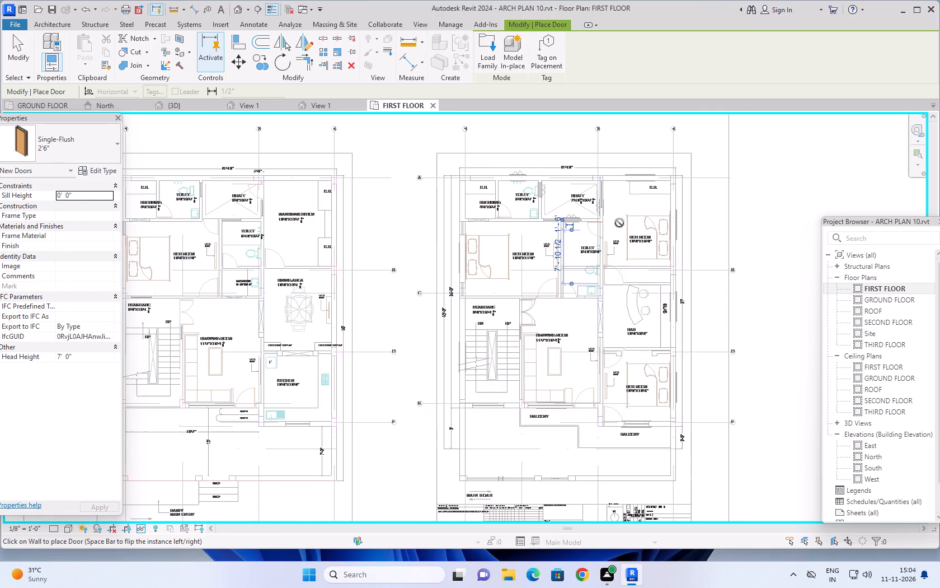
scroll(619, 223, down, 1)
scroll(564, 314, up, 1)
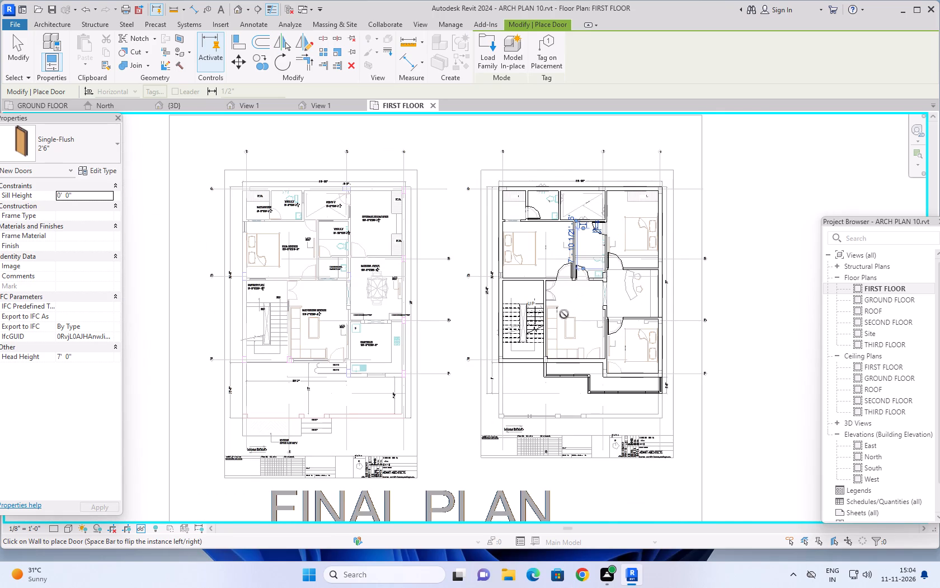
scroll(564, 314, up, 8)
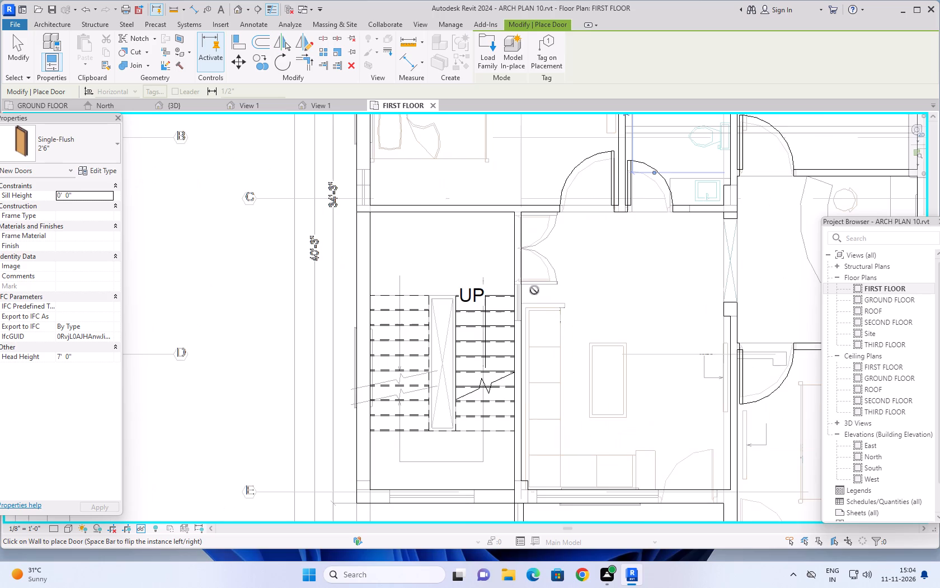
scroll(534, 290, up, 2)
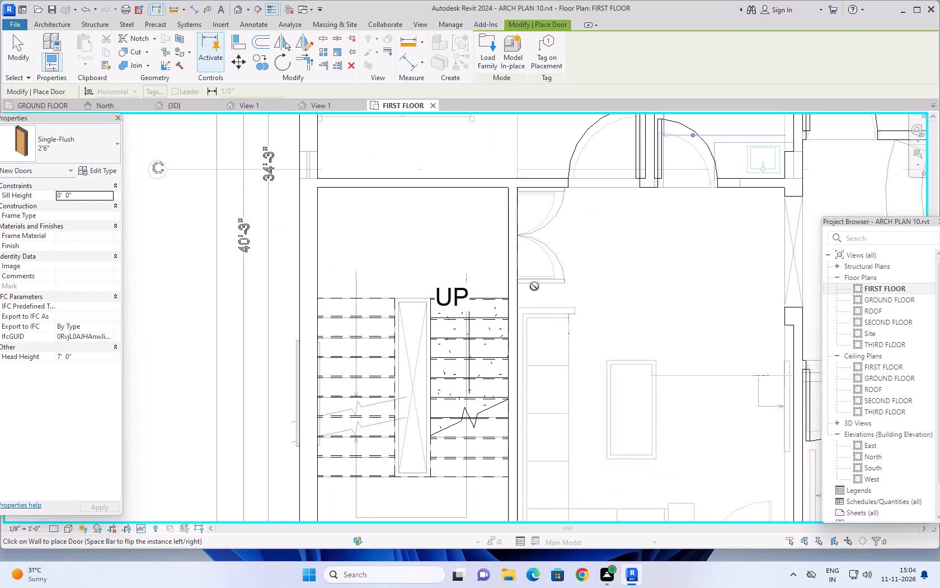
click(112, 142)
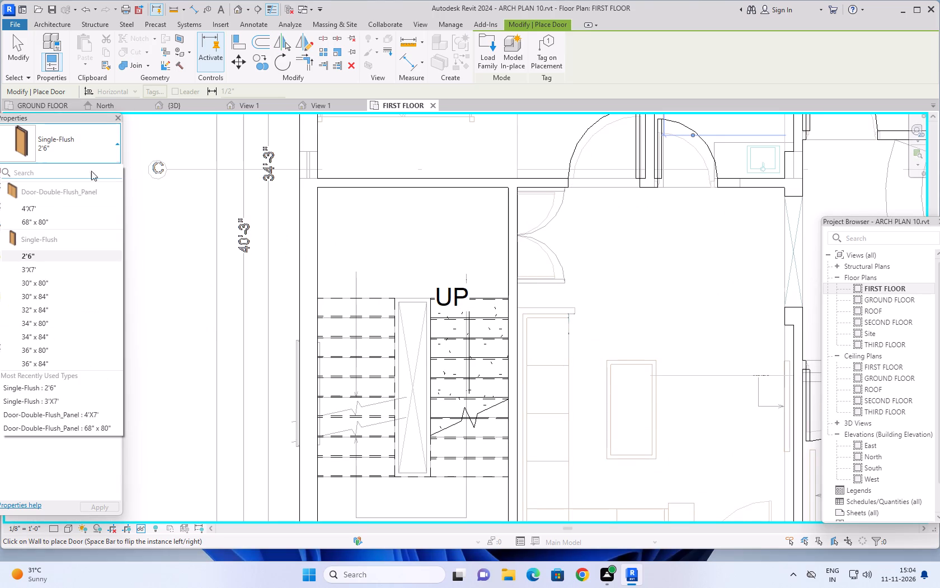
click(50, 207)
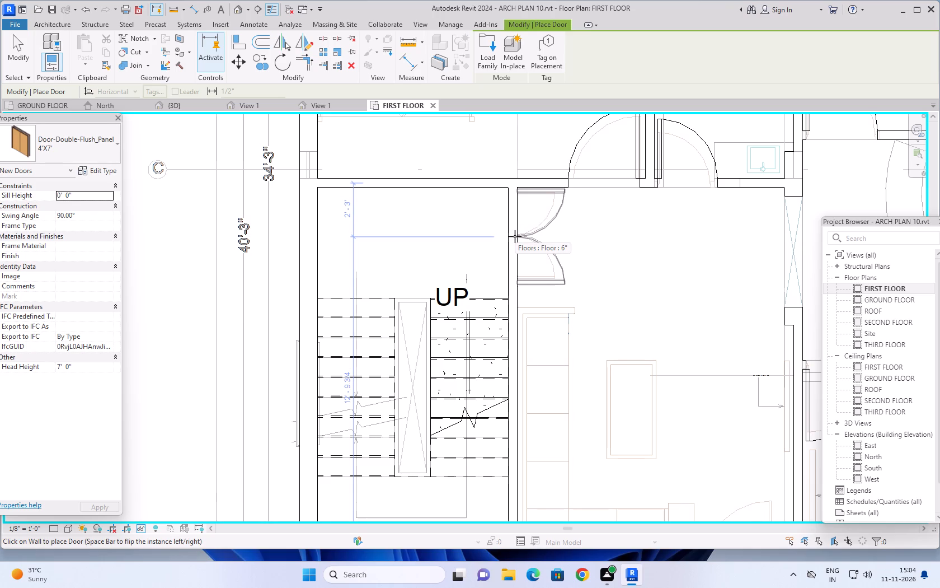
click(515, 236)
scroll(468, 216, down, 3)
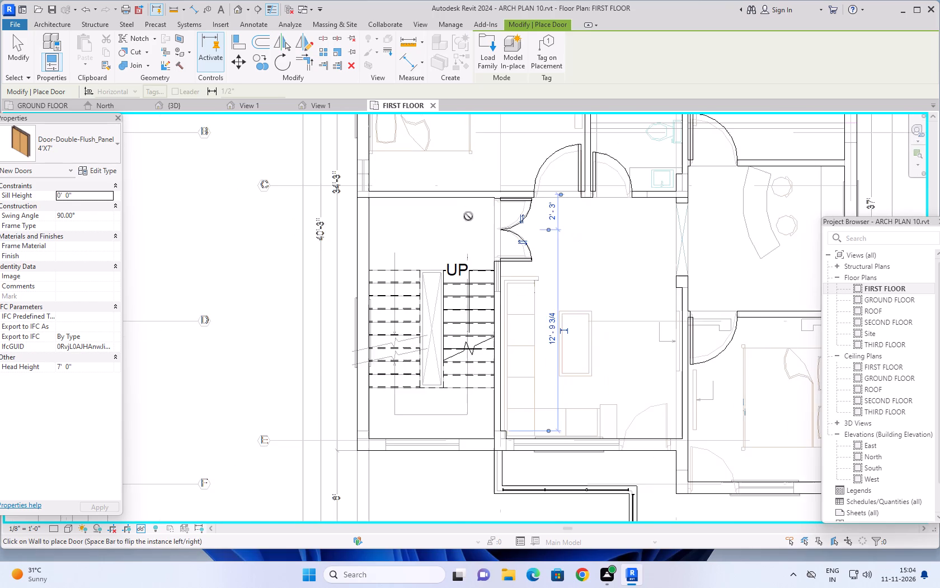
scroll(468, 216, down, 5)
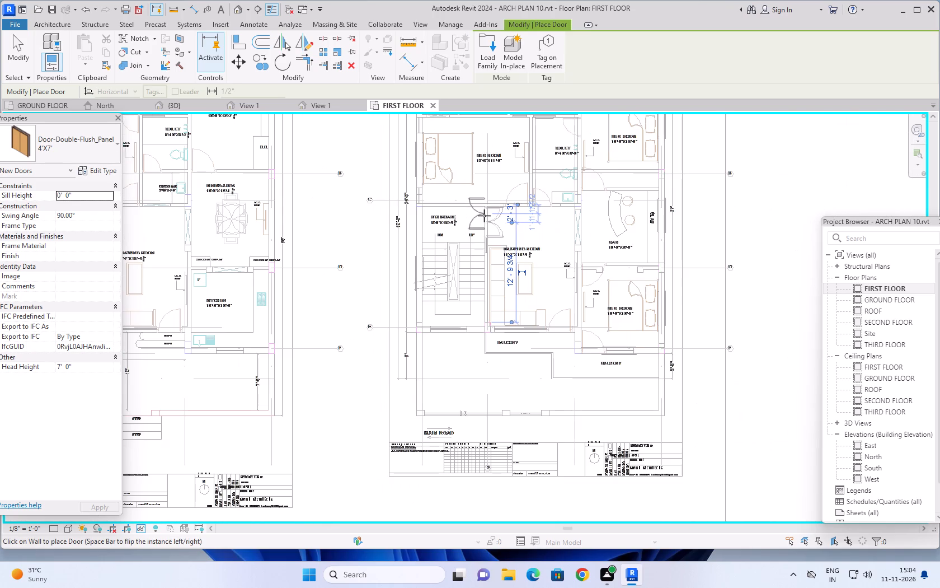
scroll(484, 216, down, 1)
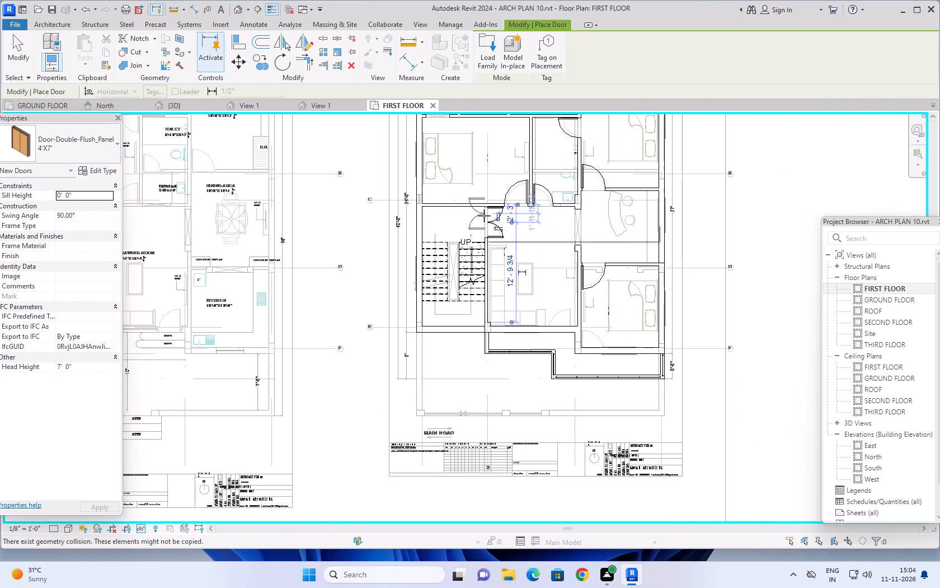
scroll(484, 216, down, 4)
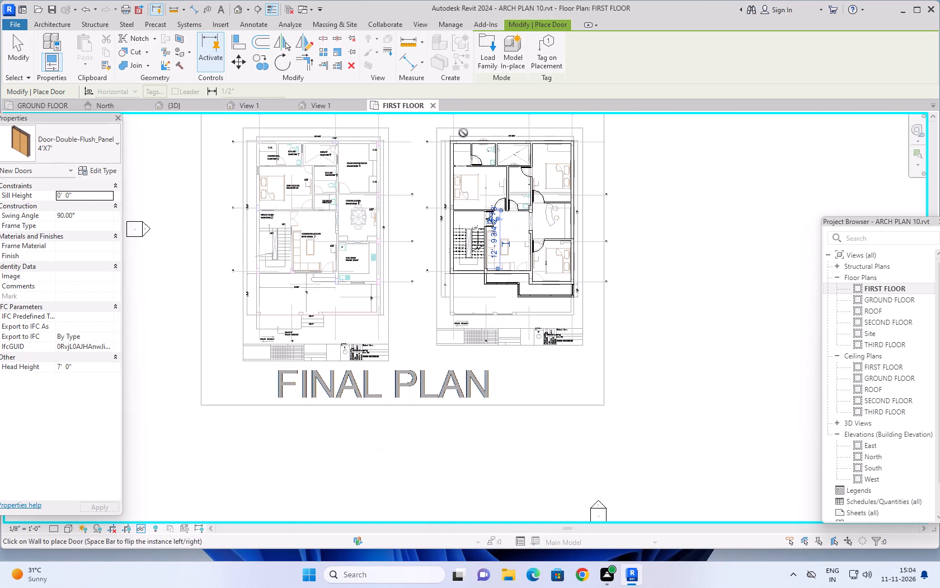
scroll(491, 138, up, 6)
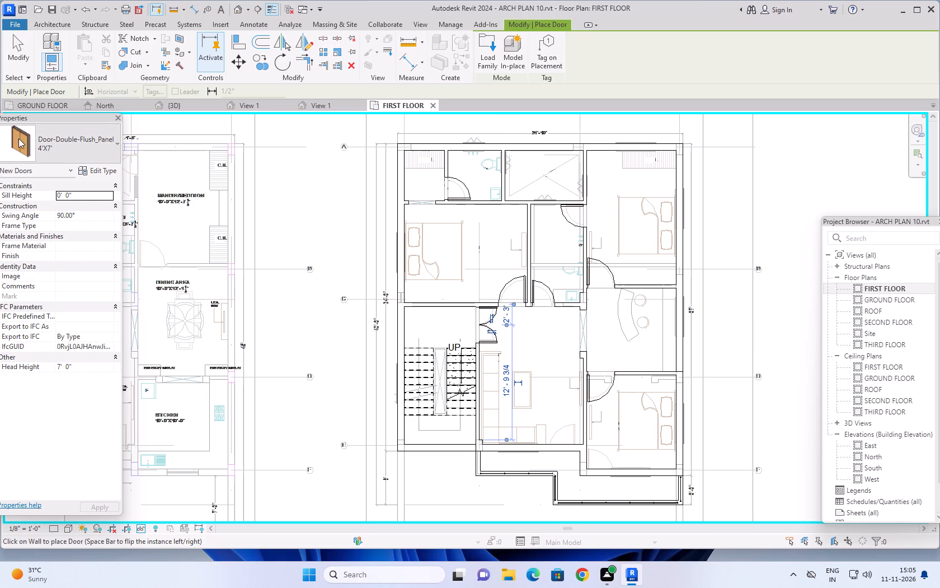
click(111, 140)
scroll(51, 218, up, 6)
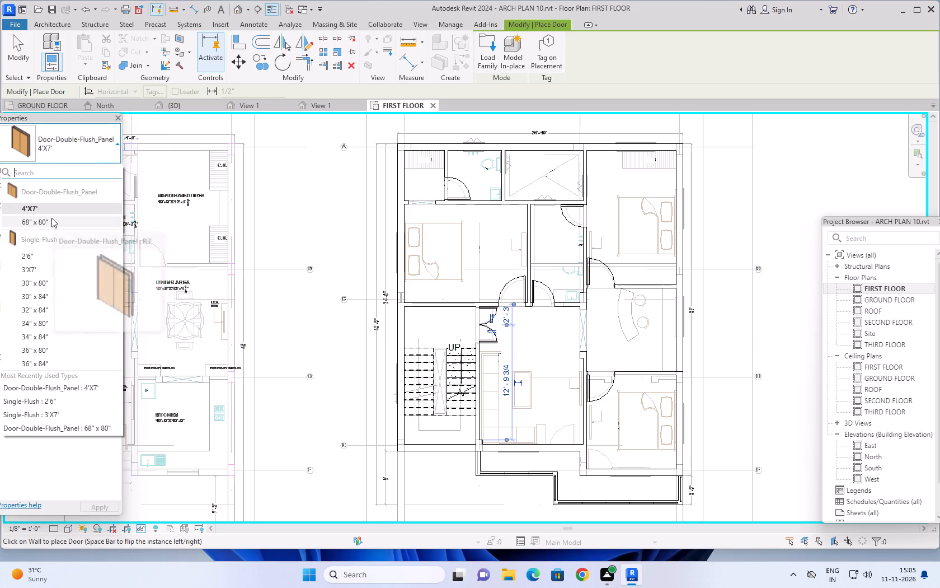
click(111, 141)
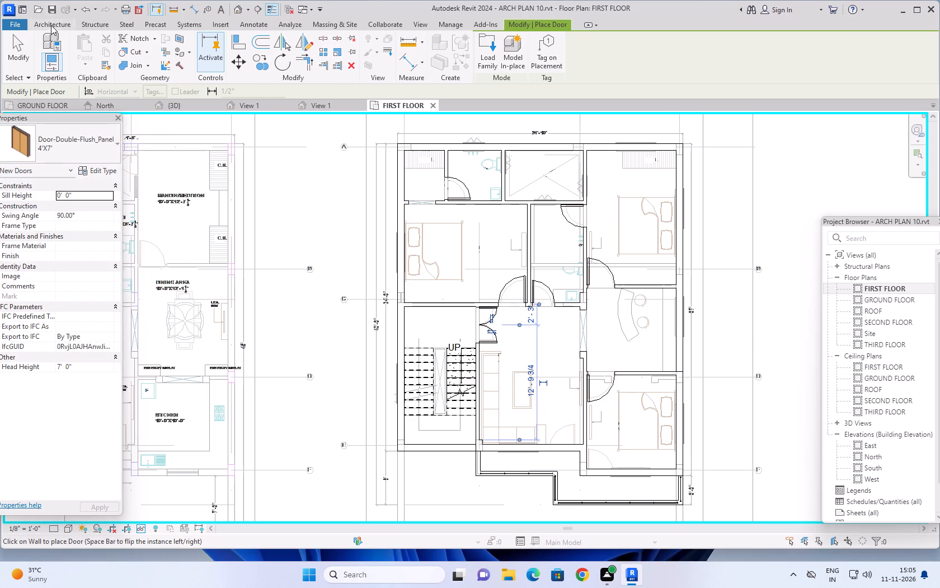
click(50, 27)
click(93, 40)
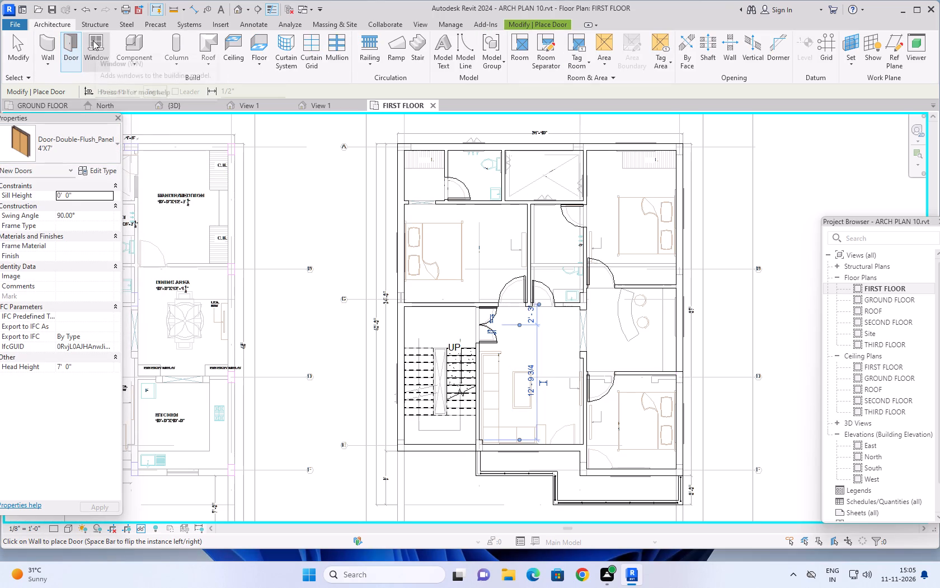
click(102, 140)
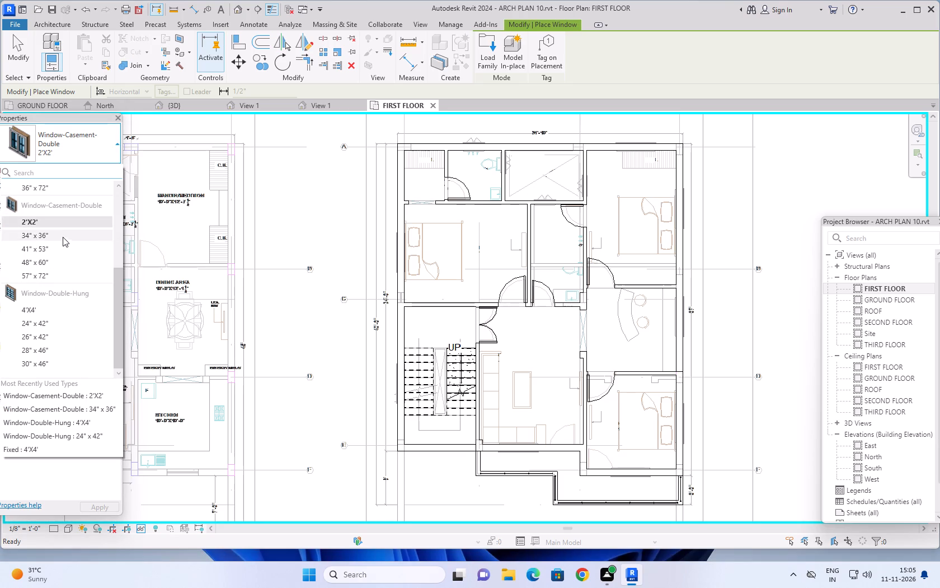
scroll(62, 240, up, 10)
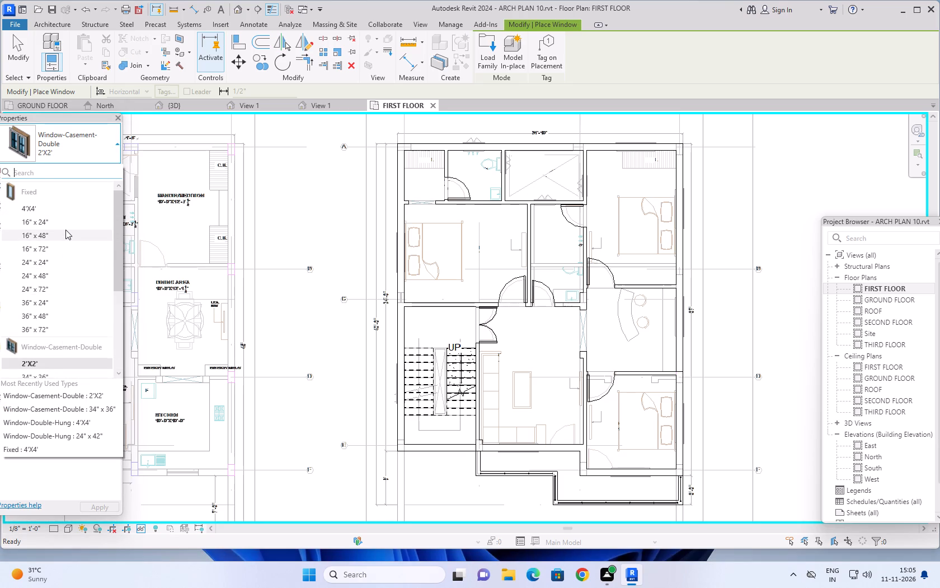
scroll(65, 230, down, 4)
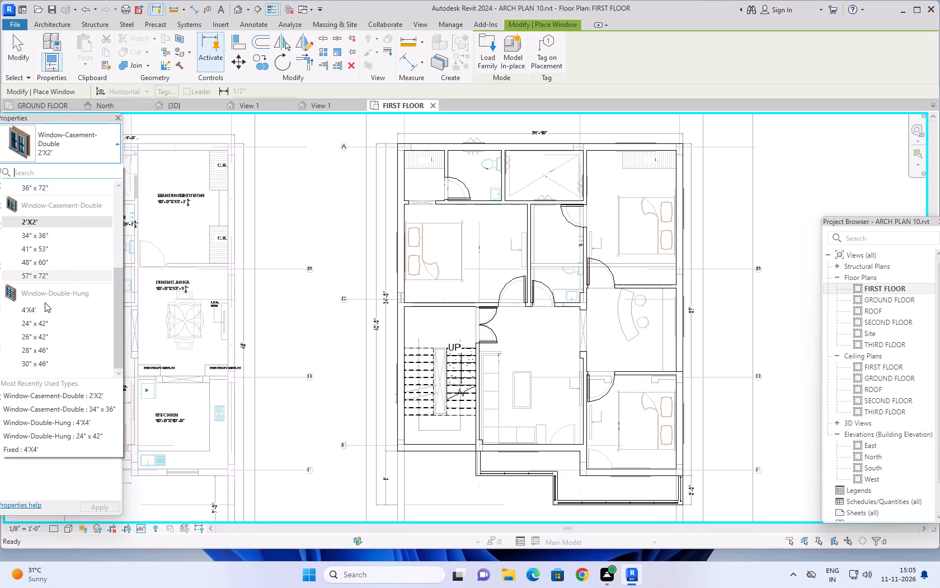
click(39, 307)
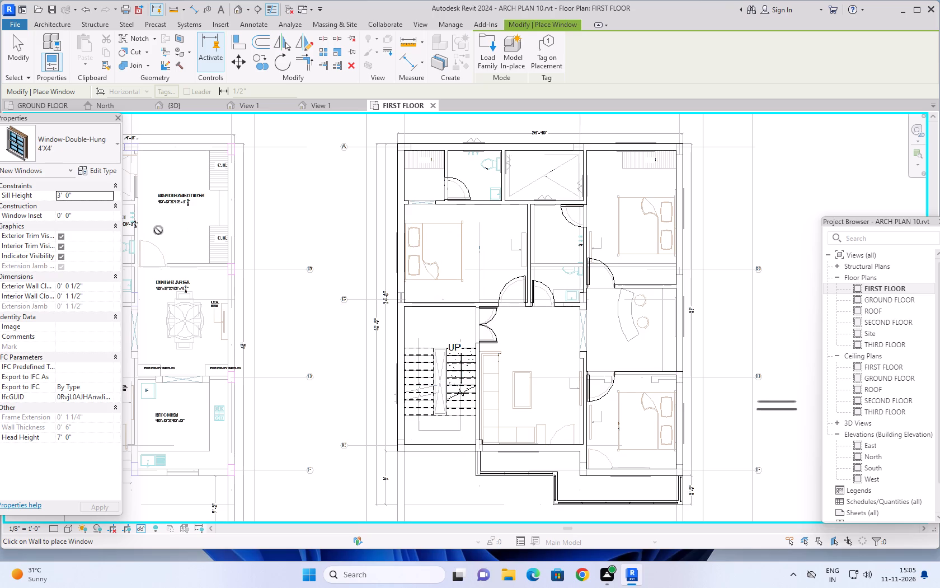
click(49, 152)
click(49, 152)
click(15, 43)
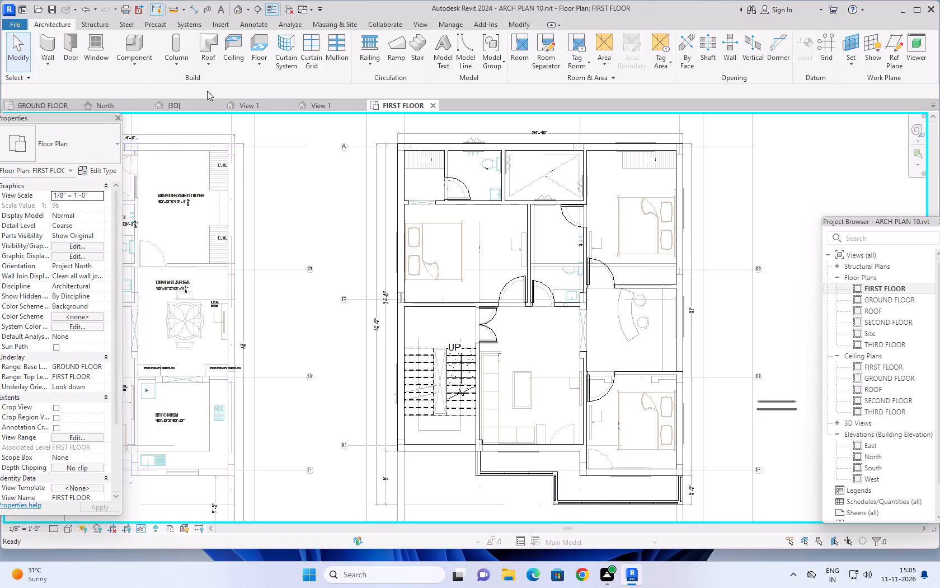
In the GROUND FLOOR plan, select the 4'X4' double-hung windows in the outer walls of the staircase and the 13'-9"X11'-0" bedroom.
click(194, 106)
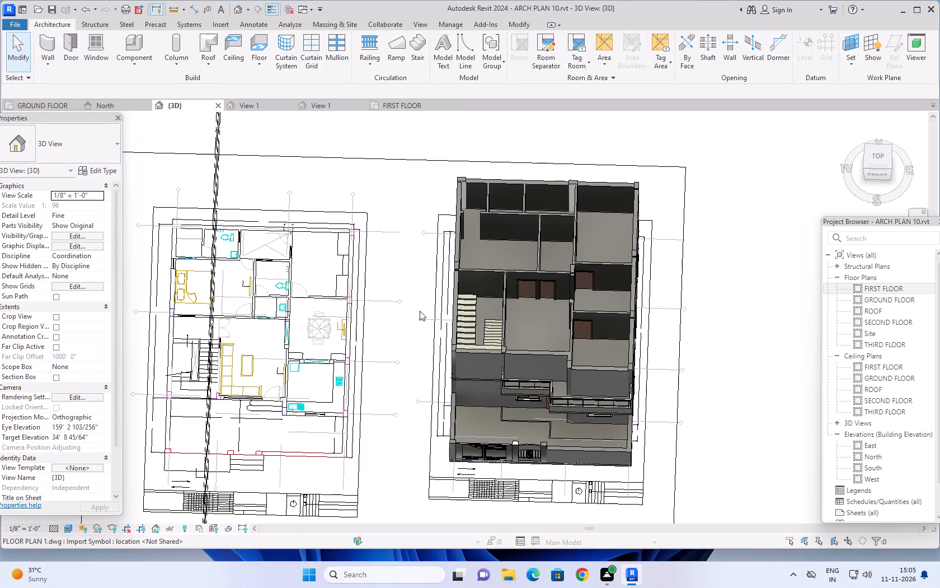
scroll(411, 330, down, 1)
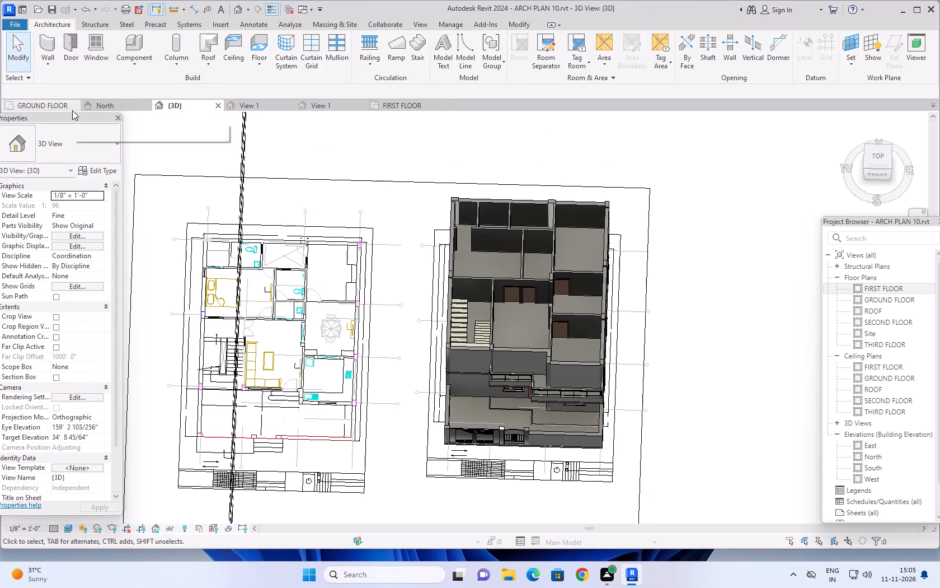
click(69, 105)
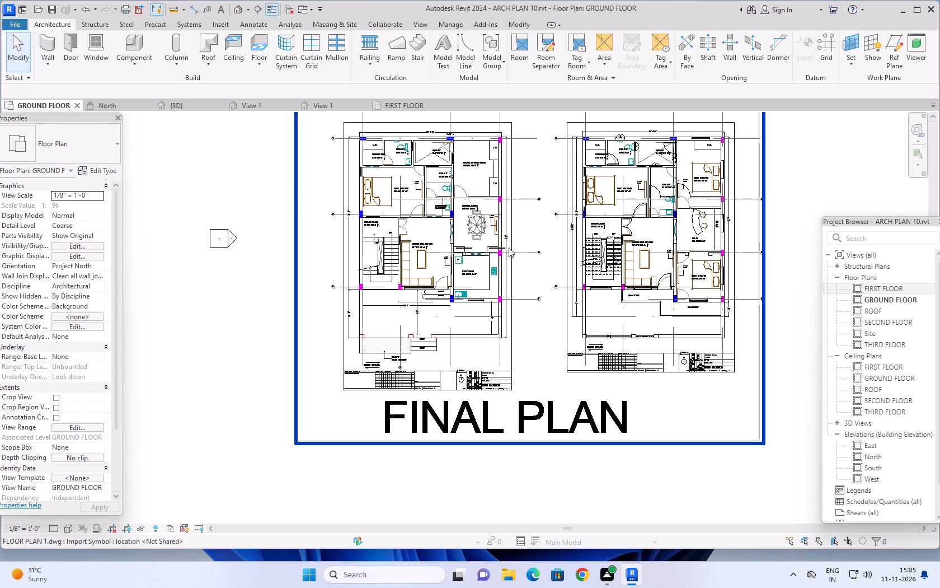
scroll(582, 253, up, 5)
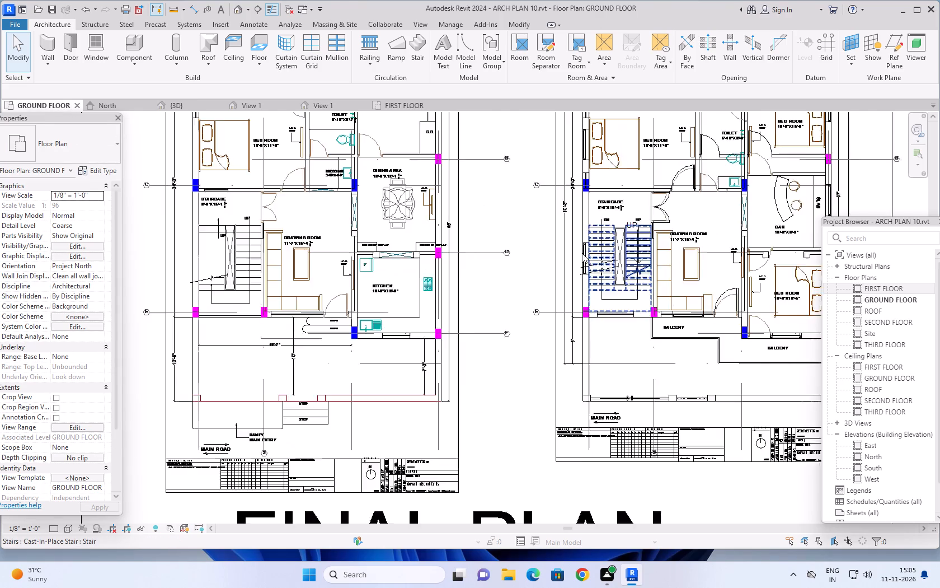
scroll(582, 253, up, 2)
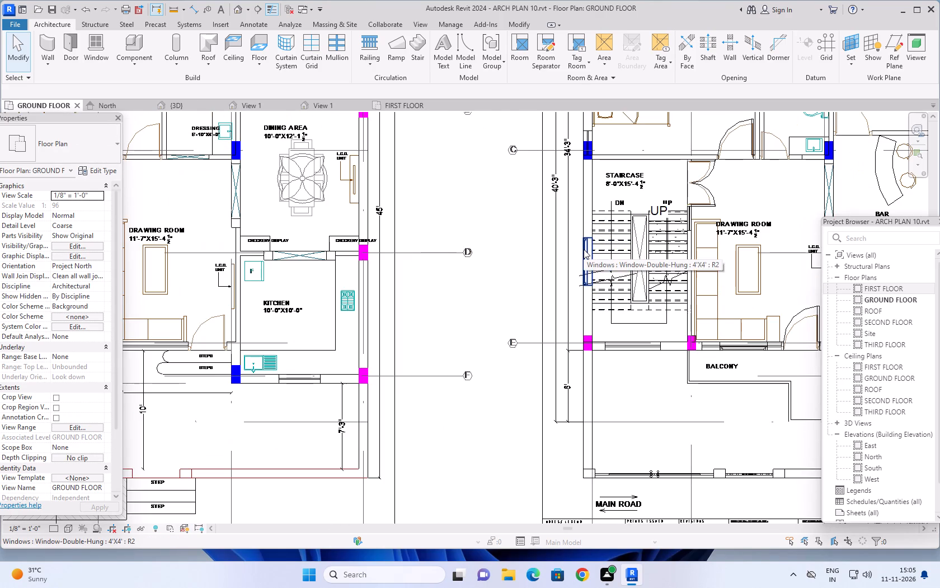
click(584, 249)
scroll(469, 281, down, 3)
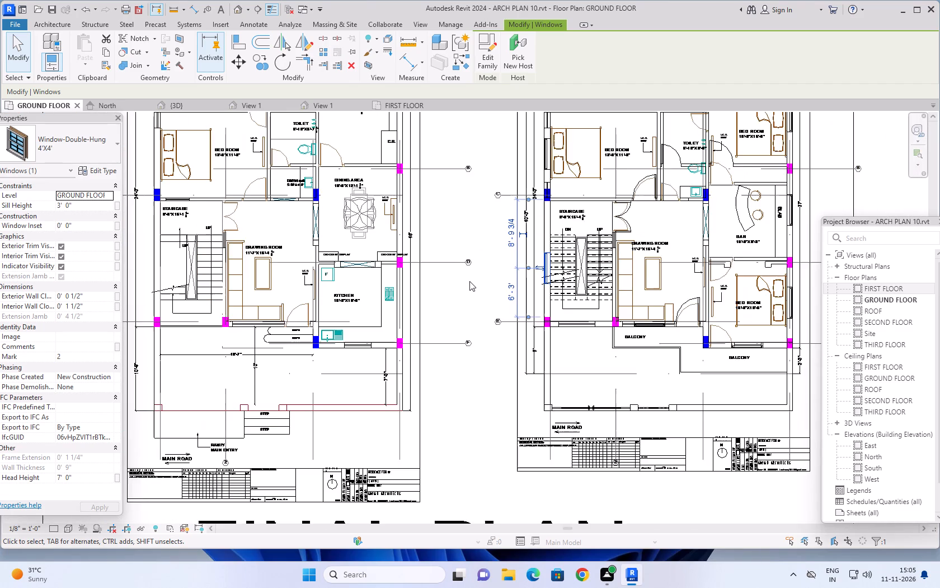
scroll(469, 281, down, 3)
middle_drag(465, 235, 457, 259)
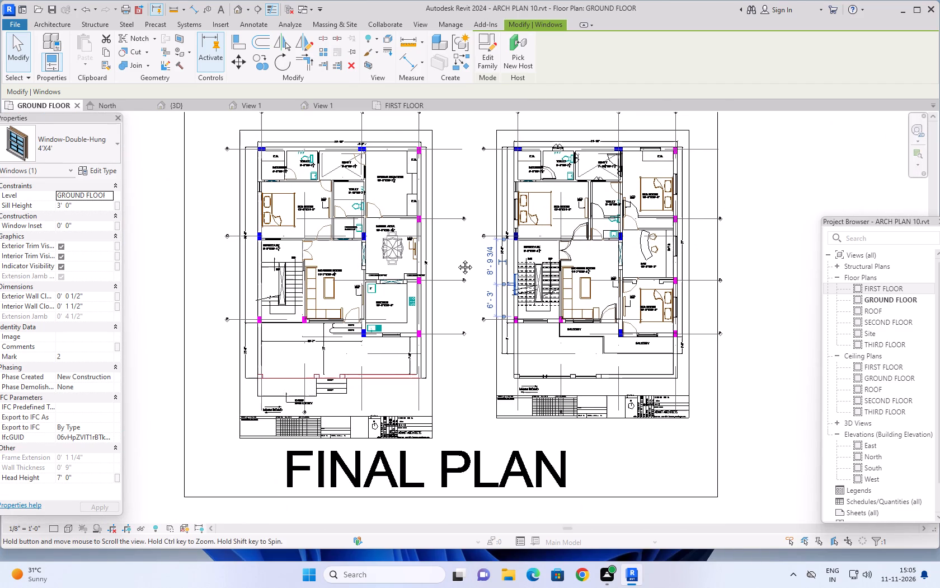
middle_drag(457, 259, 448, 289)
scroll(452, 277, up, 1)
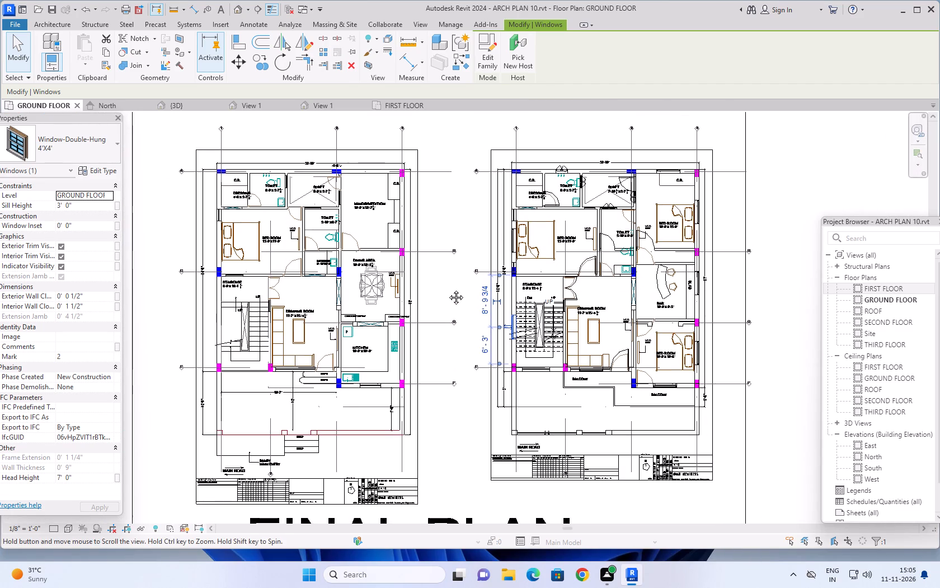
middle_drag(448, 289, 447, 291)
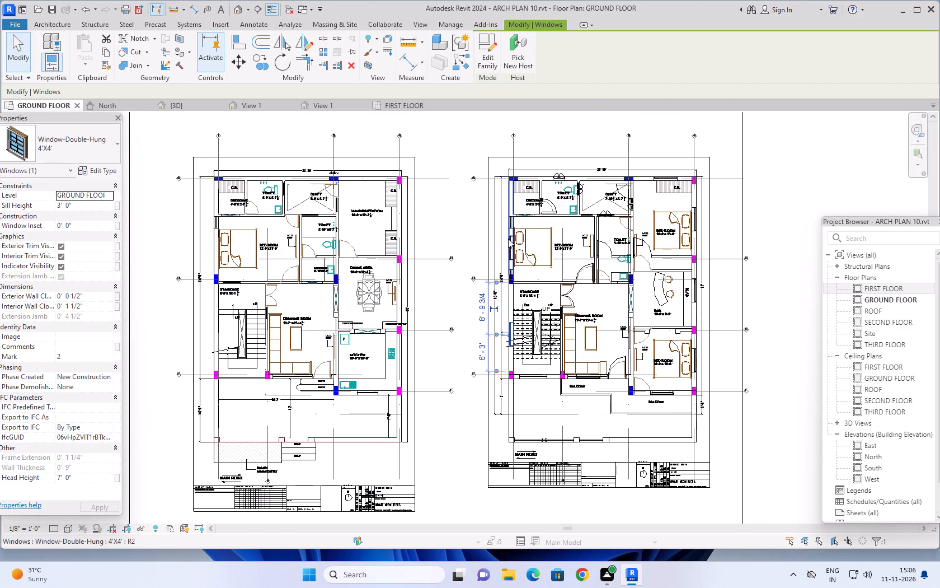
scroll(502, 255, up, 5)
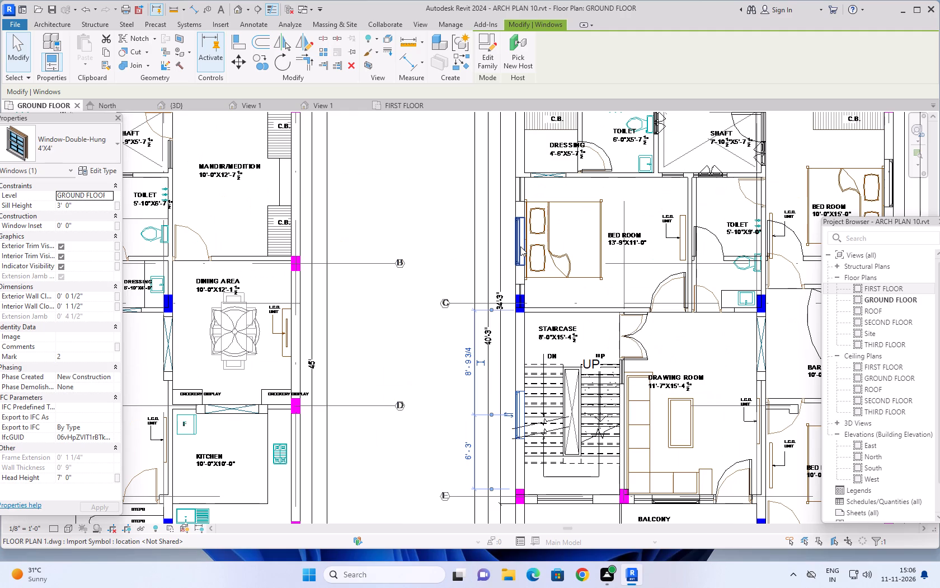
ctrl+click(520, 246)
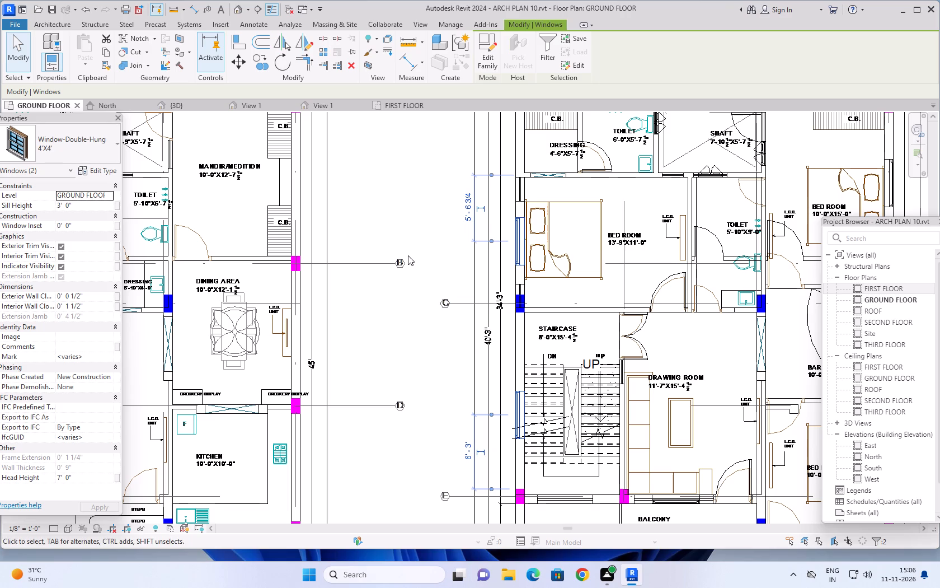
Add the rear toilet's 2'X2' casement window and the 10'-0"X15'-0" bedroom's rear and side windows to the selection.
scroll(426, 253, down, 4)
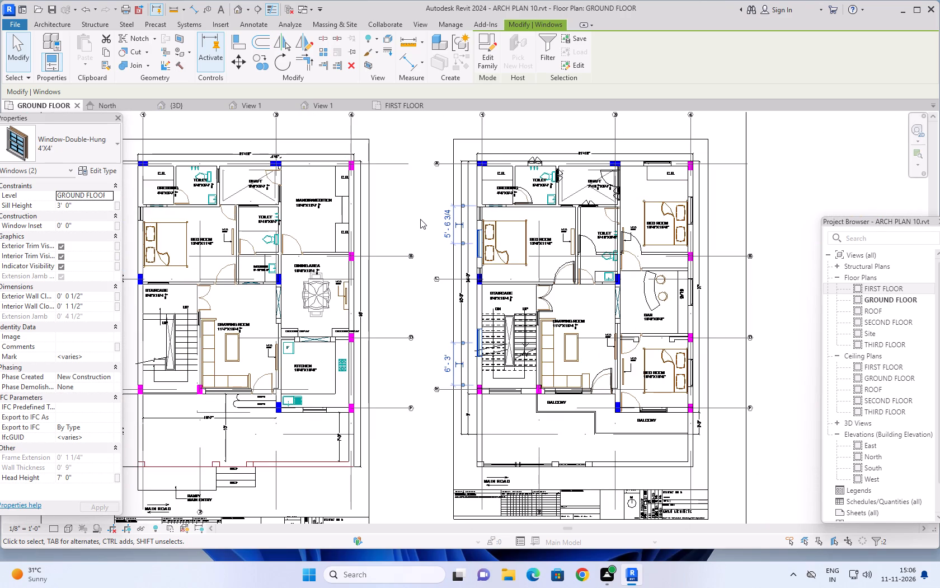
middle_drag(419, 207, 410, 221)
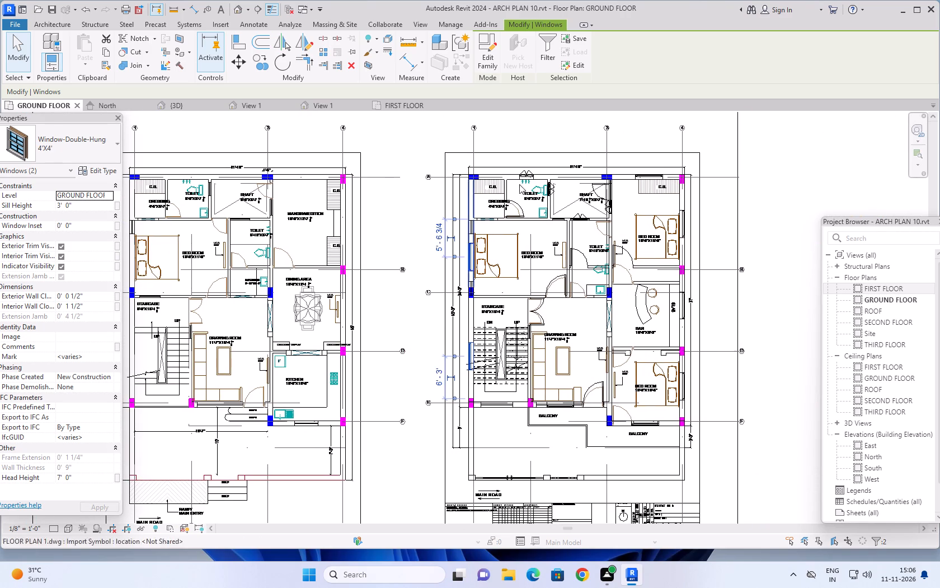
scroll(548, 179, up, 7)
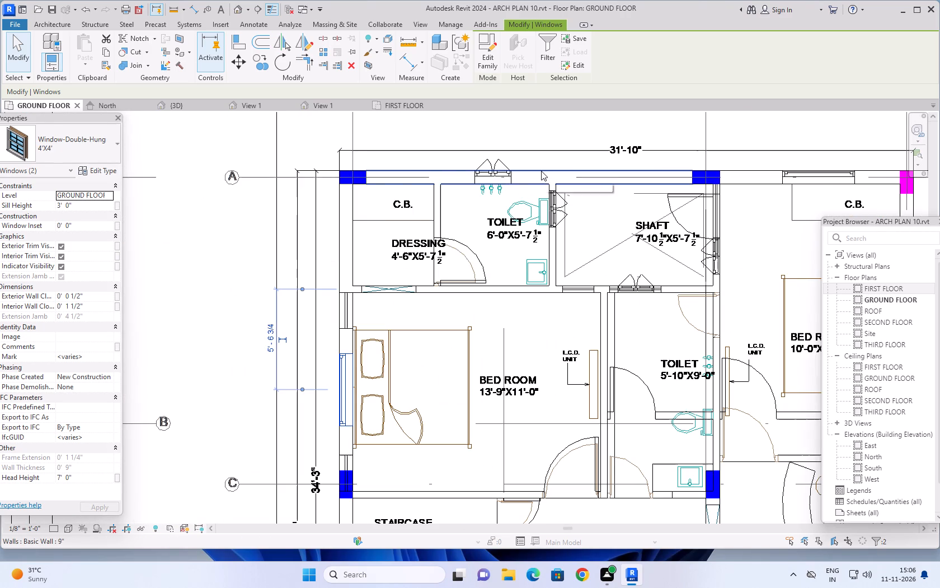
ctrl+click(514, 178)
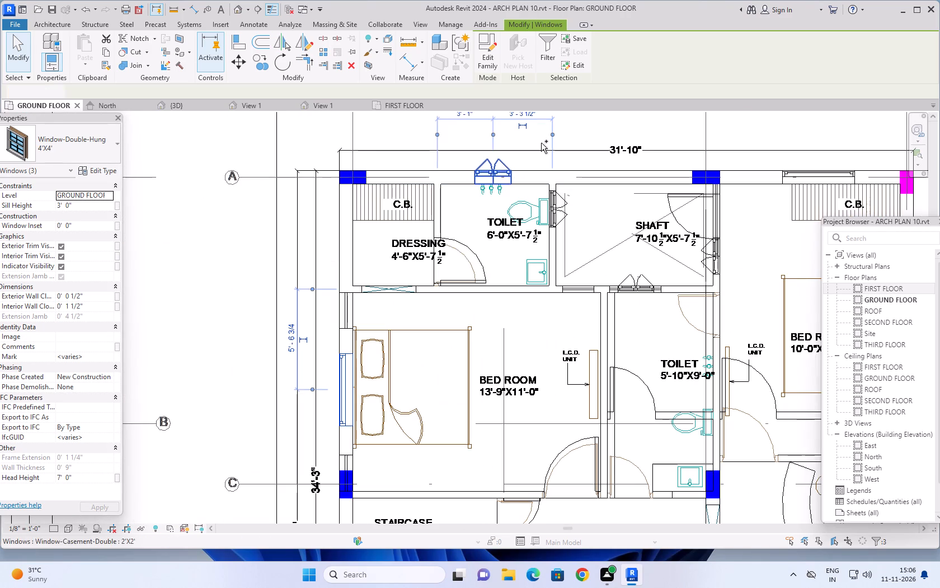
scroll(543, 142, down, 5)
scroll(678, 159, up, 4)
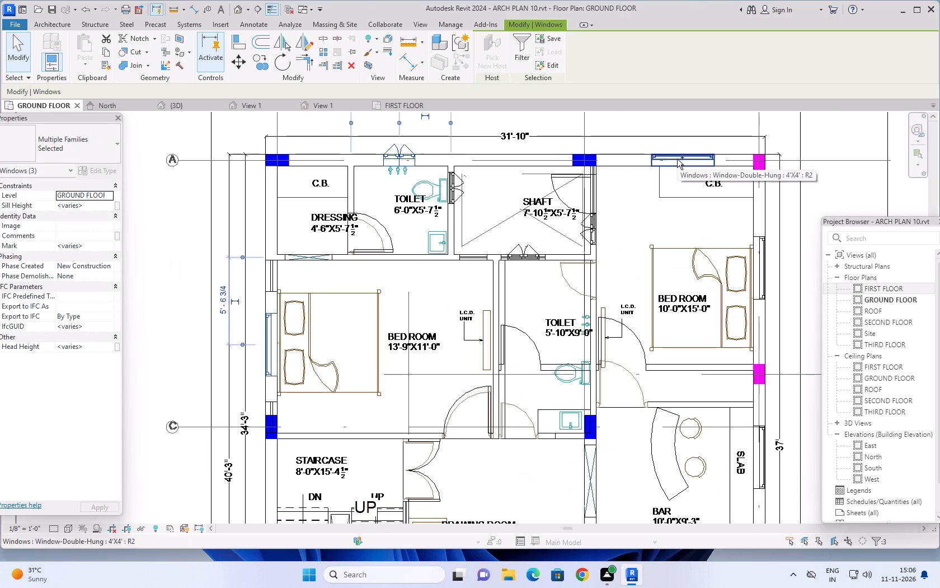
ctrl+click(677, 159)
scroll(749, 239, down, 4)
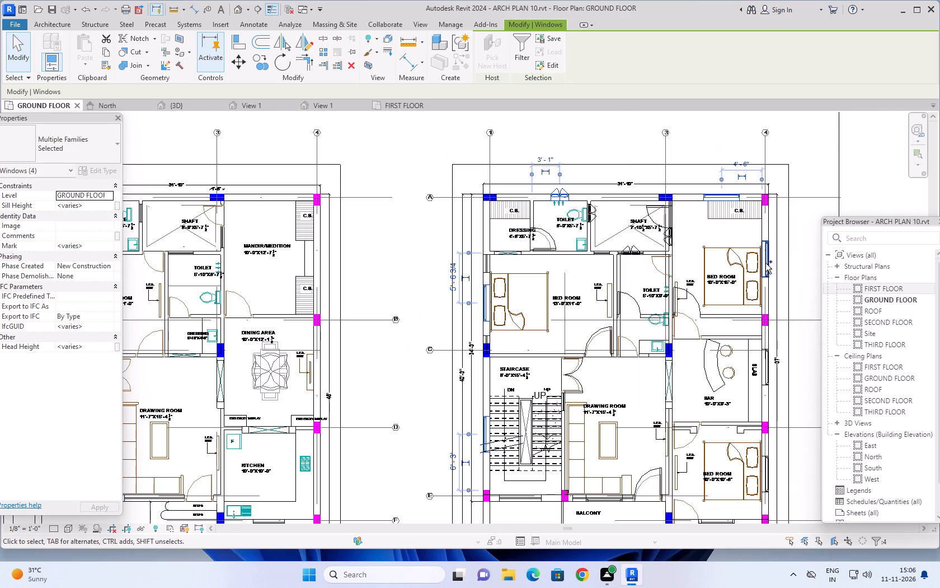
ctrl+click(765, 263)
Add the bar's outer-wall window and the 10'-0"X10'-6" bedroom's side and balcony windows to the selection.
scroll(789, 302, down, 4)
middle_drag(787, 302, 725, 216)
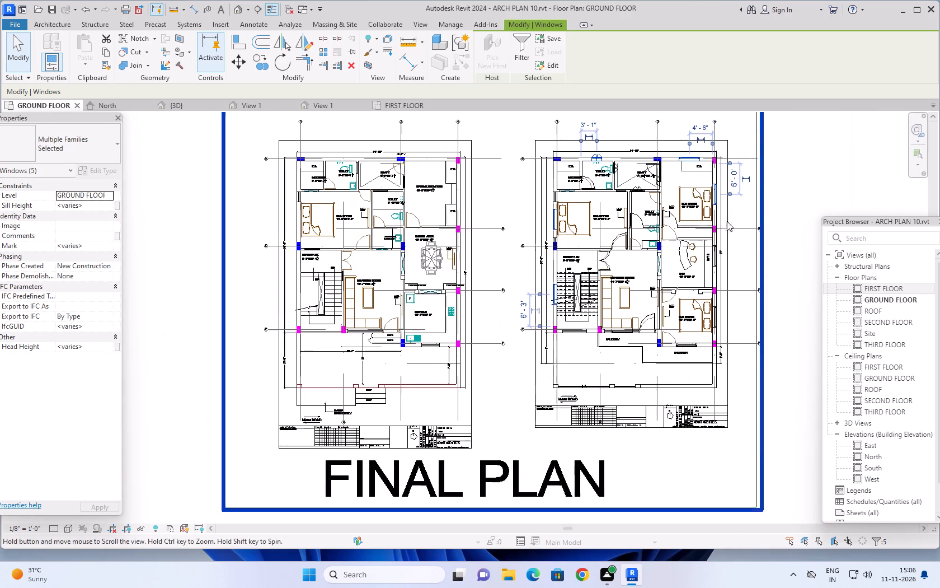
scroll(711, 267, up, 6)
ctrl+click(714, 260)
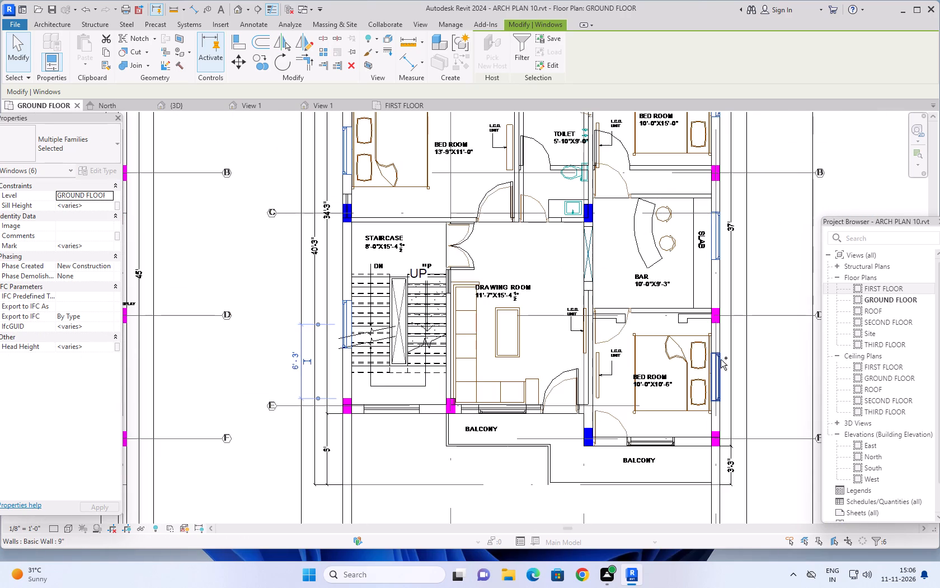
ctrl+click(717, 359)
scroll(736, 350, down, 4)
middle_drag(762, 357, 762, 349)
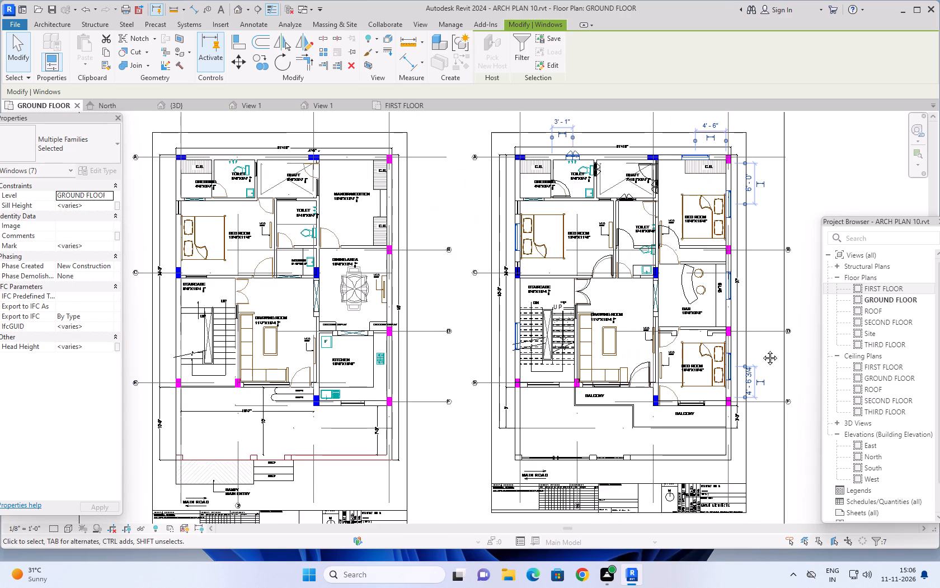
middle_drag(762, 349, 762, 321)
scroll(709, 382, up, 5)
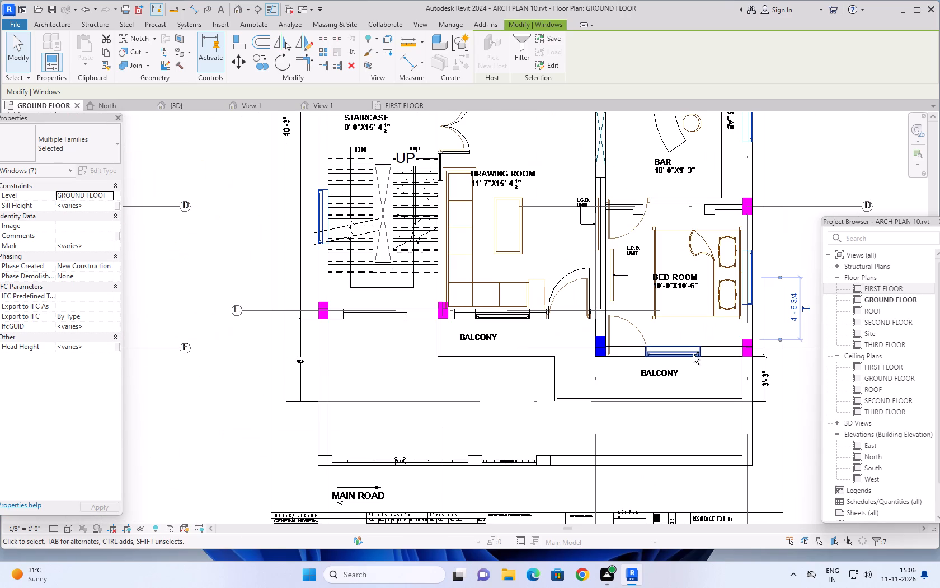
ctrl+click(693, 354)
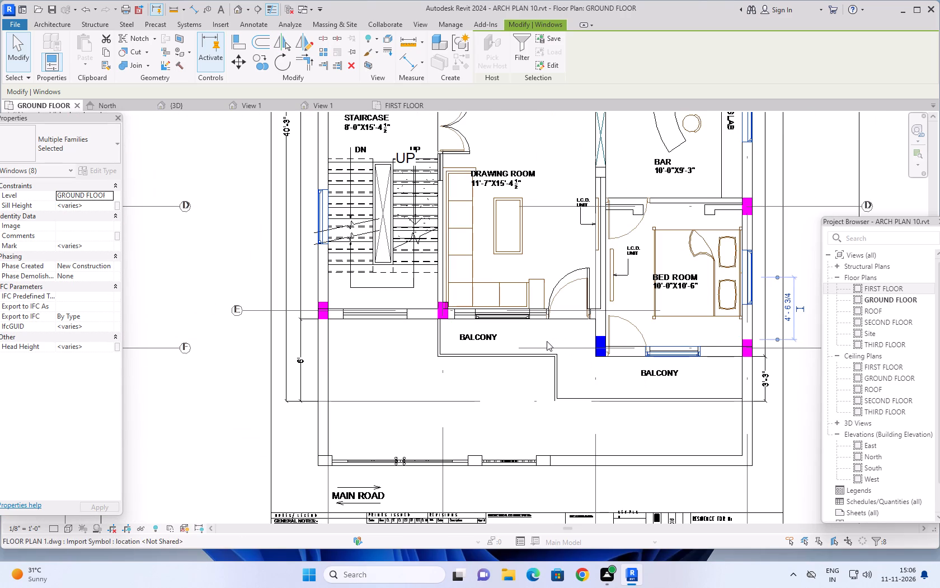
Add the three casement windows around the shaft, facing the central toilet, the rear bedroom and the rear toilet, to the selection.
scroll(547, 341, down, 3)
scroll(476, 362, down, 2)
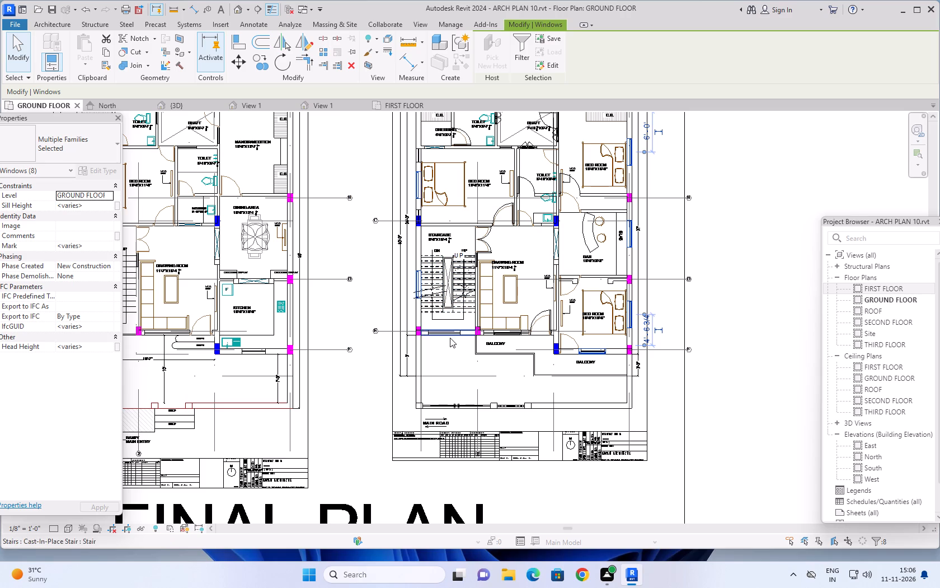
scroll(444, 351, down, 2)
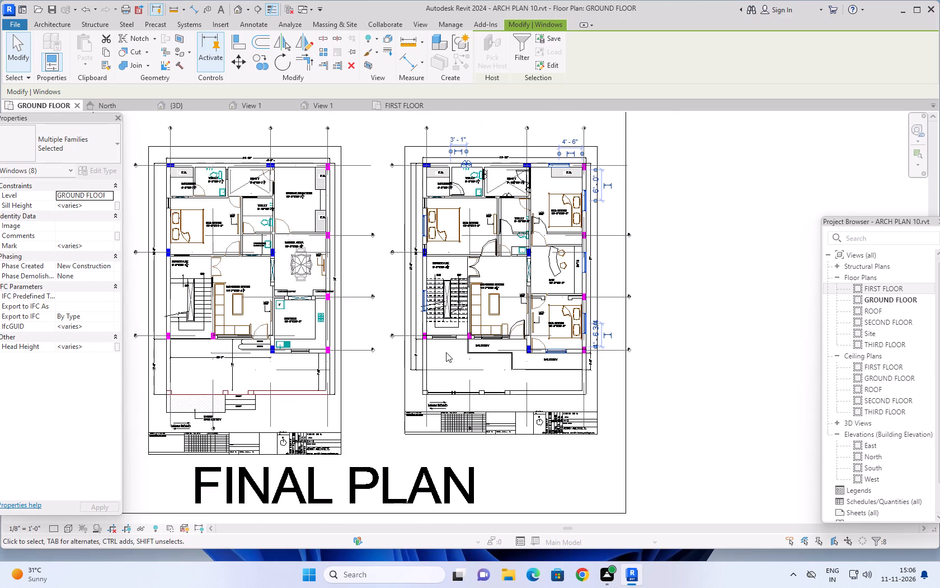
scroll(483, 212, up, 8)
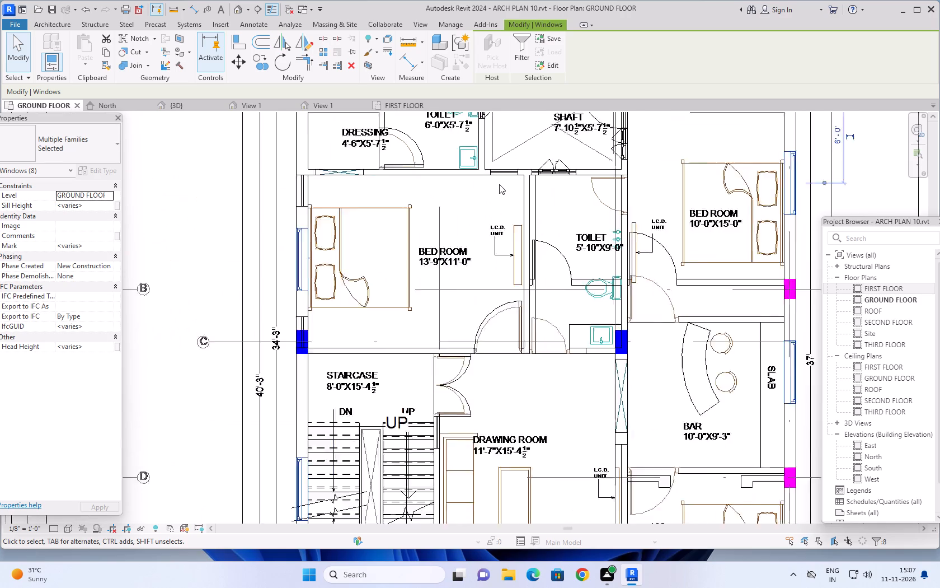
scroll(499, 184, up, 2)
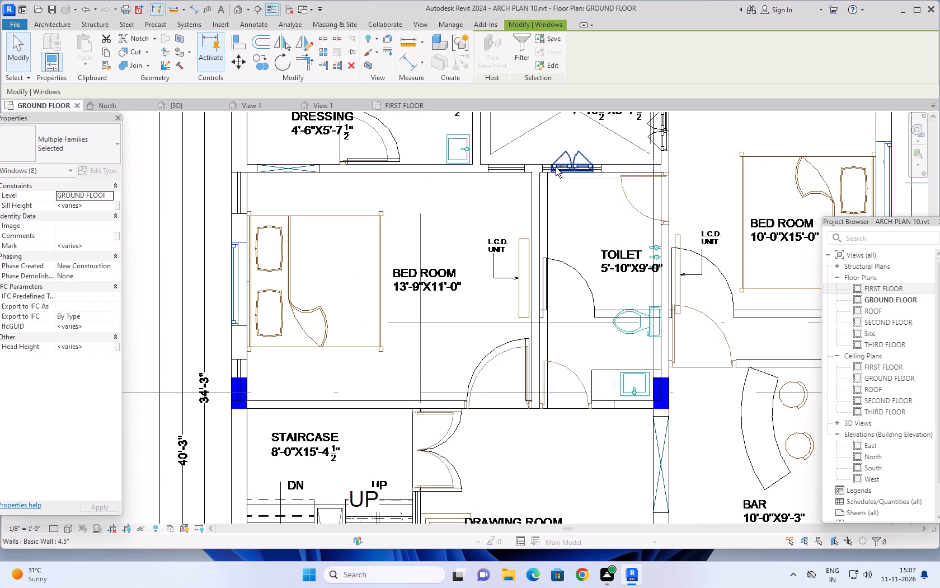
ctrl+click(556, 167)
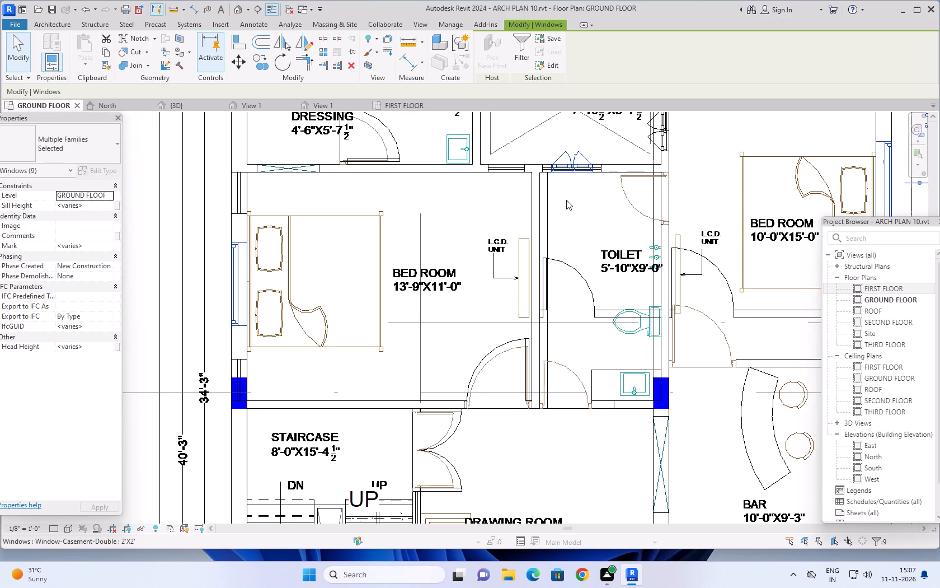
scroll(567, 200, down, 3)
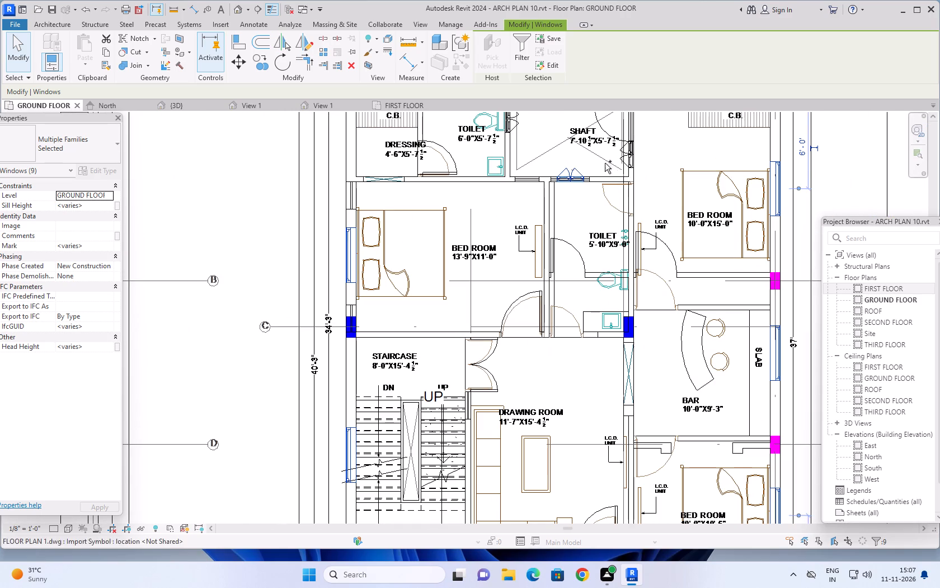
ctrl+click(624, 156)
scroll(535, 133, down, 3)
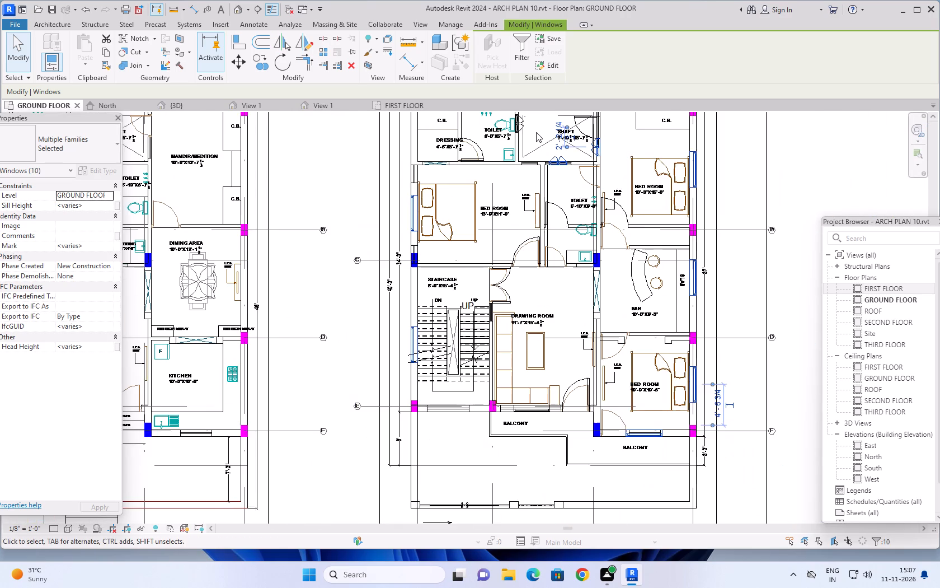
middle_drag(536, 132, 539, 184)
ctrl+click(527, 180)
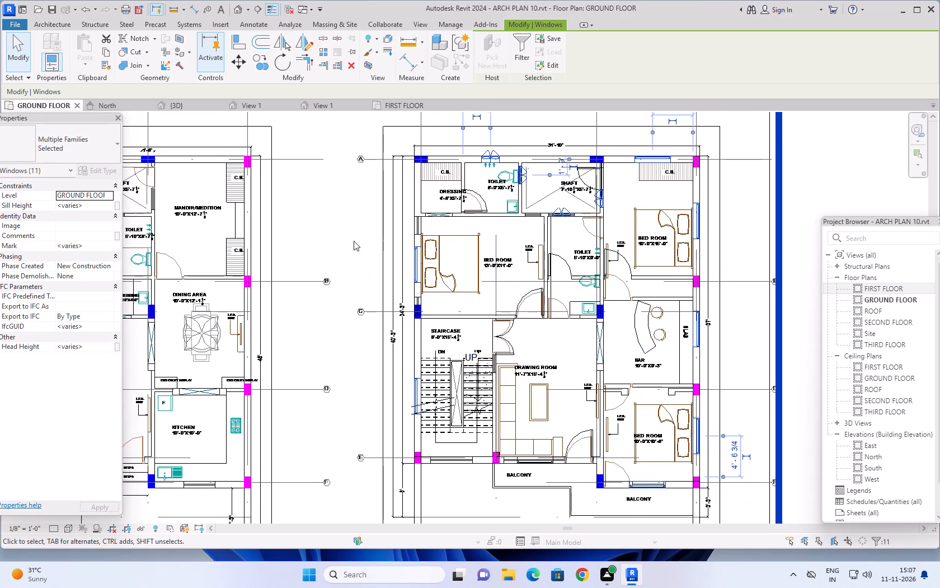
Copy the selected windows to the clipboard and paste them aligned to the FIRST FLOOR level.
click(110, 53)
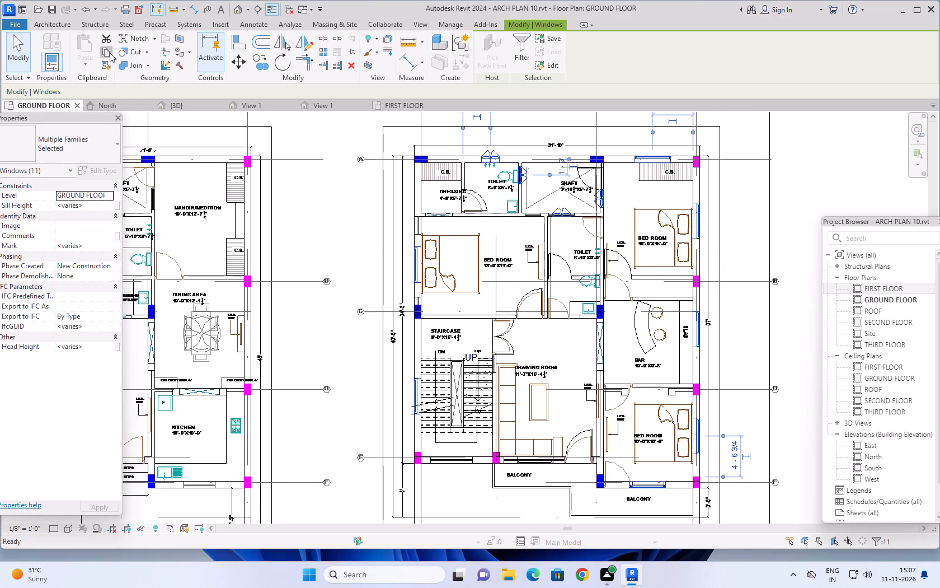
click(86, 63)
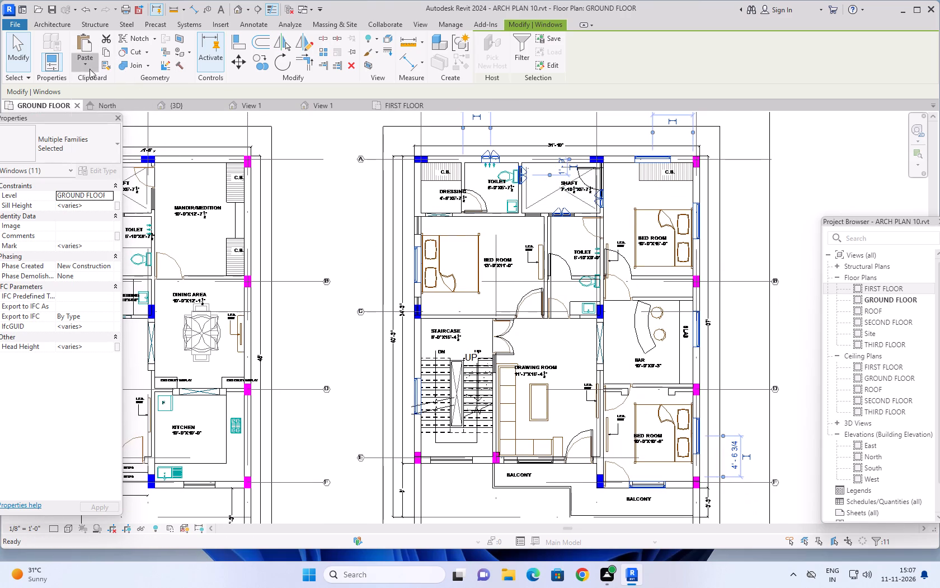
click(112, 105)
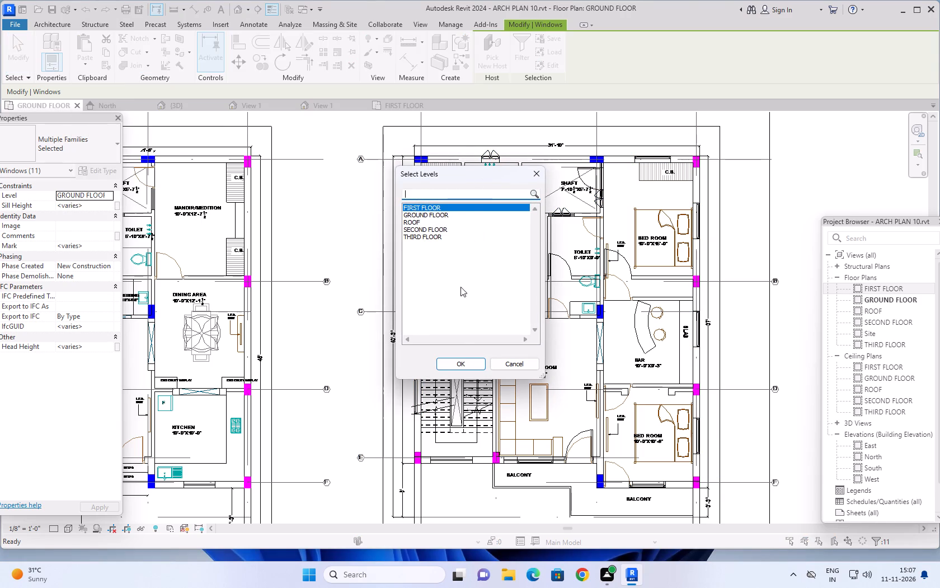
click(458, 362)
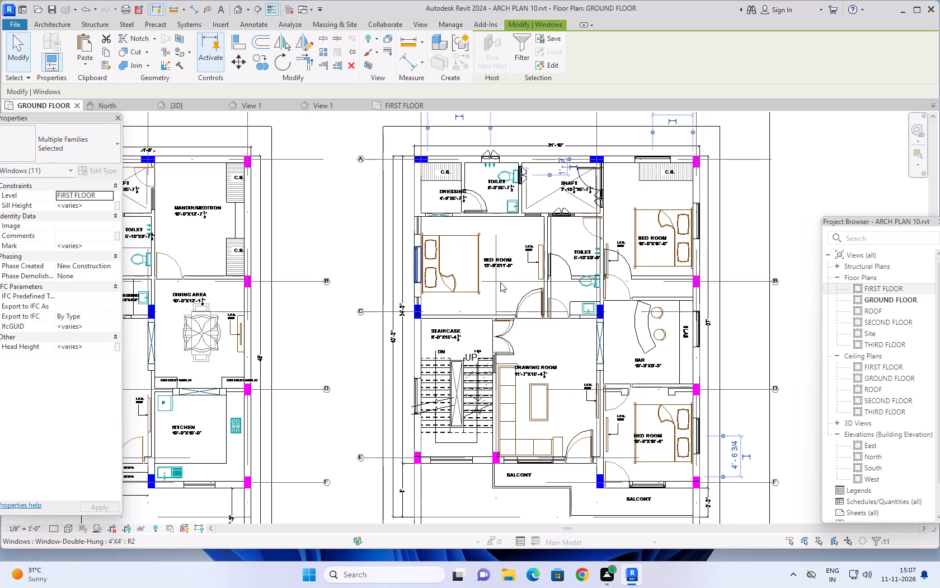
scroll(693, 249, down, 5)
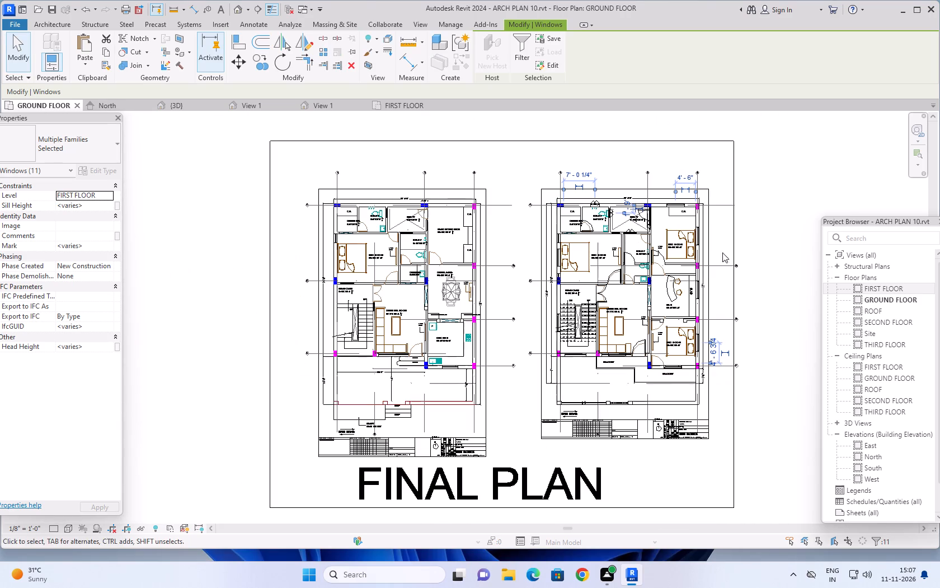
In the 3D view, delete the first-floor 4'X4' double-hung window from the front bedroom wall facing the balcony.
click(166, 105)
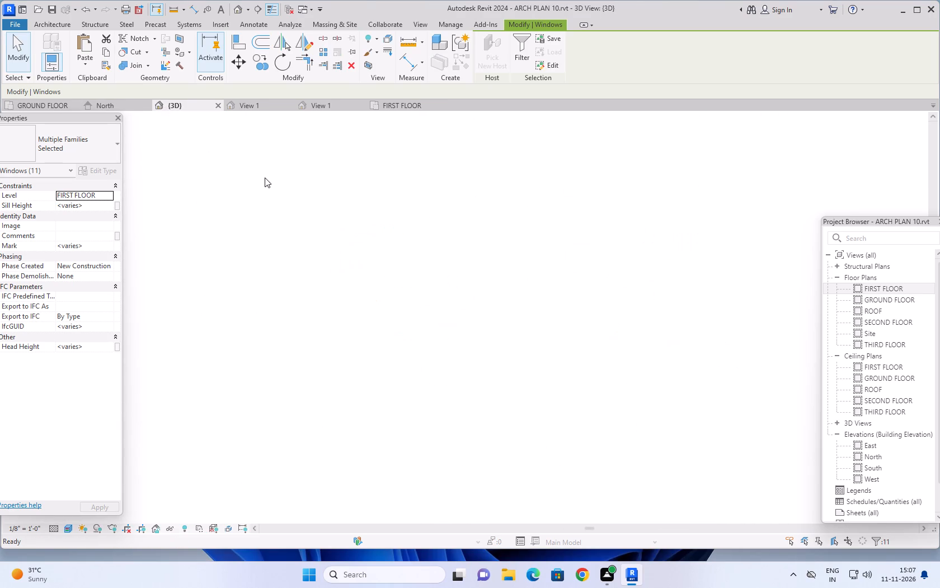
scroll(580, 333, down, 1)
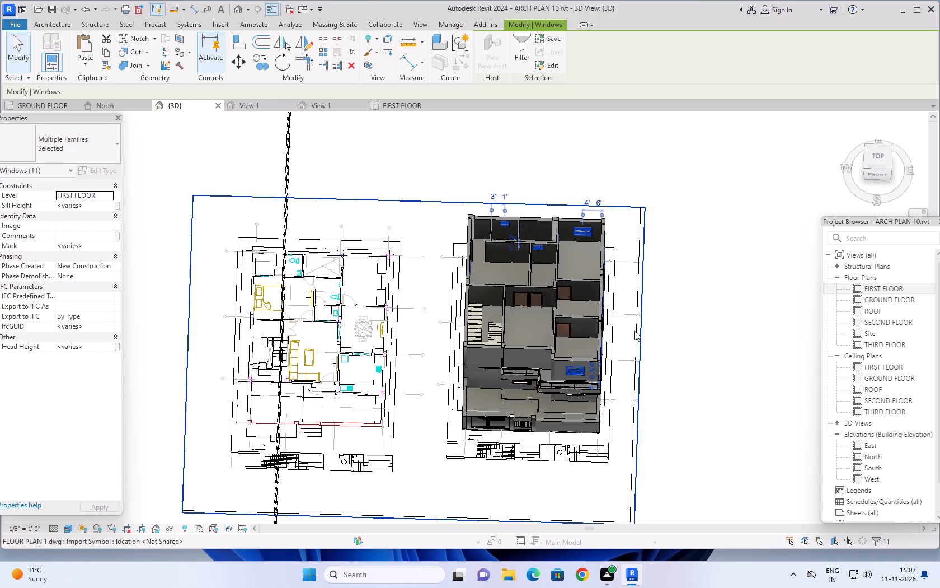
key(Escape)
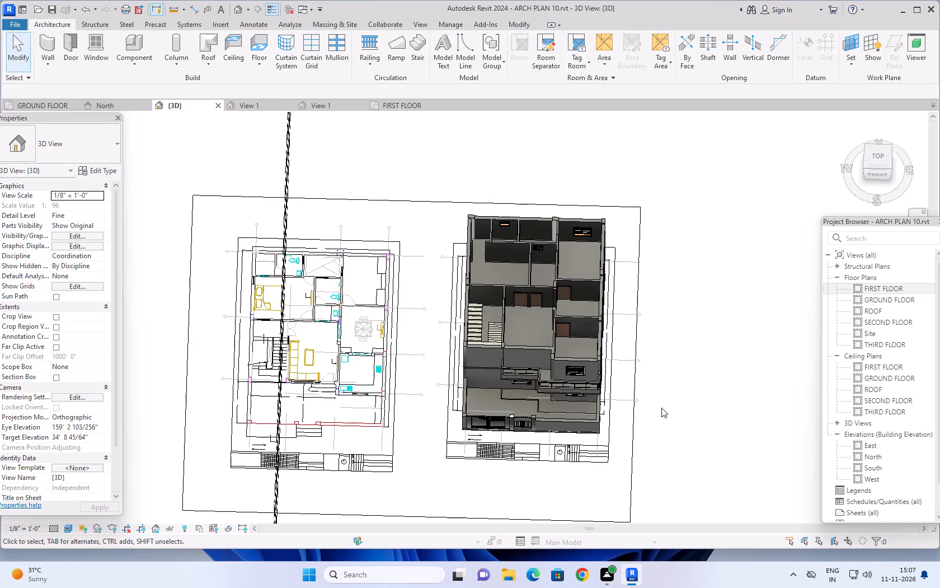
shift+middle_drag(663, 403, 698, 272)
shift+scroll(674, 340, up, 1)
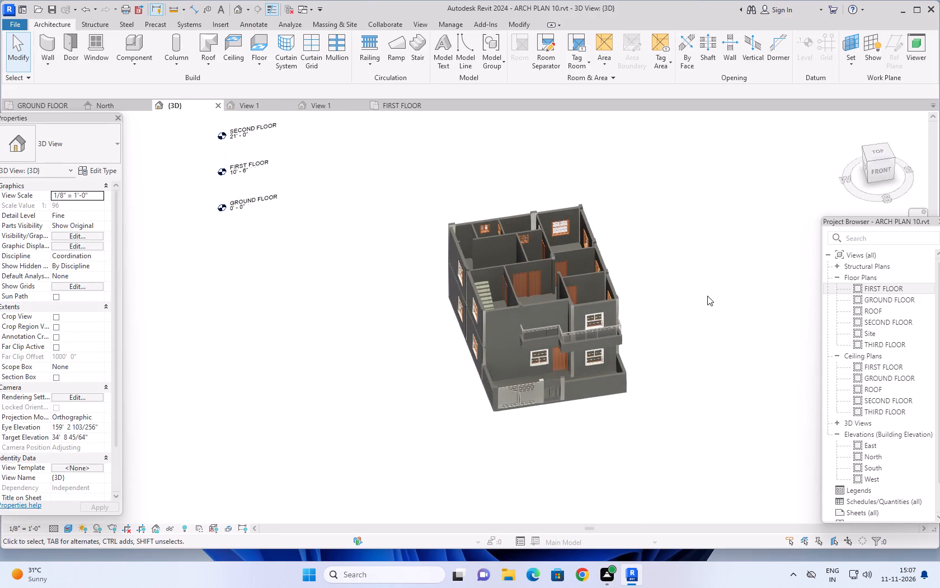
shift+middle_drag(707, 296, 665, 401)
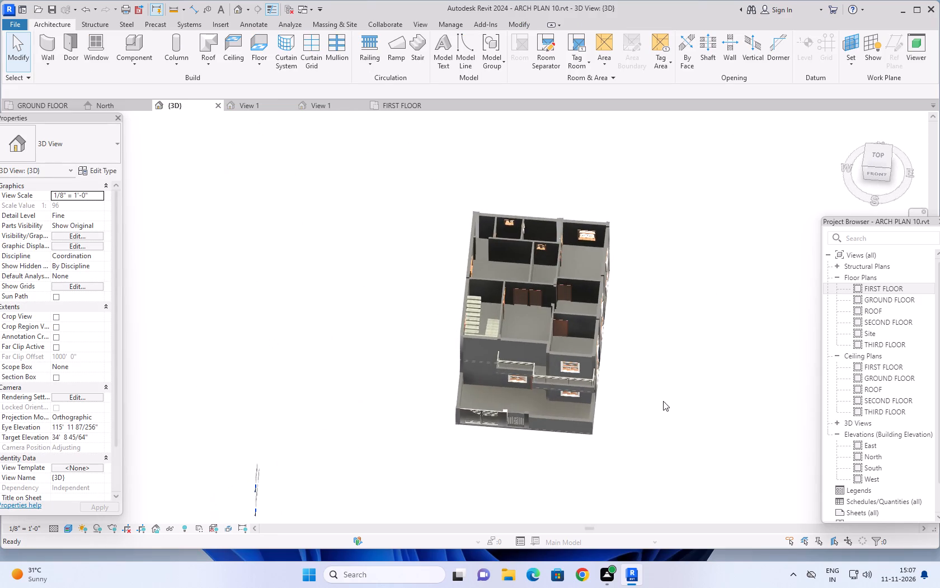
scroll(558, 387, up, 5)
key(Escape)
key(Escape)
click(605, 349)
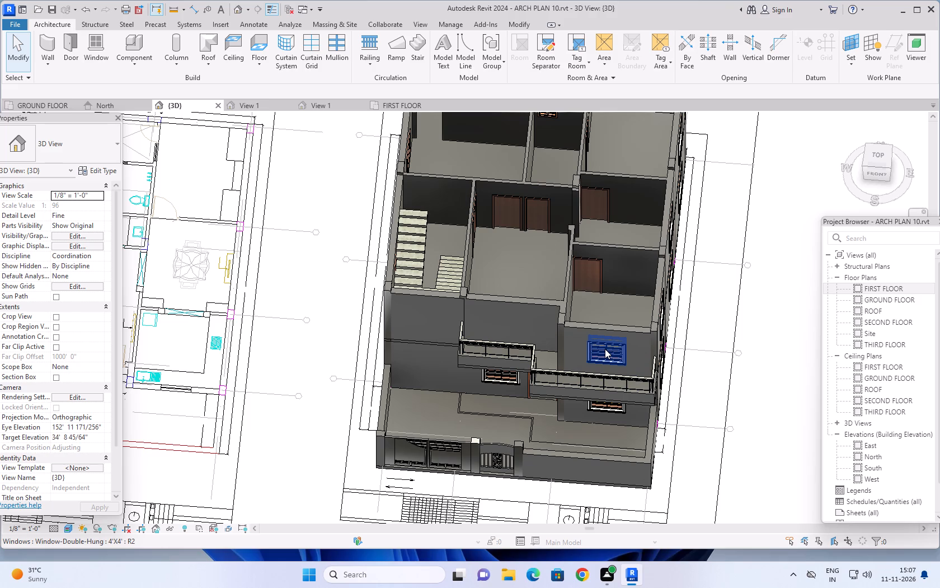
key(Delete)
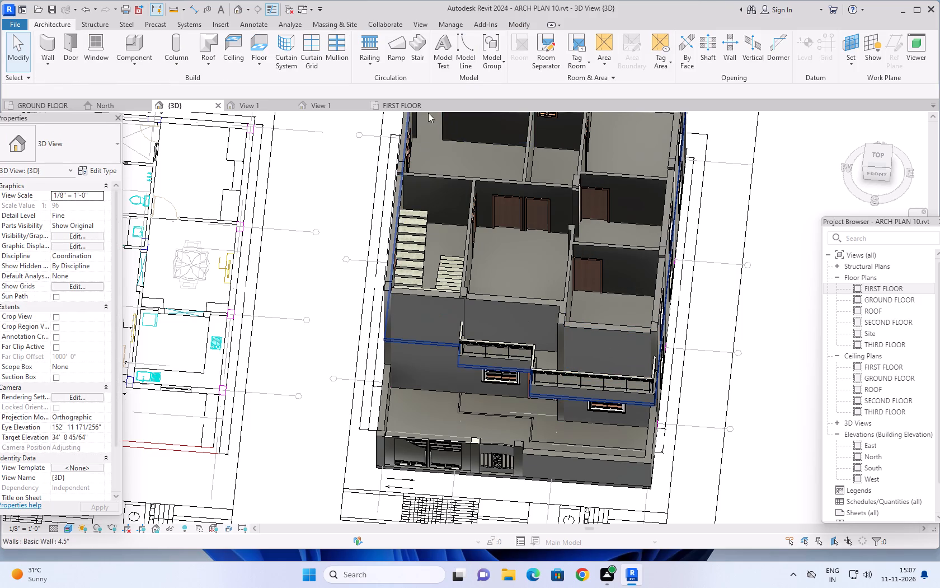
Start a door on the FIRST FLOOR plan and browse for a family to load in C:\ProgramData\Autodesk\RVT 2024\Libraries.
click(401, 104)
scroll(706, 340, down, 3)
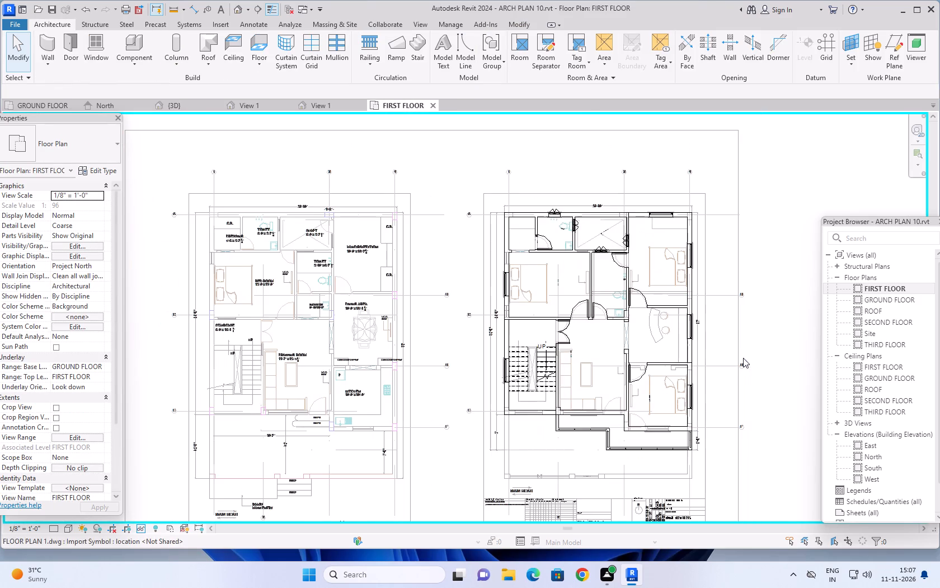
middle_drag(763, 342, 680, 296)
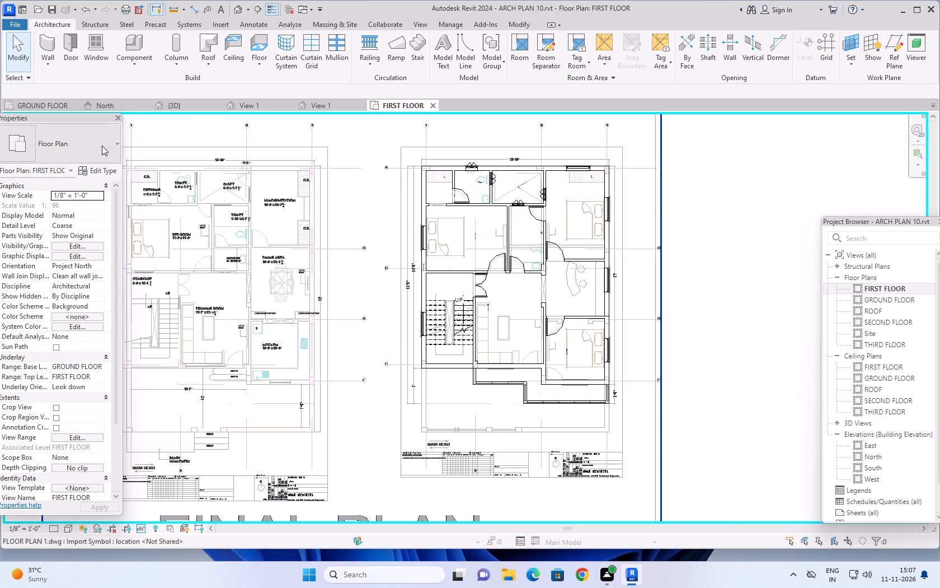
click(69, 40)
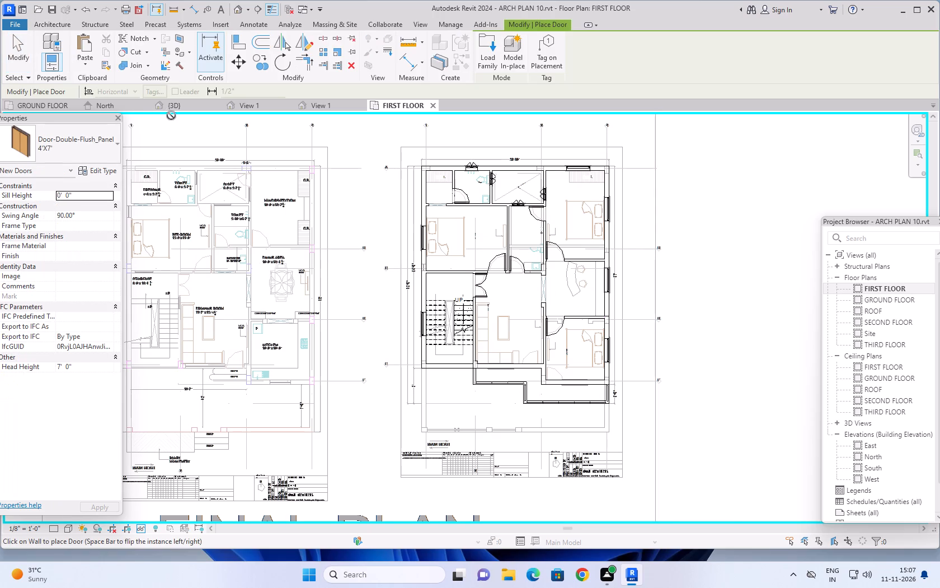
click(91, 171)
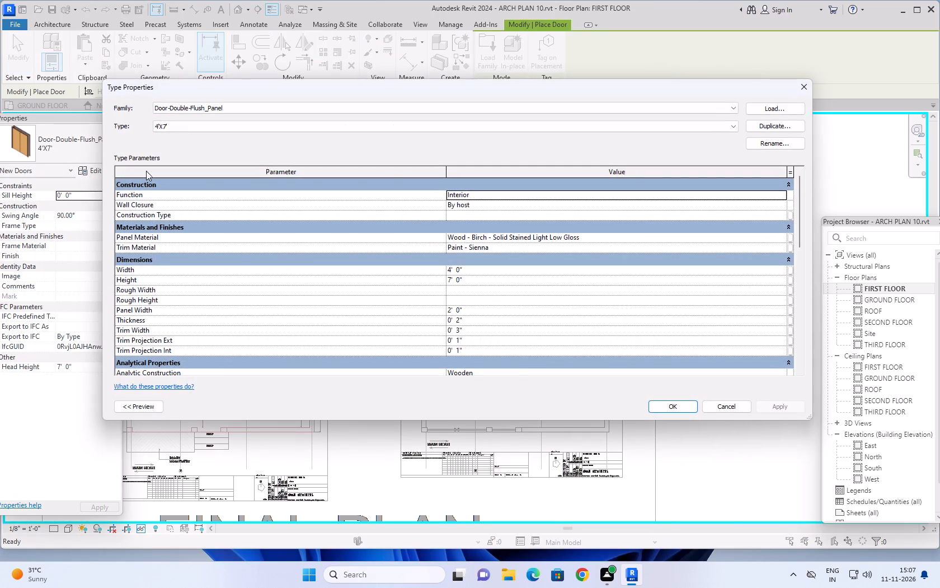
click(756, 106)
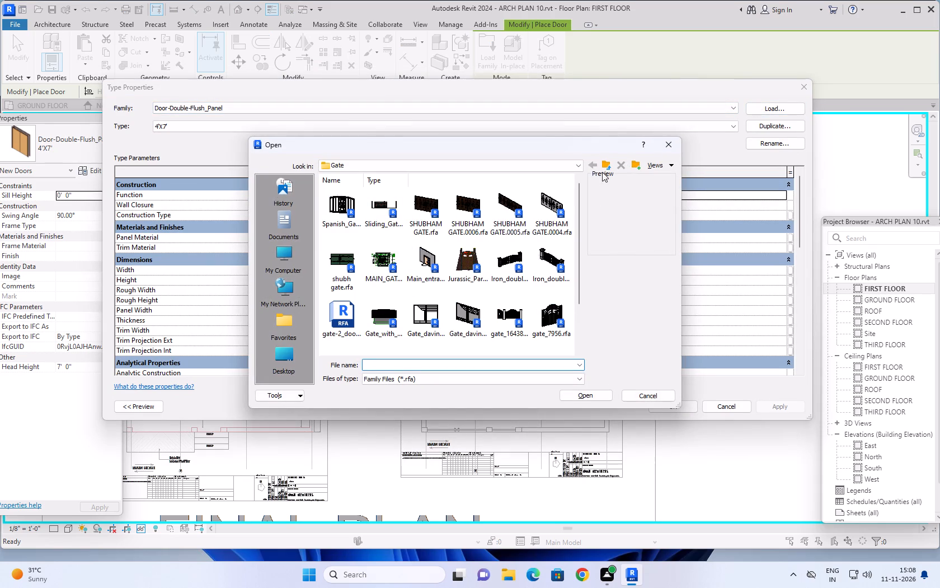
click(608, 163)
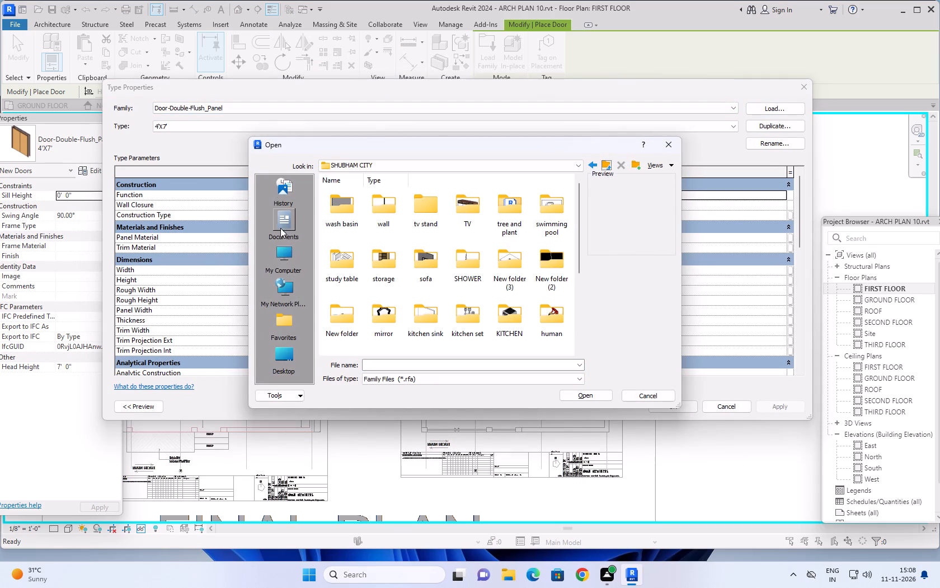
click(288, 259)
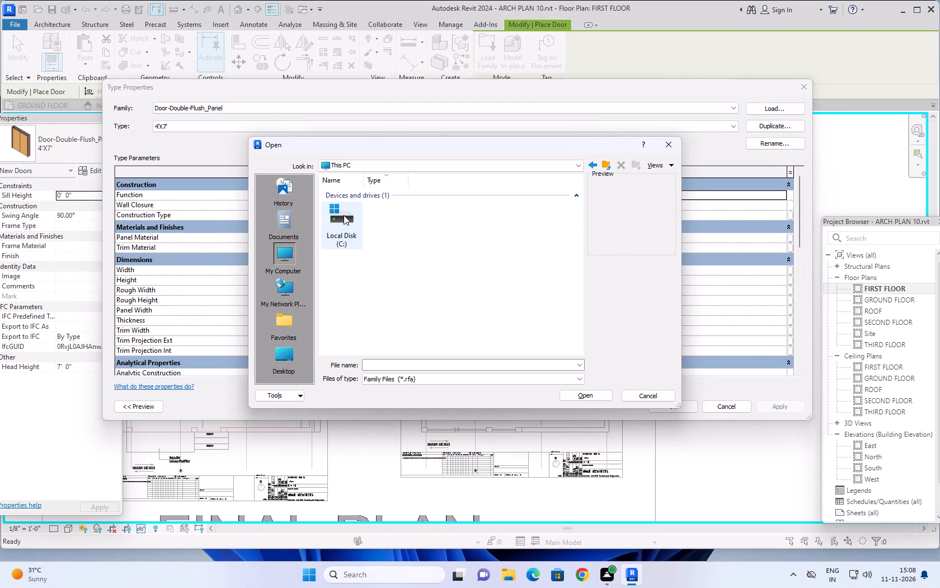
double_click(344, 215)
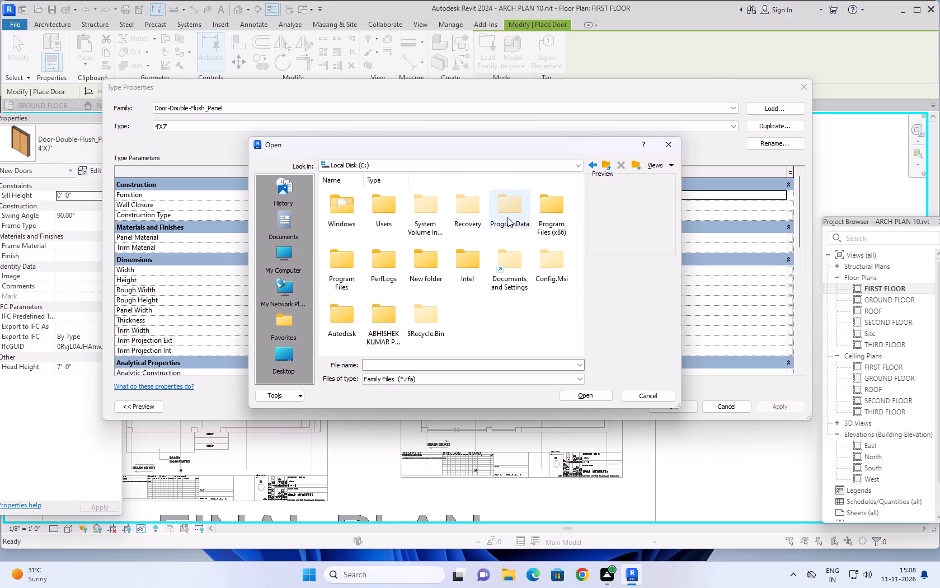
double_click(507, 217)
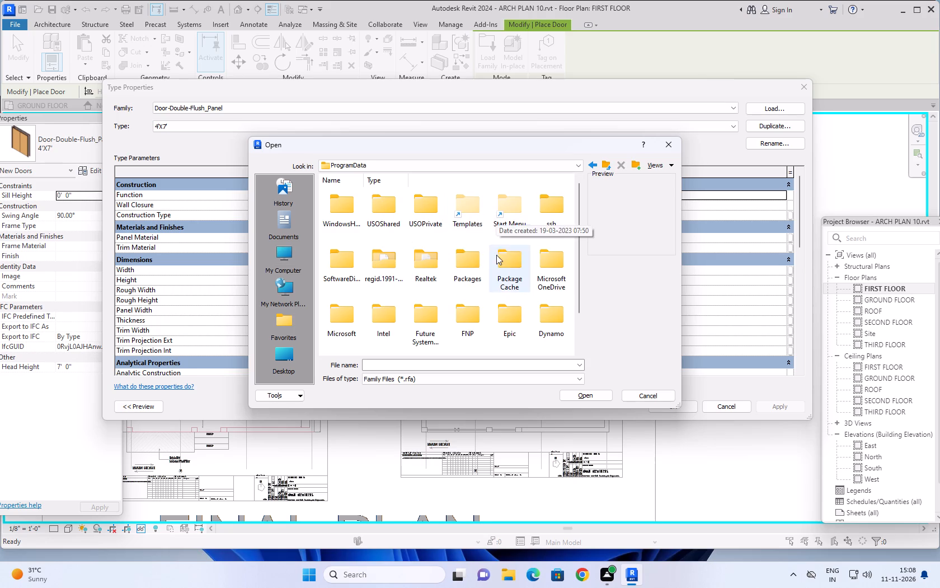
scroll(499, 253, down, 7)
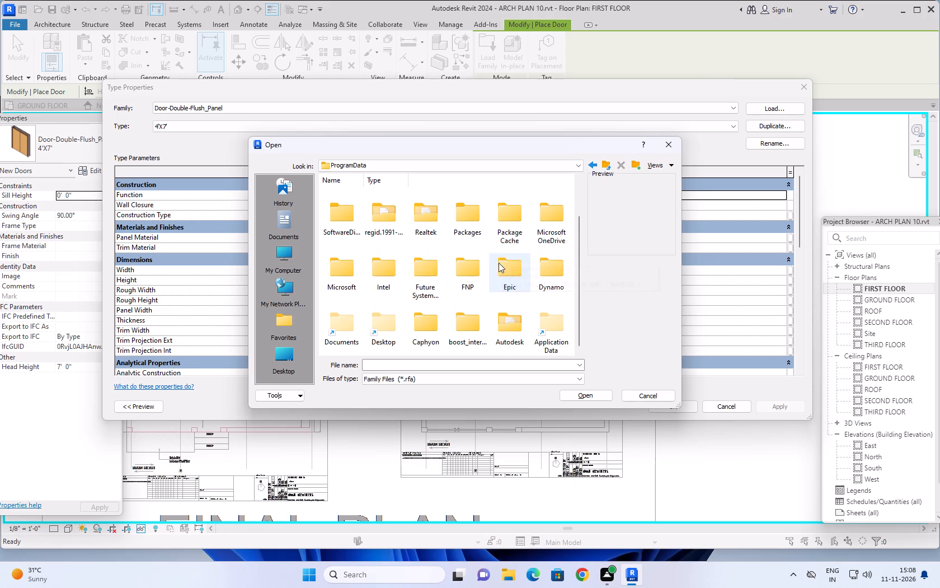
double_click(502, 337)
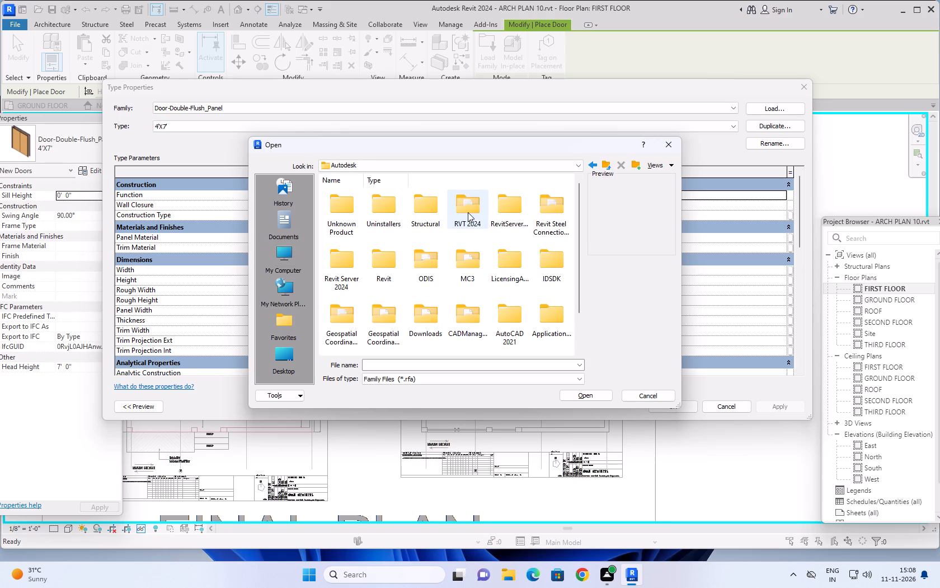
double_click(468, 212)
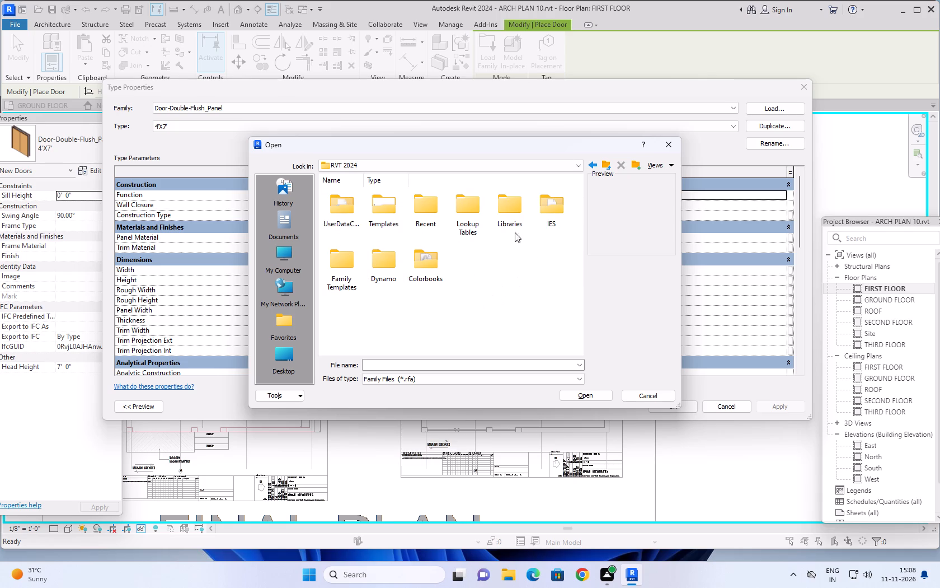
double_click(509, 208)
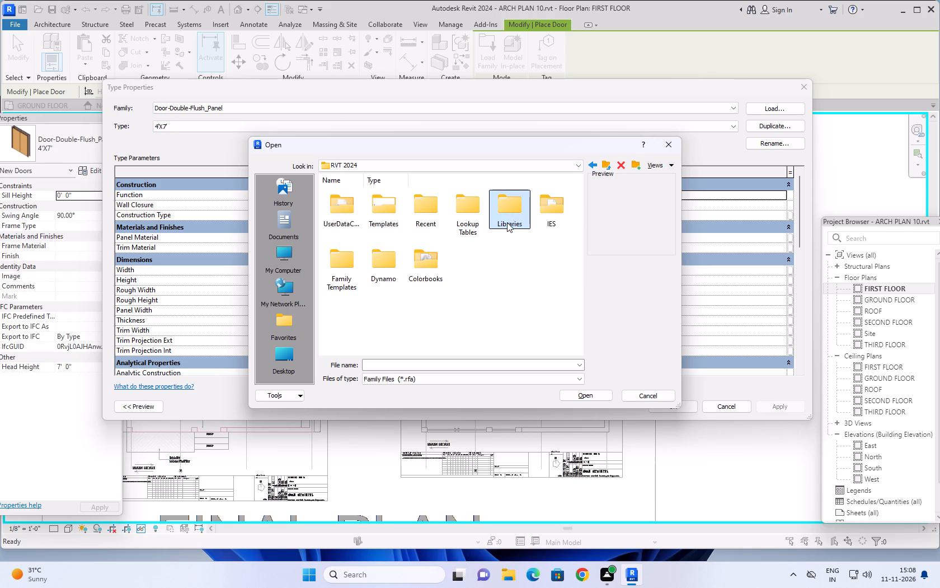
double_click(507, 222)
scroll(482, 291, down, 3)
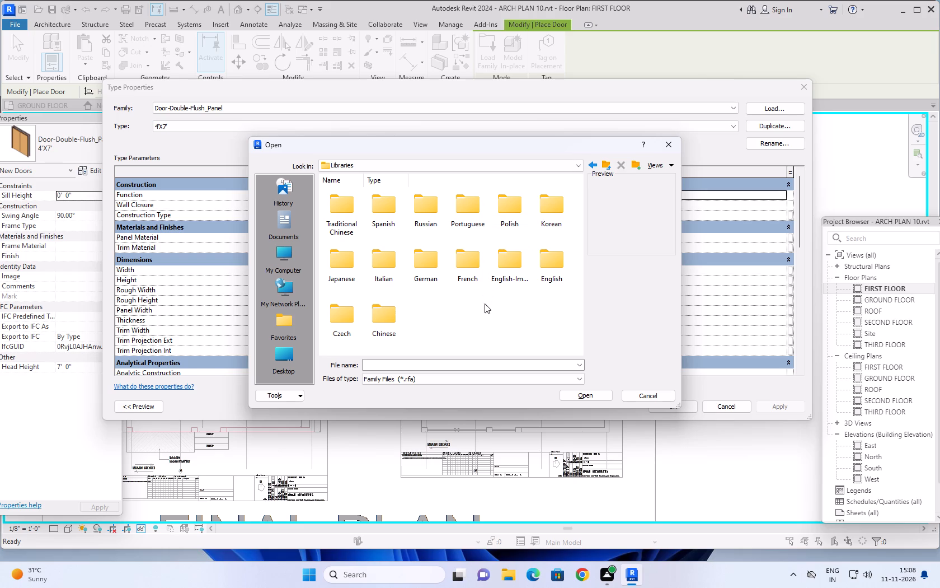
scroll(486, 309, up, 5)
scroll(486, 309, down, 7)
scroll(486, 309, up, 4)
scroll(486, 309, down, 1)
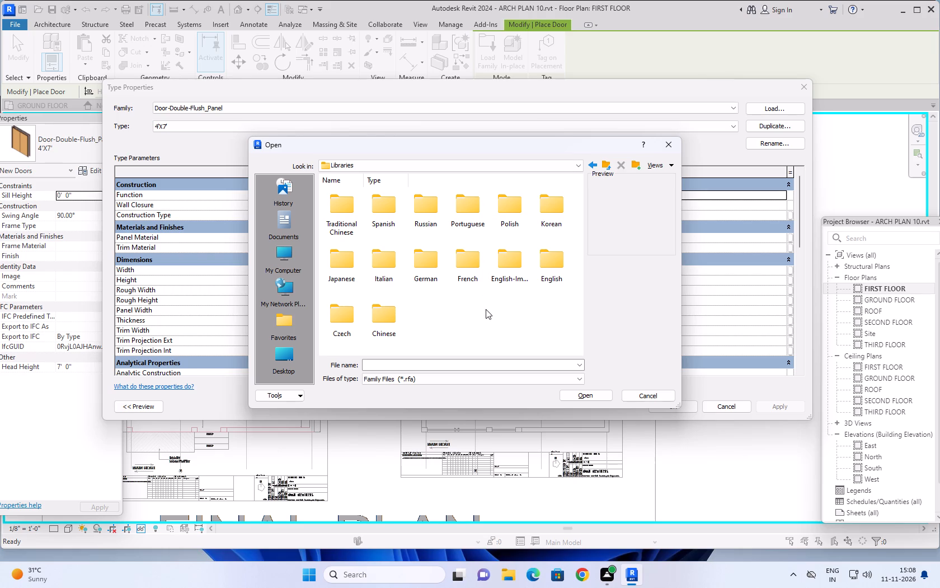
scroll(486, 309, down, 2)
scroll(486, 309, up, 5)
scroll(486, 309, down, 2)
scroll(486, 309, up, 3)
Load Door-Double-Sliding.rfa with the 72" x 84" type (6' 0" wide, 7' 0" high) from the English-Imperial US Doors folder.
double_click(502, 268)
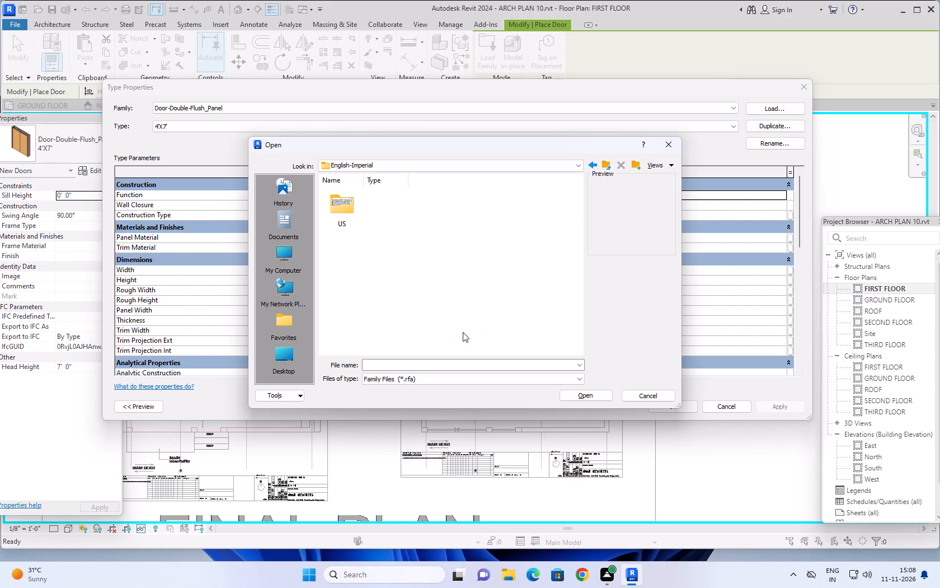
double_click(344, 215)
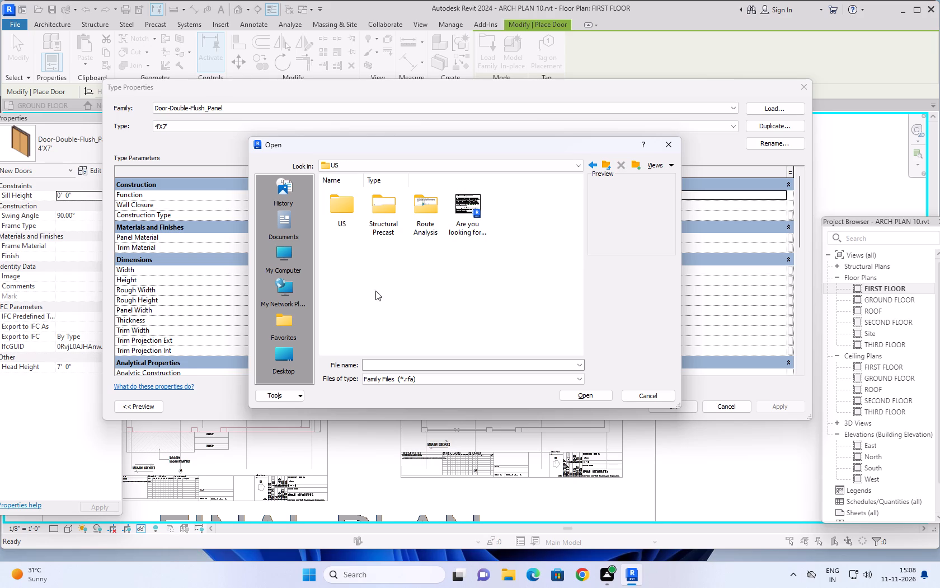
double_click(347, 217)
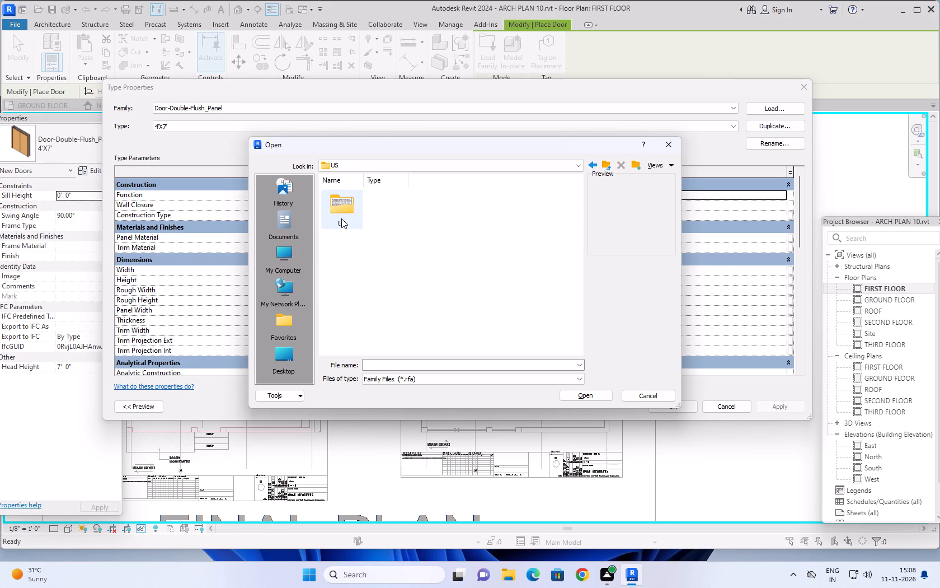
double_click(341, 218)
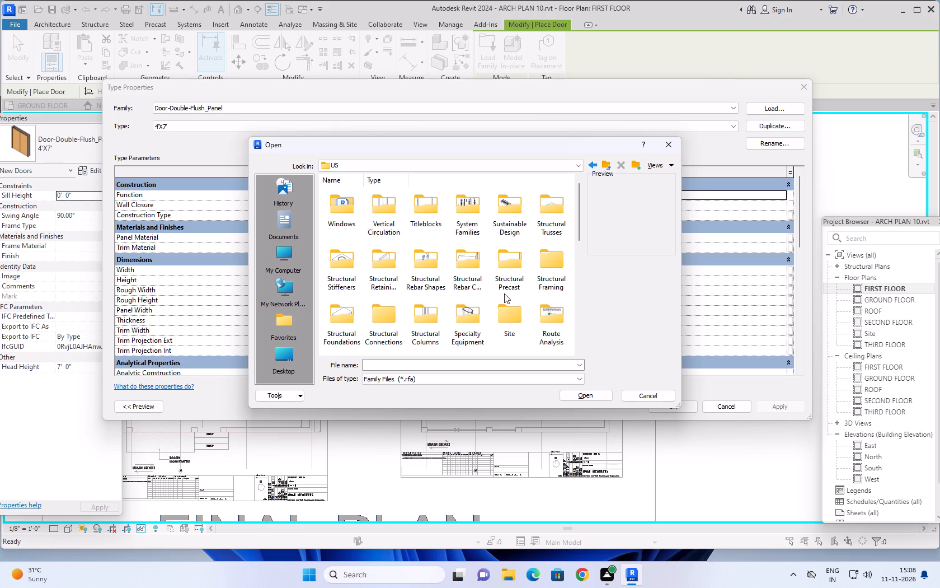
scroll(497, 295, down, 3)
click(510, 220)
double_click(512, 230)
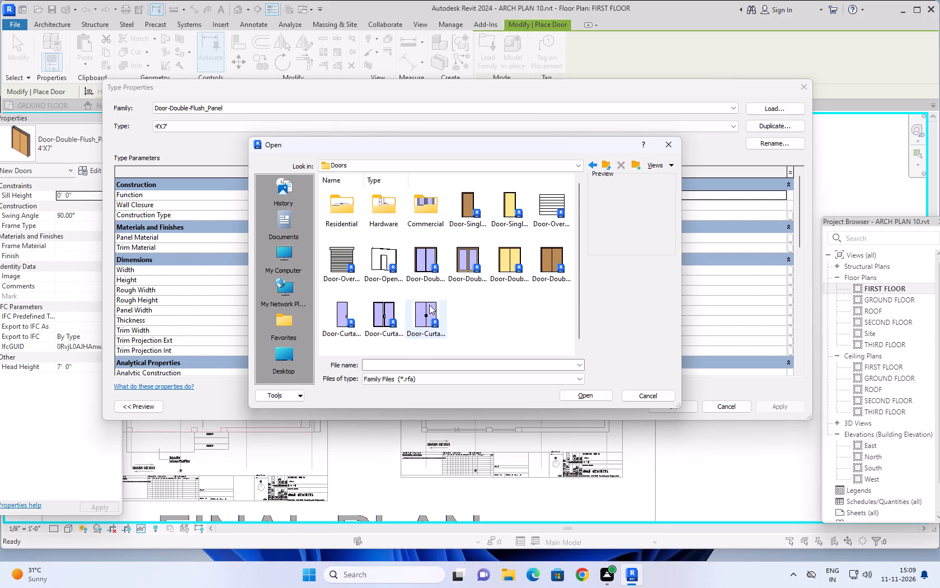
click(425, 250)
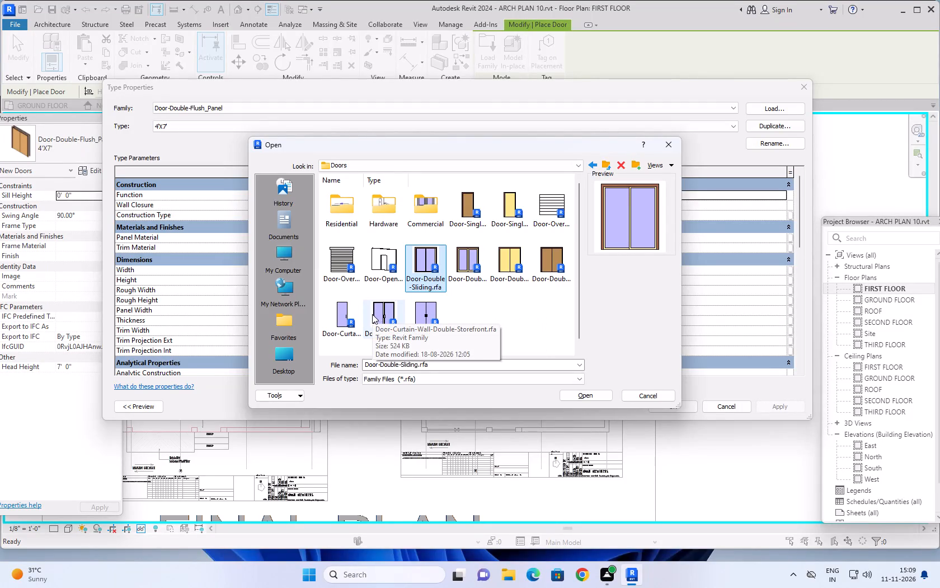
click(421, 259)
click(581, 397)
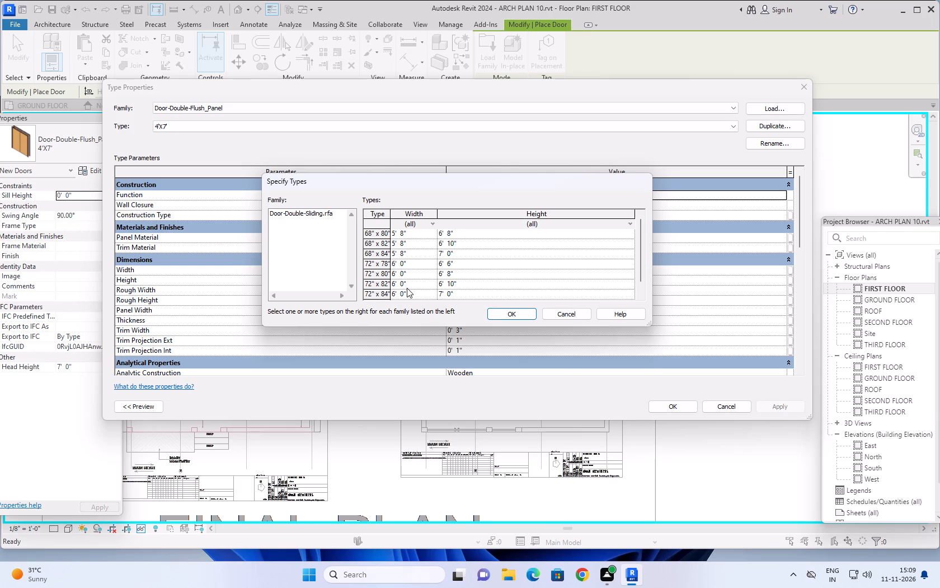
click(407, 292)
click(525, 316)
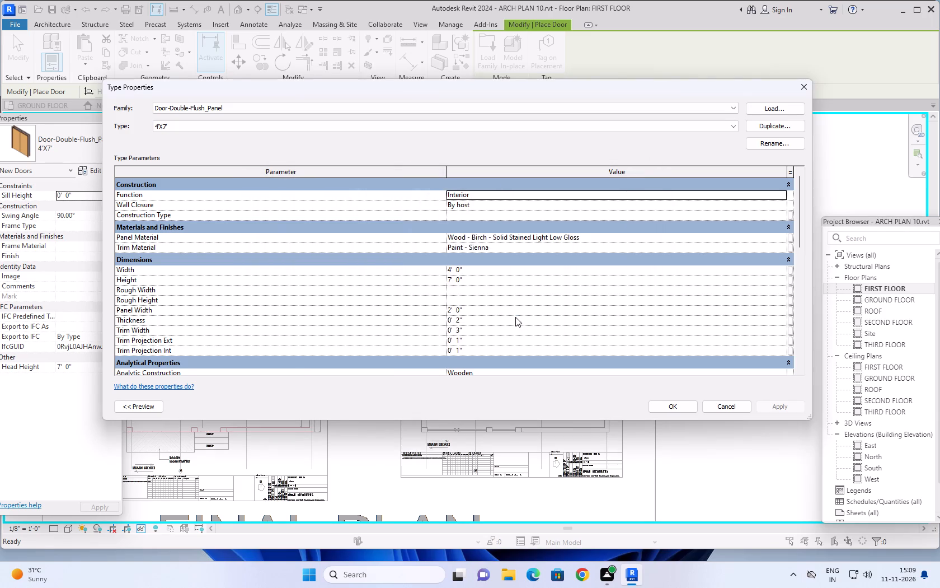
Place the 72" x 84" Door-Double-Sliding centred in the front bedroom's balcony wall and another in the drawing room's balcony wall.
click(686, 404)
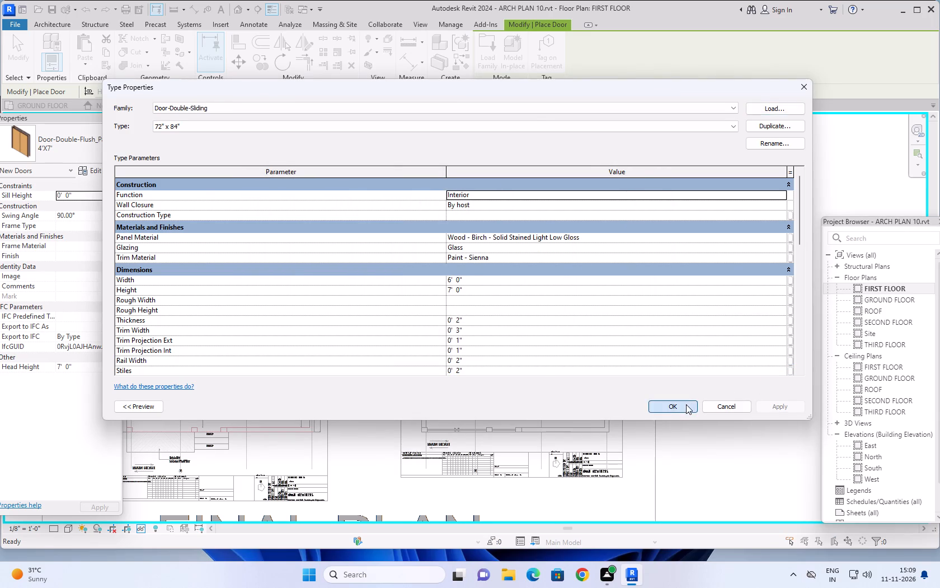
scroll(573, 386, up, 7)
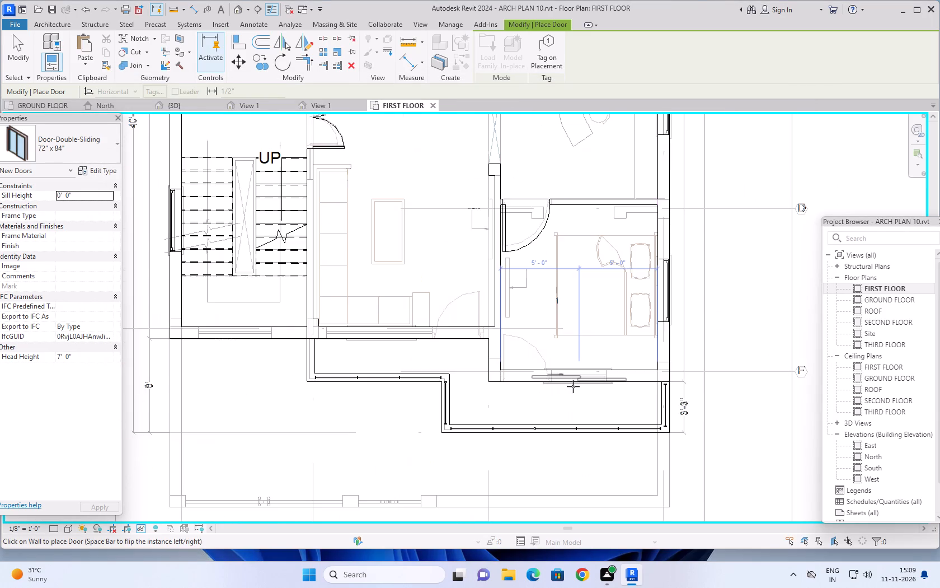
scroll(572, 385, up, 4)
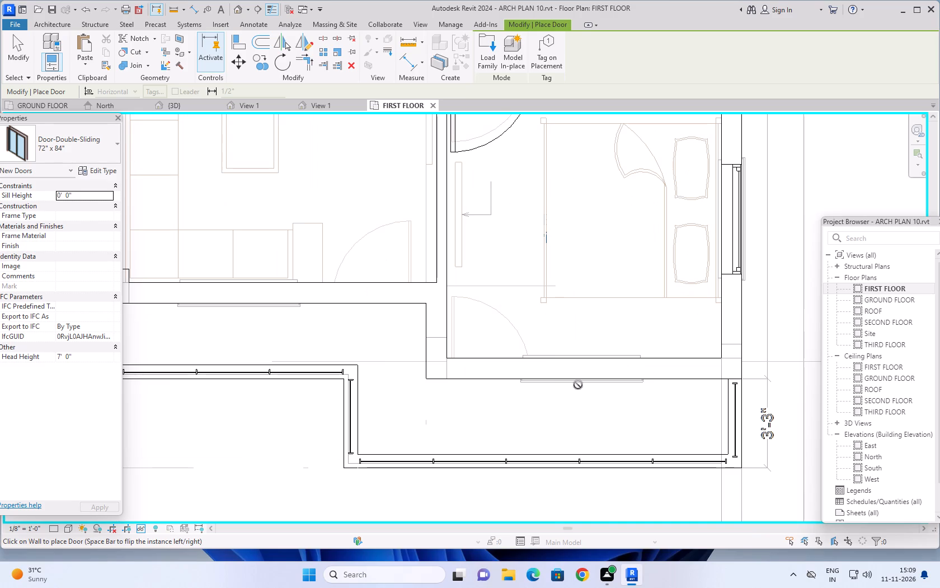
click(583, 382)
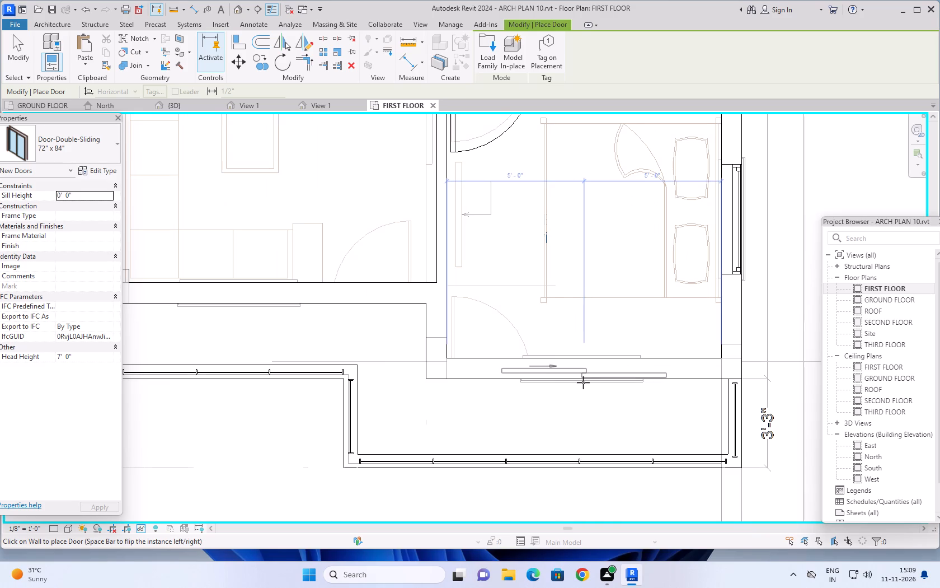
click(236, 304)
scroll(300, 327, down, 4)
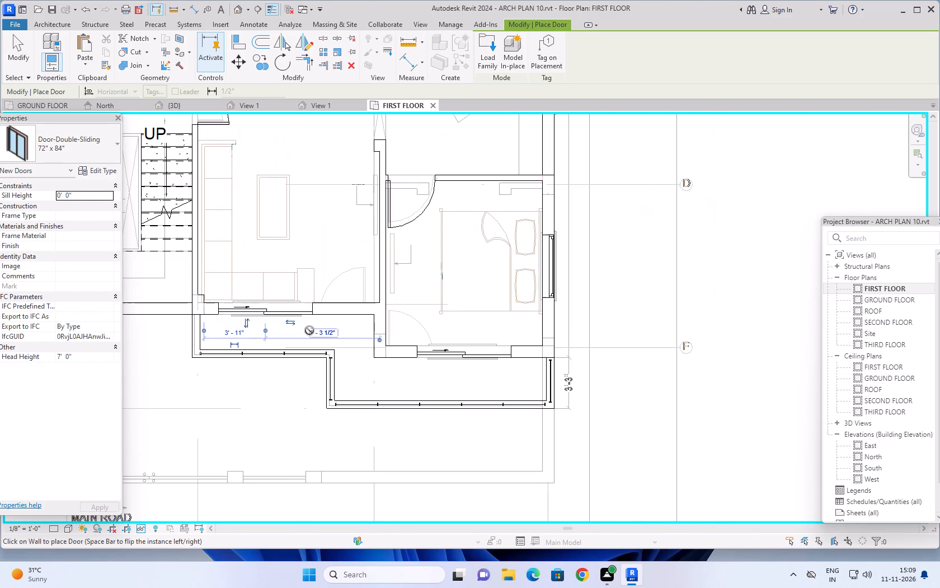
scroll(309, 330, down, 1)
middle_drag(285, 409, 401, 405)
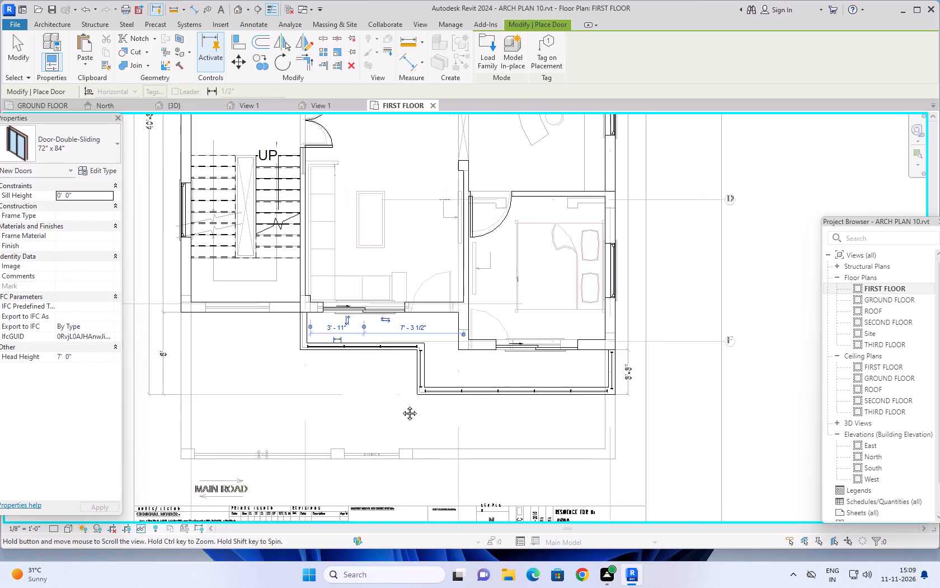
middle_drag(401, 405, 468, 405)
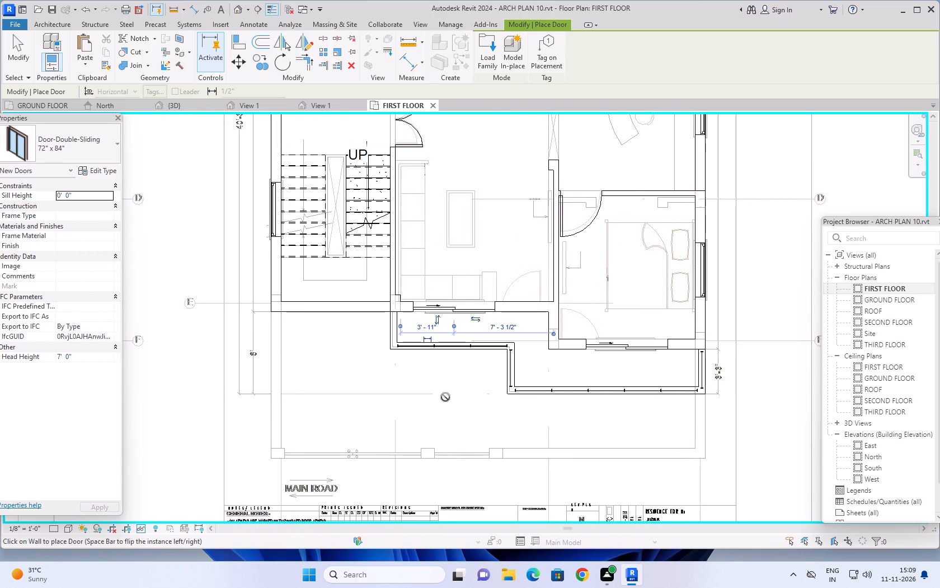
key(Escape)
key(Escape)
key(Escape)
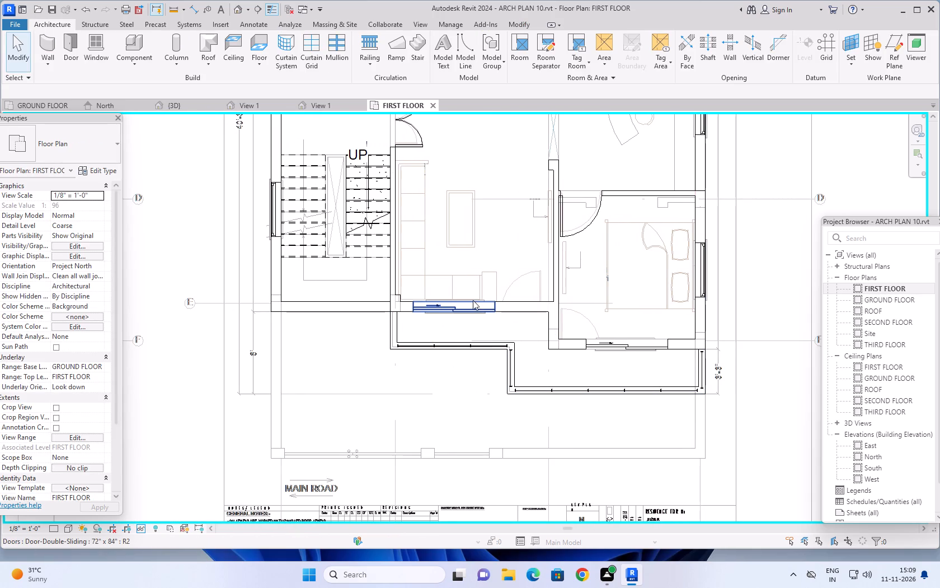
Nudge the drawing room's double sliding door along its wall towards the bedroom until its centre is 5' 3" from the stair-side wall.
click(473, 300)
key(Right)
key(Right)
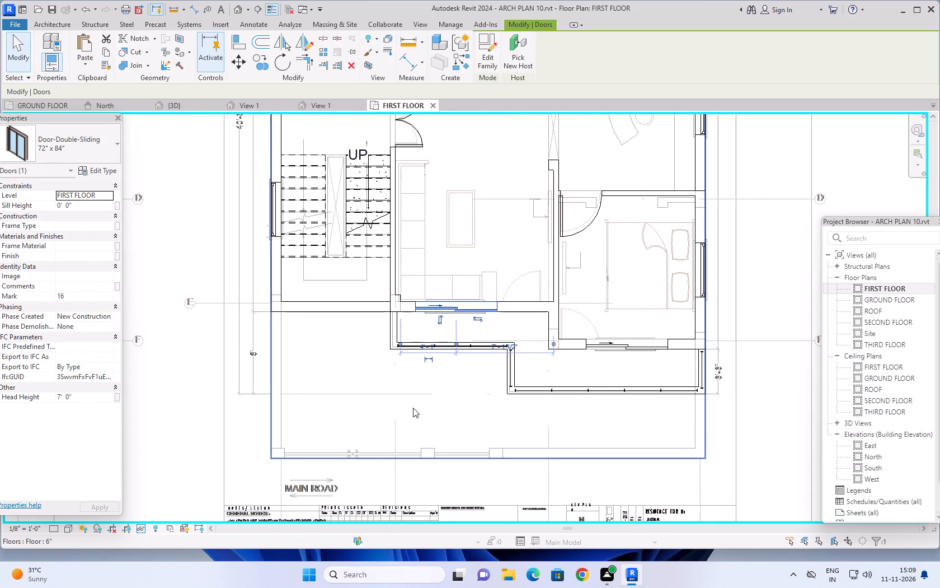
key(Right)
key(Right)
key(Right)
key(Right)
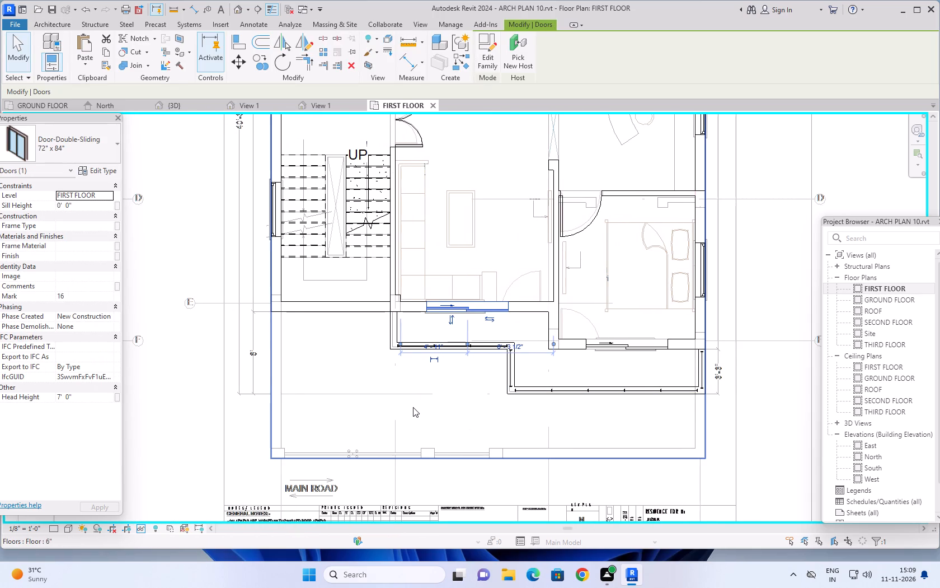
key(Right)
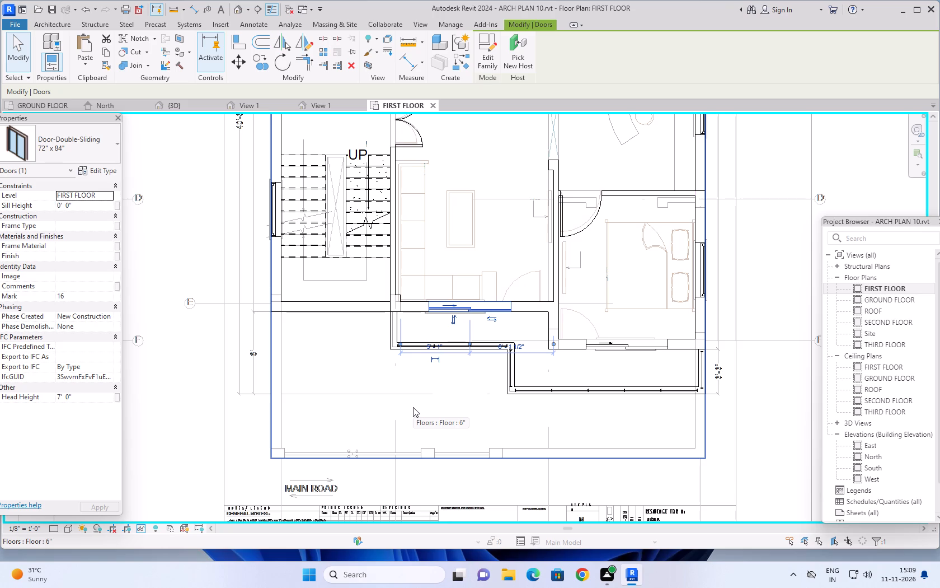
key(Right)
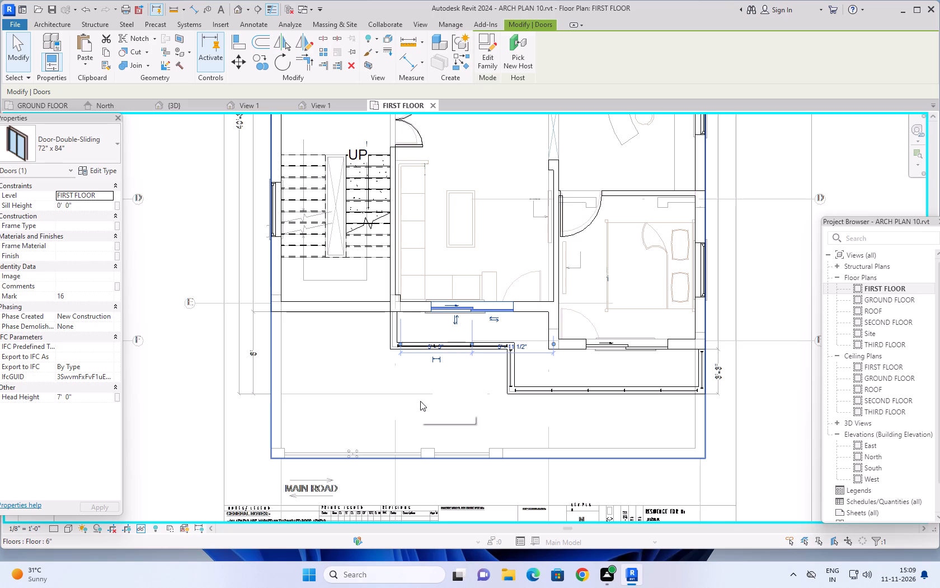
click(628, 349)
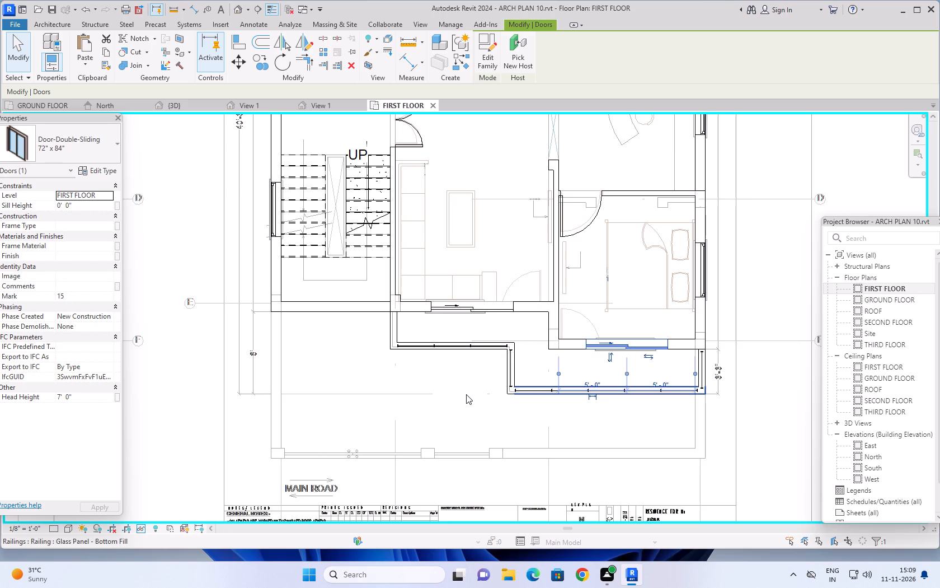
key(Escape)
key(Escape)
Examine the whole FIRST FLOOR plan and the rear bedroom and toilet area, comparing doors and windows with the imported plan.
scroll(466, 394, down, 3)
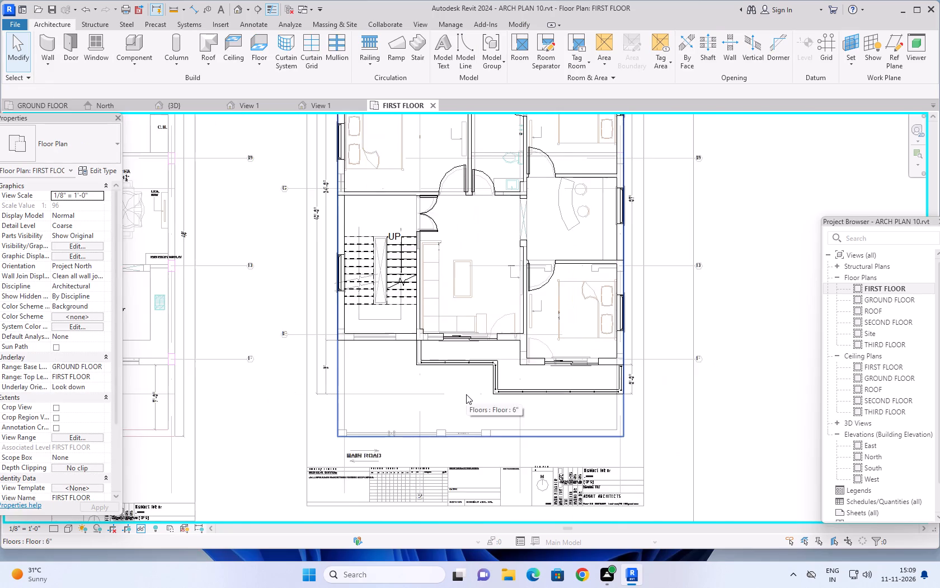
scroll(466, 394, down, 3)
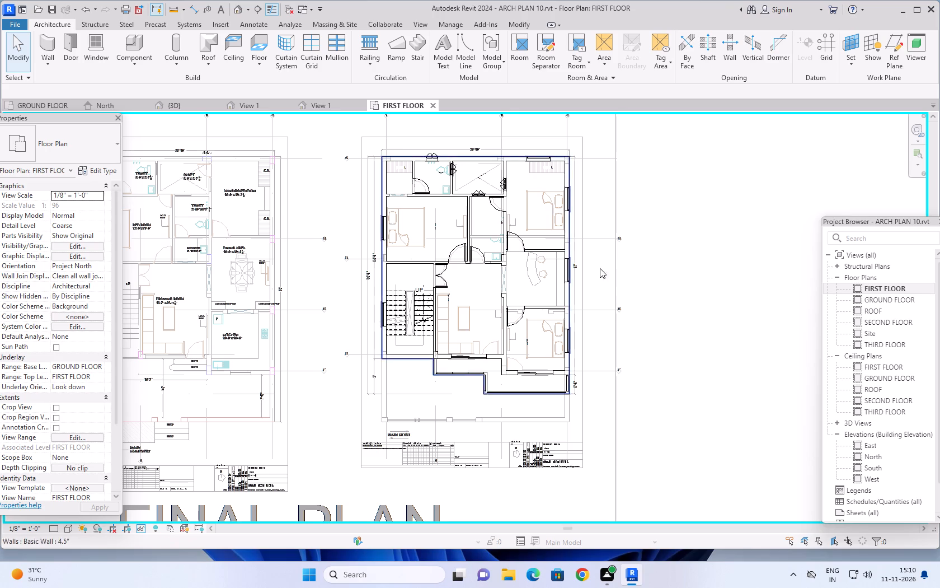
scroll(553, 430, up, 2)
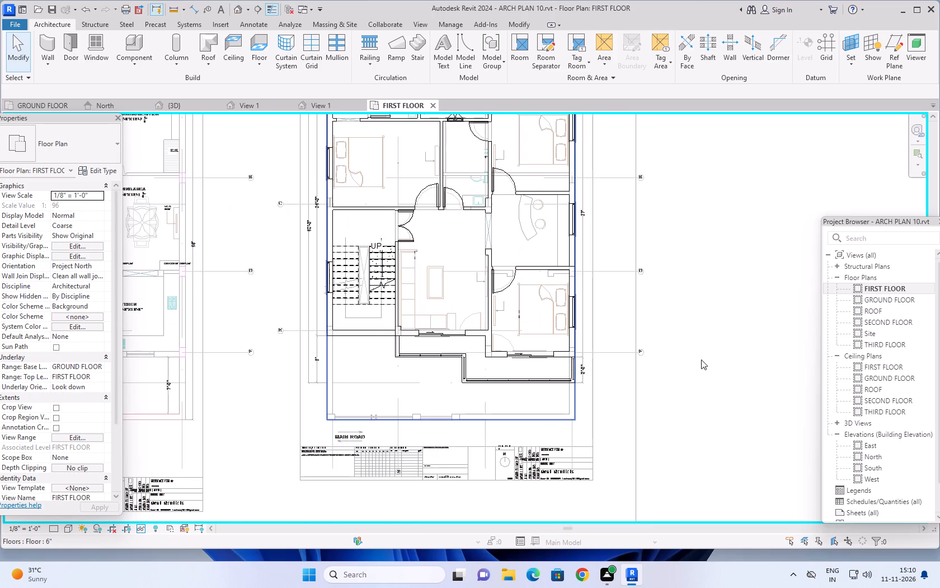
scroll(702, 352, down, 1)
middle_drag(714, 269, 728, 293)
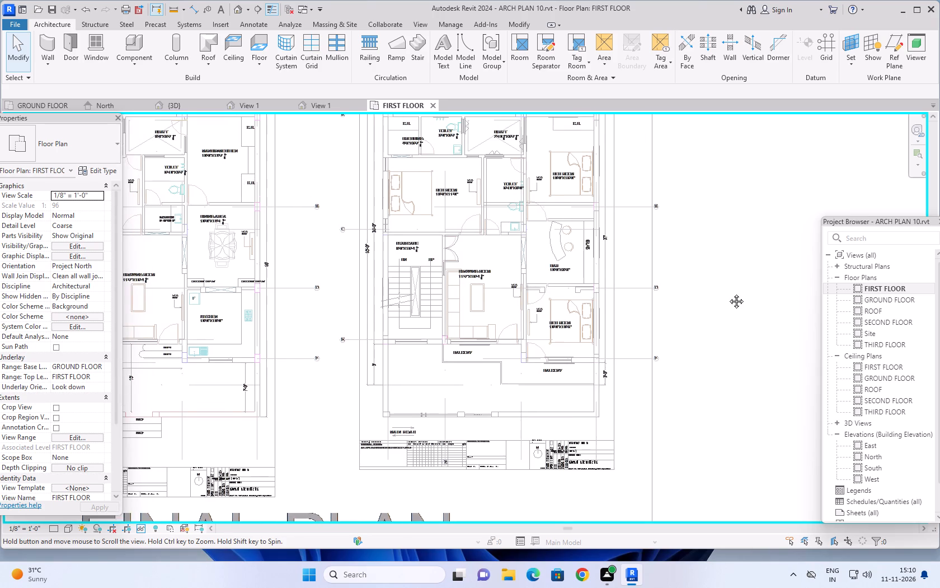
middle_drag(728, 293, 730, 306)
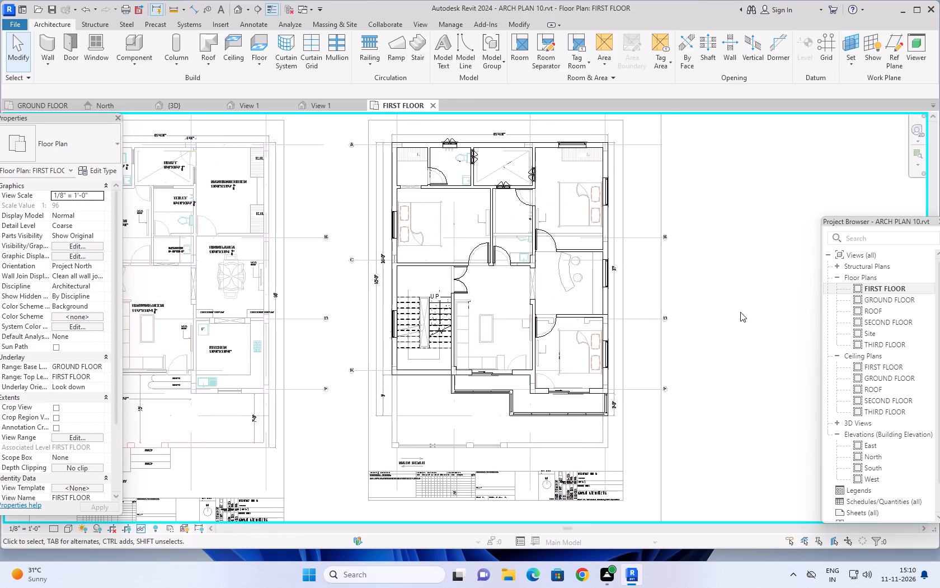
scroll(740, 312, down, 1)
middle_drag(719, 300, 730, 304)
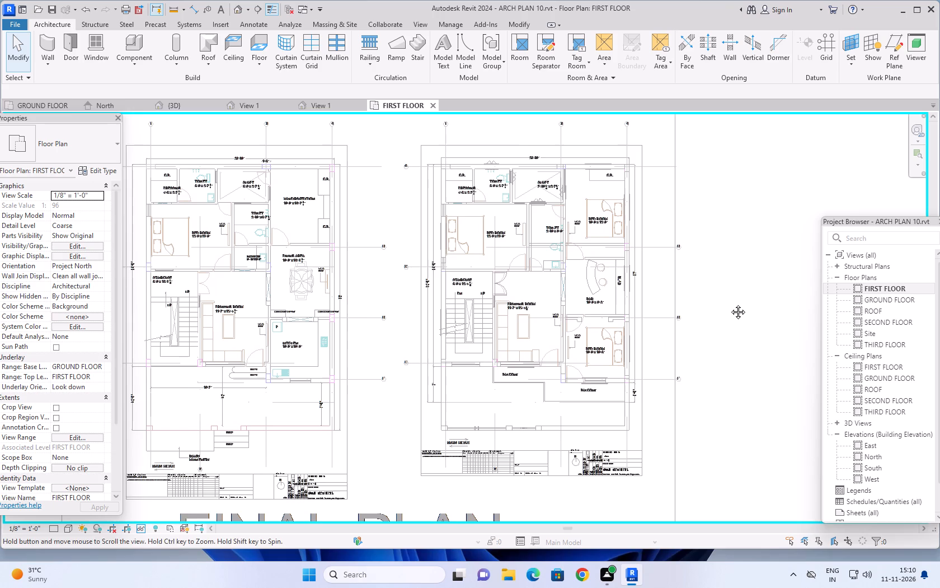
middle_drag(730, 304, 730, 304)
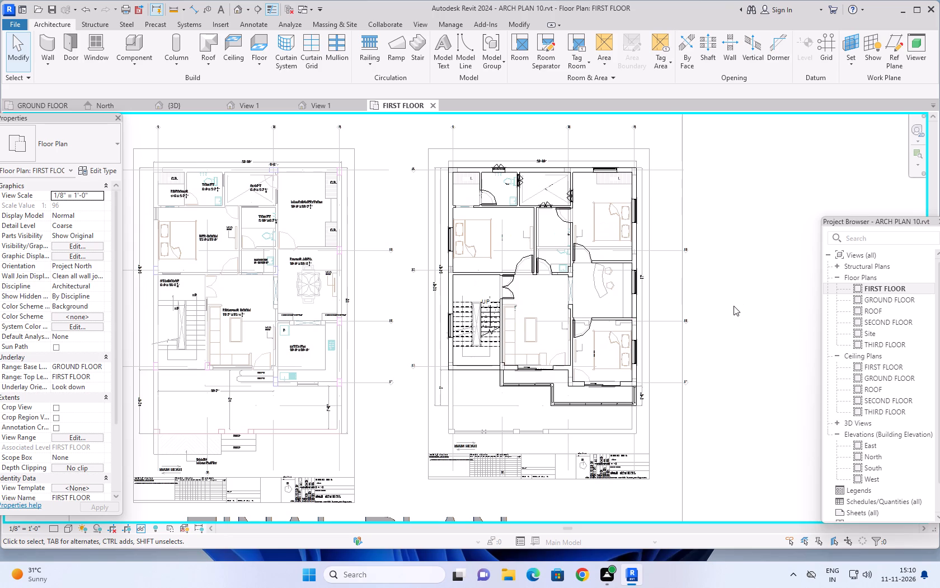
key(Escape)
key(Escape)
key(Escape)
middle_drag(670, 356, 691, 337)
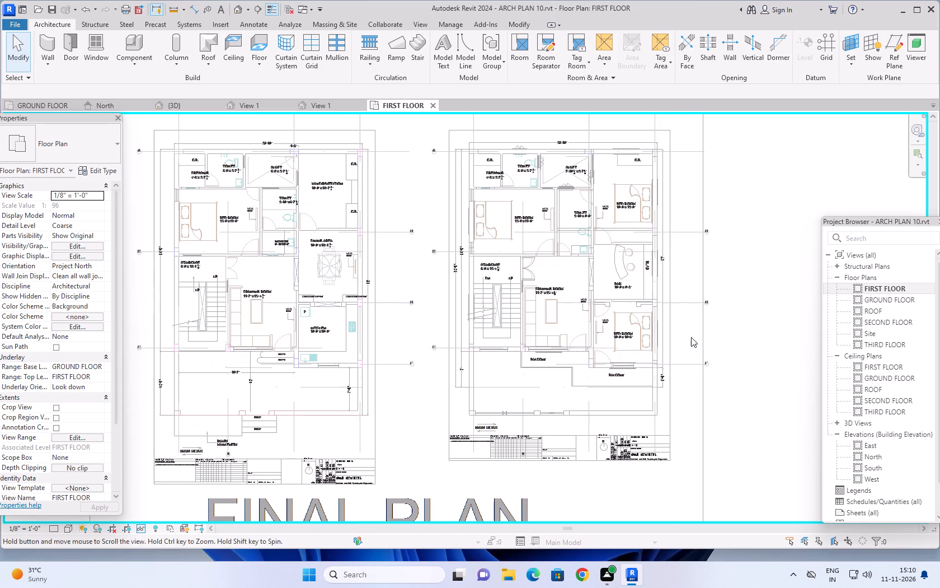
scroll(685, 362, up, 1)
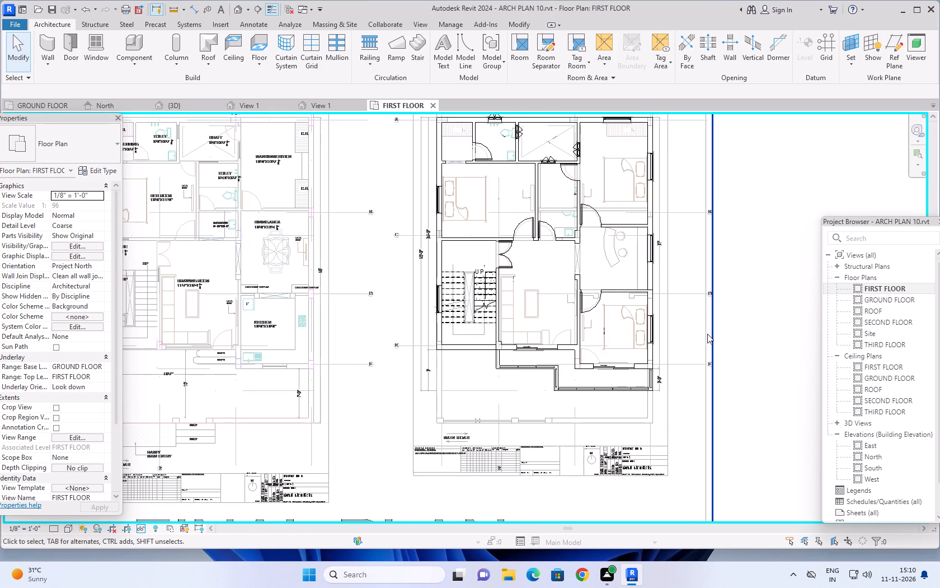
scroll(708, 334, down, 5)
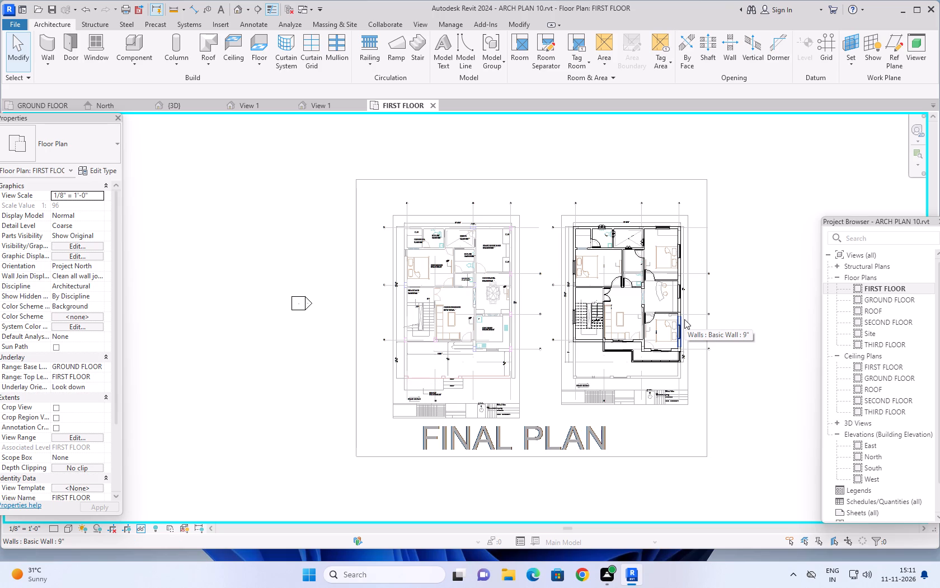
scroll(737, 343, down, 1)
middle_drag(741, 346, 679, 342)
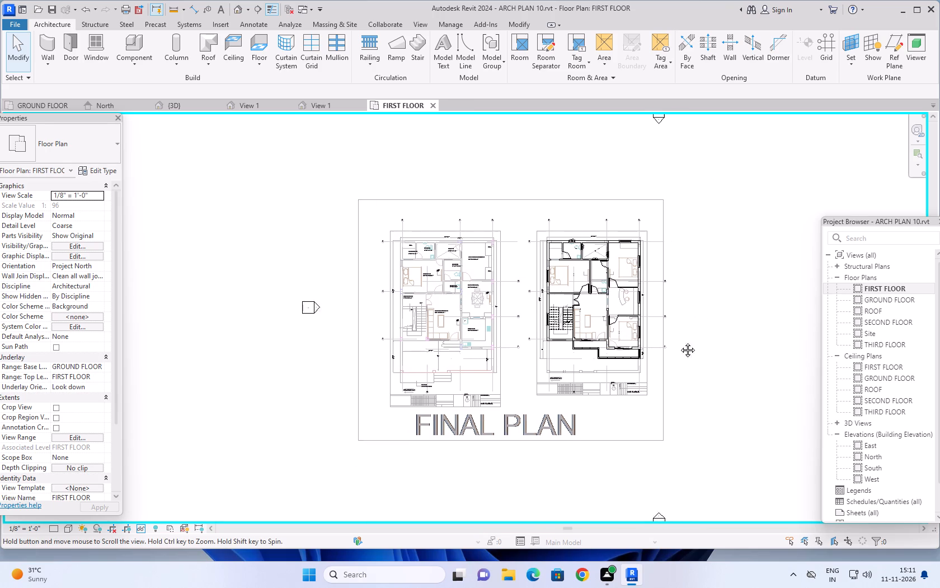
middle_drag(679, 342, 626, 347)
scroll(495, 284, up, 7)
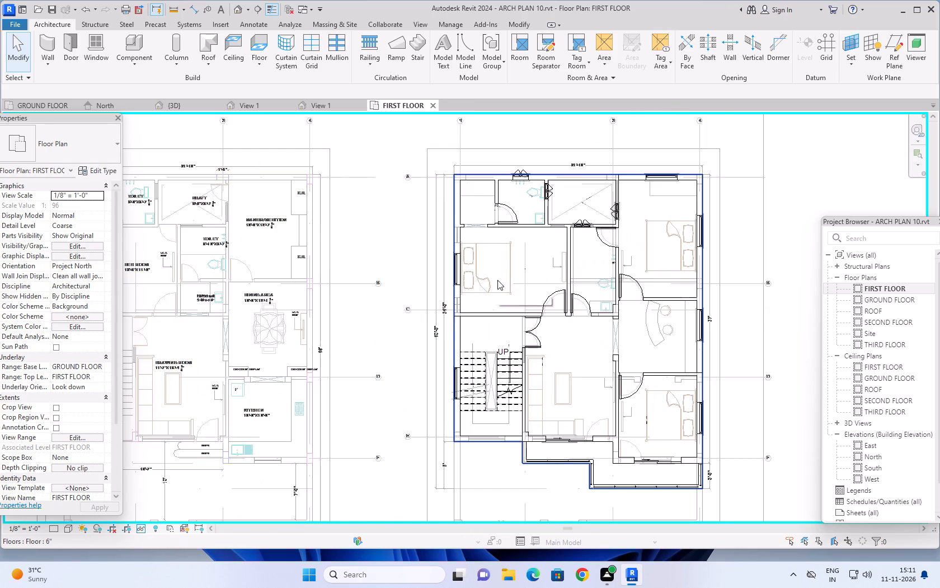
scroll(499, 237, up, 5)
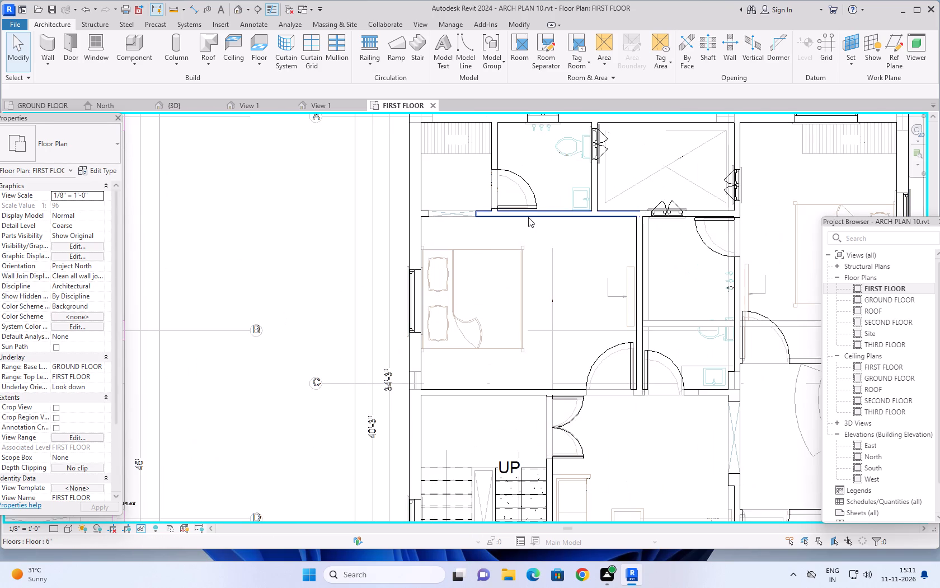
scroll(529, 218, up, 1)
scroll(544, 229, down, 5)
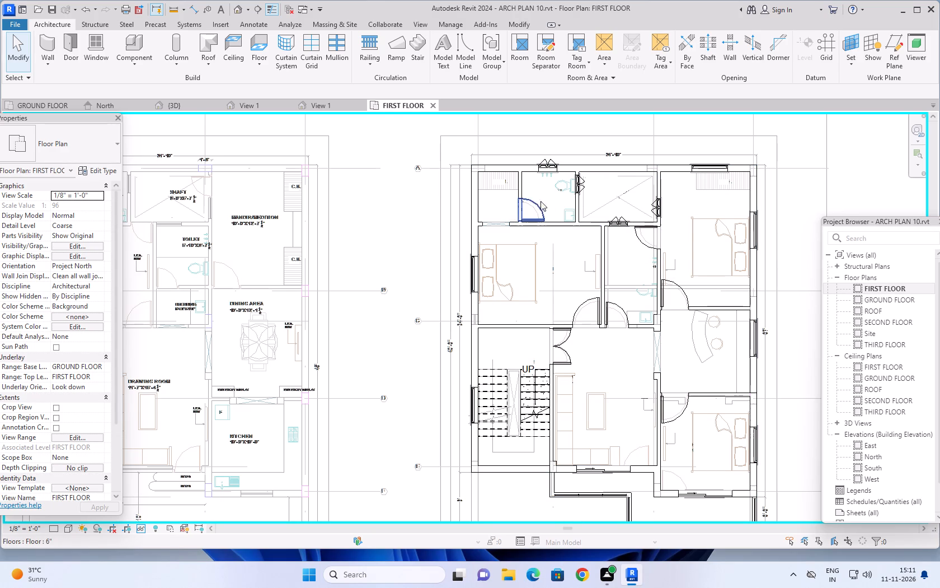
scroll(580, 266, down, 3)
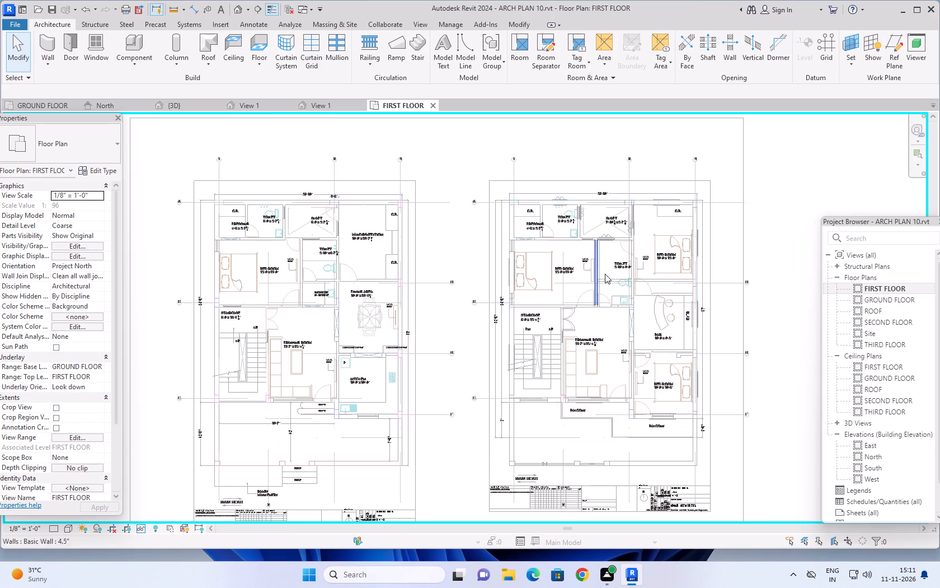
middle_drag(767, 341, 743, 320)
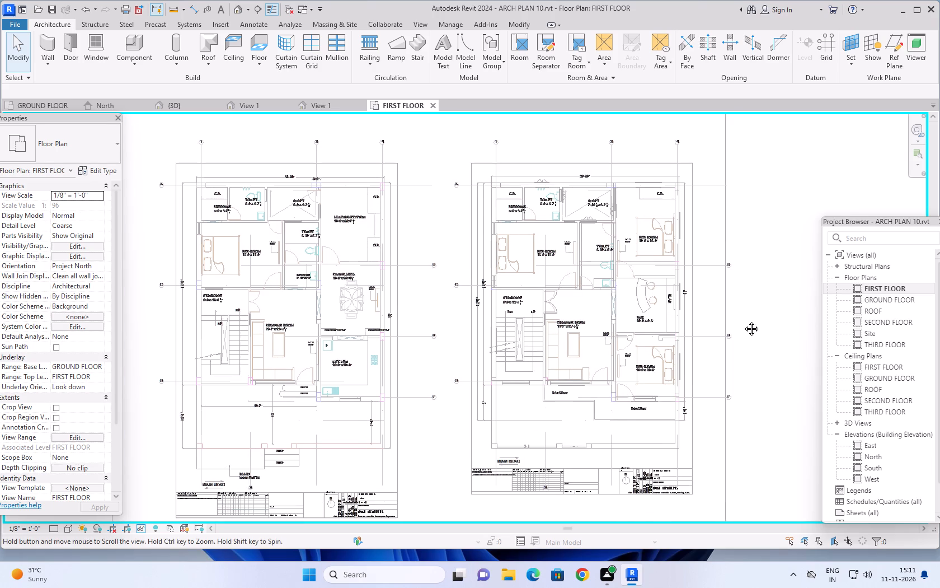
middle_drag(743, 320, 726, 321)
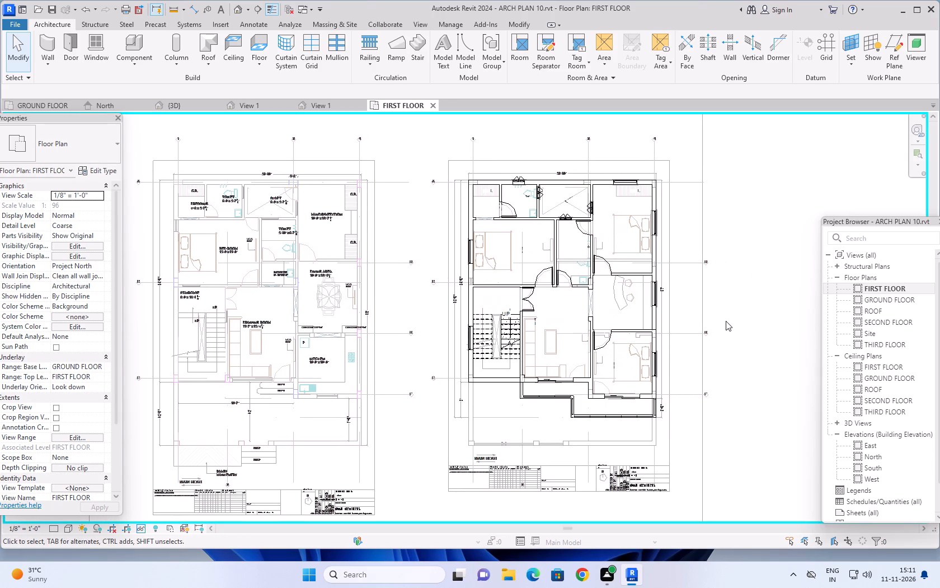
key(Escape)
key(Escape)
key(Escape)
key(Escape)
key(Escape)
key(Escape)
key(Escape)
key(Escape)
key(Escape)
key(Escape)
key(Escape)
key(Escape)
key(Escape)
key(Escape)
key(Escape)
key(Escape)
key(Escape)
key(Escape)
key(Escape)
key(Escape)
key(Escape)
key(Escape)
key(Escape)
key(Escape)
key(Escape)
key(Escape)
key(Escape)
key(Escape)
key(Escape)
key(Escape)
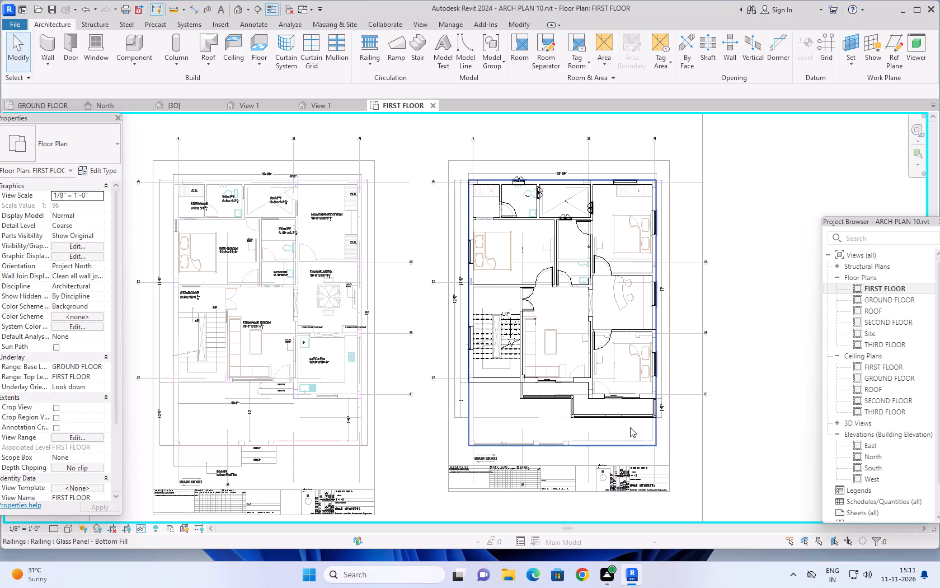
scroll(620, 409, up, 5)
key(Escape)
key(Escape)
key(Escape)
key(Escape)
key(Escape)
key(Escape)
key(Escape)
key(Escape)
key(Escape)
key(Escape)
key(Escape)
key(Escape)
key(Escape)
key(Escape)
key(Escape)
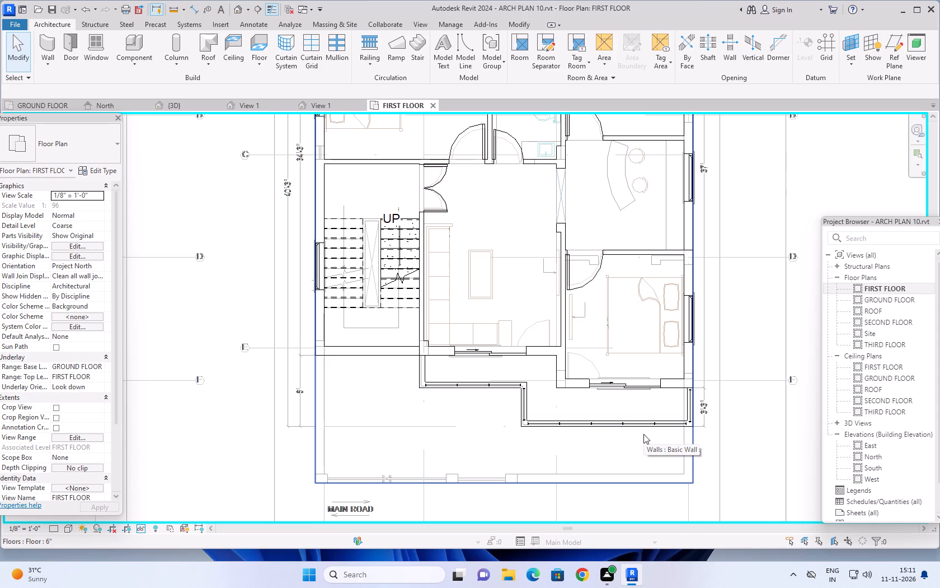
Examine the modelled FIRST FLOOR plan beside the two floor layouts on the imported FINAL PLAN sheet.
scroll(591, 450, down, 1)
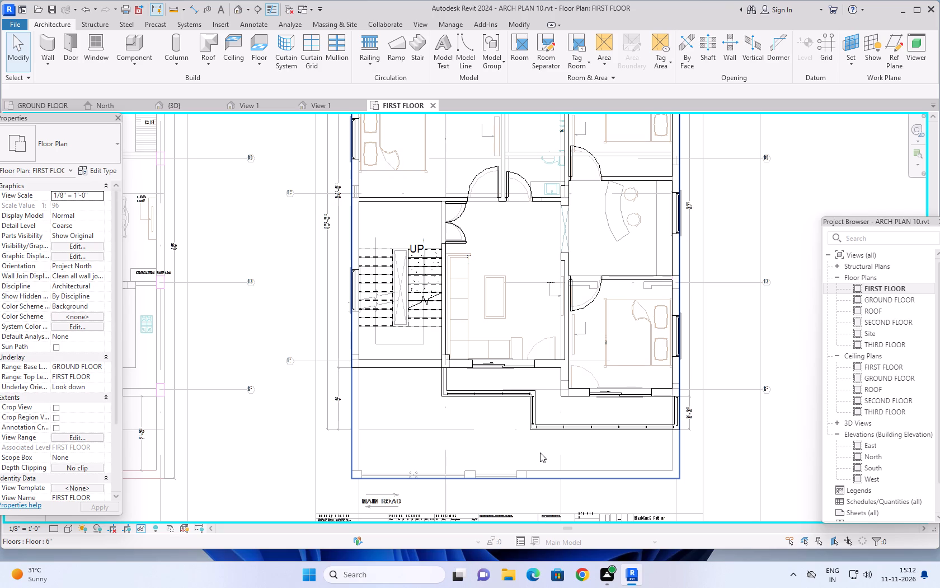
scroll(624, 363, down, 2)
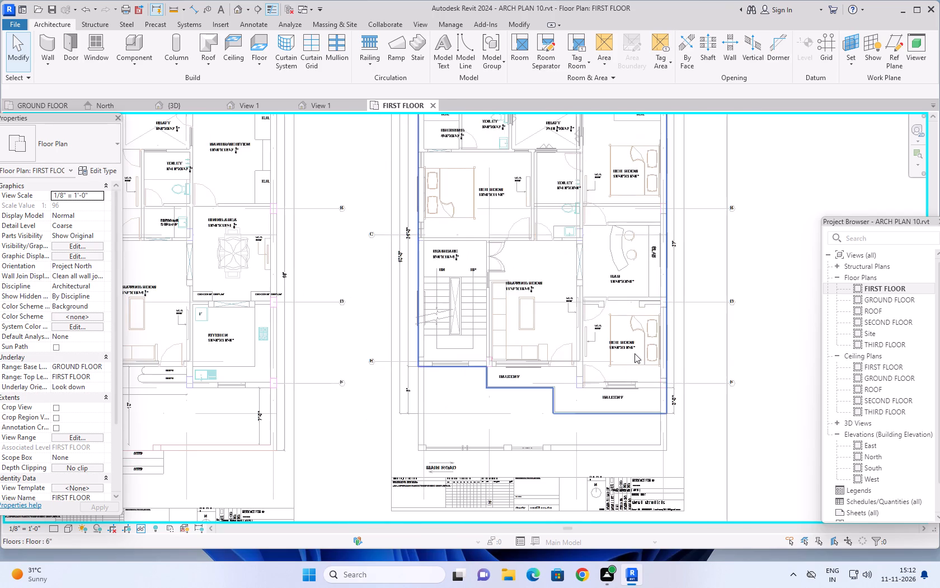
scroll(702, 354, down, 2)
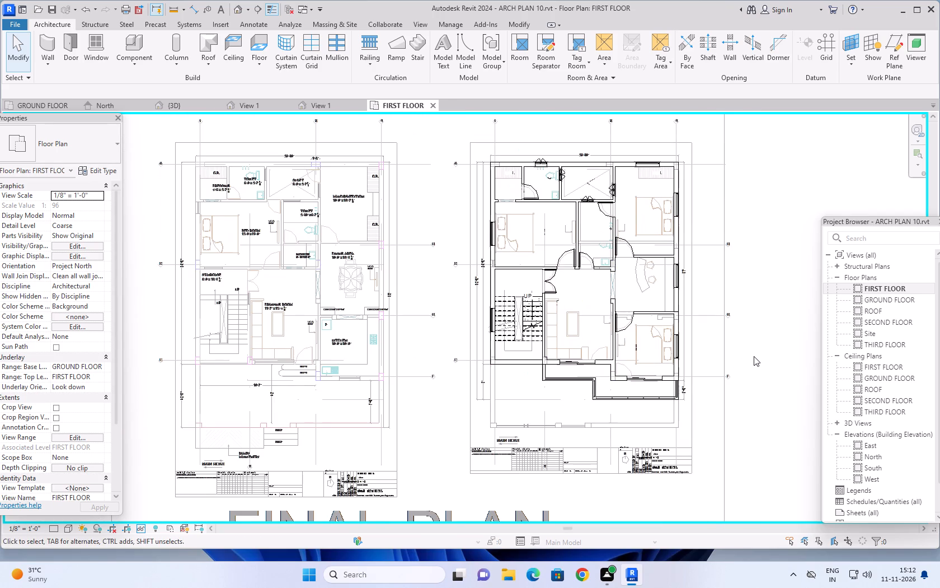
middle_drag(754, 356, 710, 366)
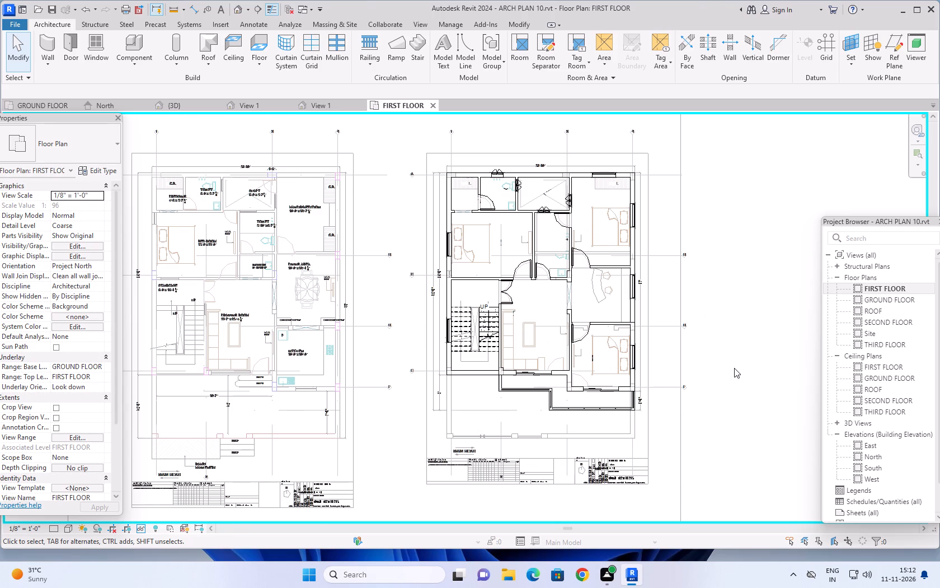
scroll(727, 365, down, 1)
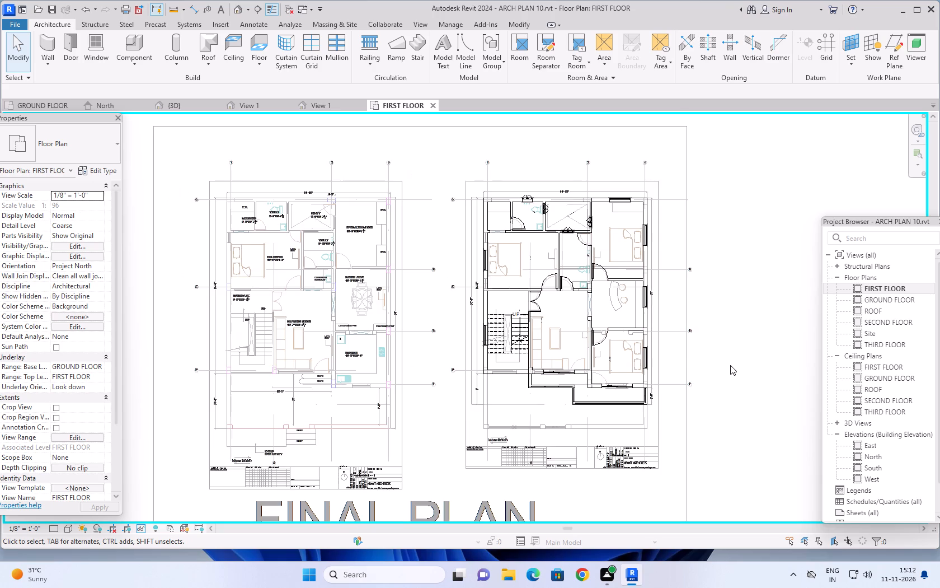
scroll(745, 358, down, 1)
middle_drag(748, 351, 715, 348)
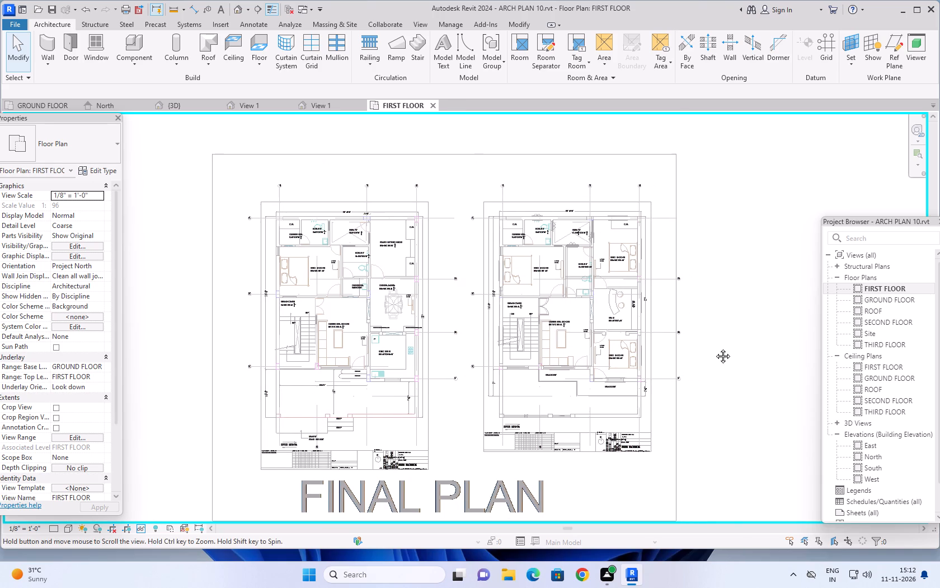
middle_drag(715, 348, 665, 345)
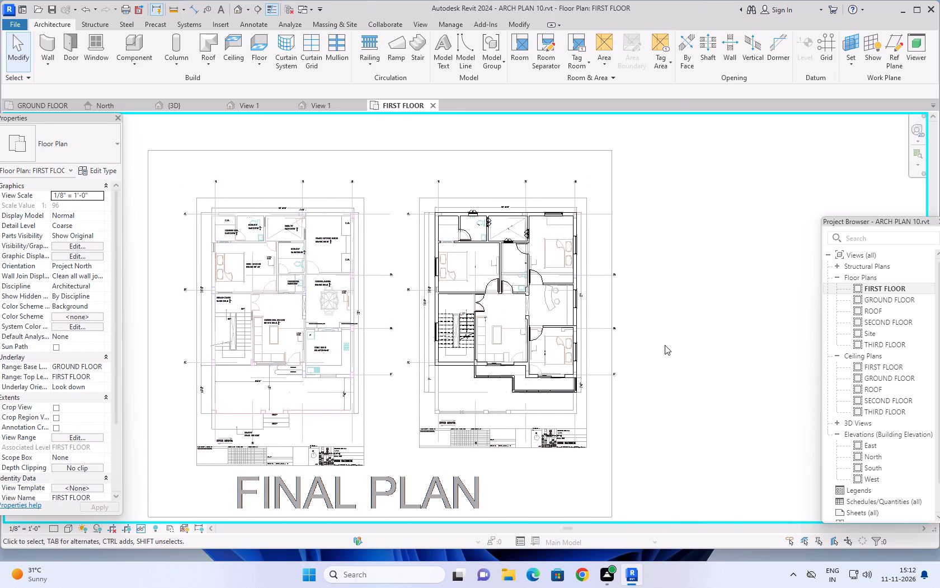
scroll(670, 344, down, 1)
middle_drag(688, 366, 681, 359)
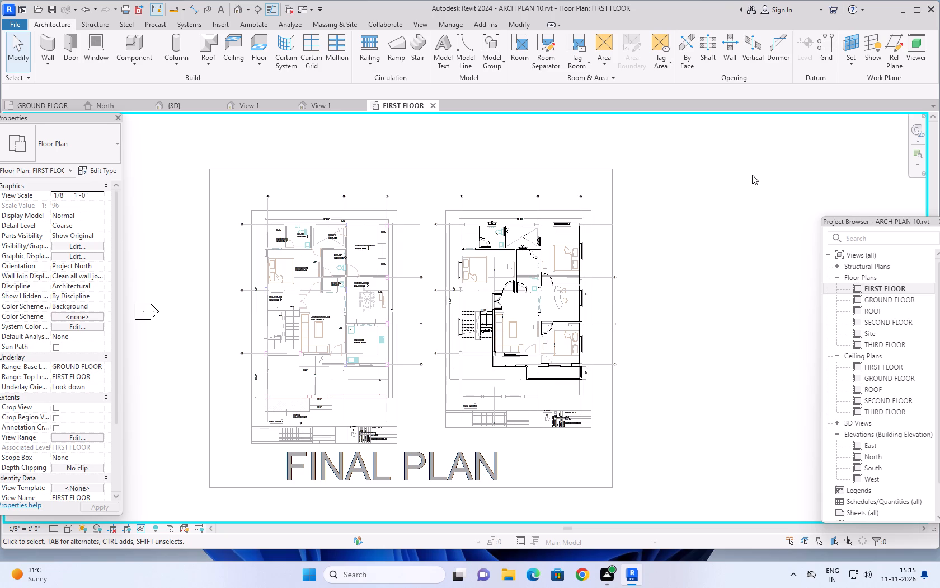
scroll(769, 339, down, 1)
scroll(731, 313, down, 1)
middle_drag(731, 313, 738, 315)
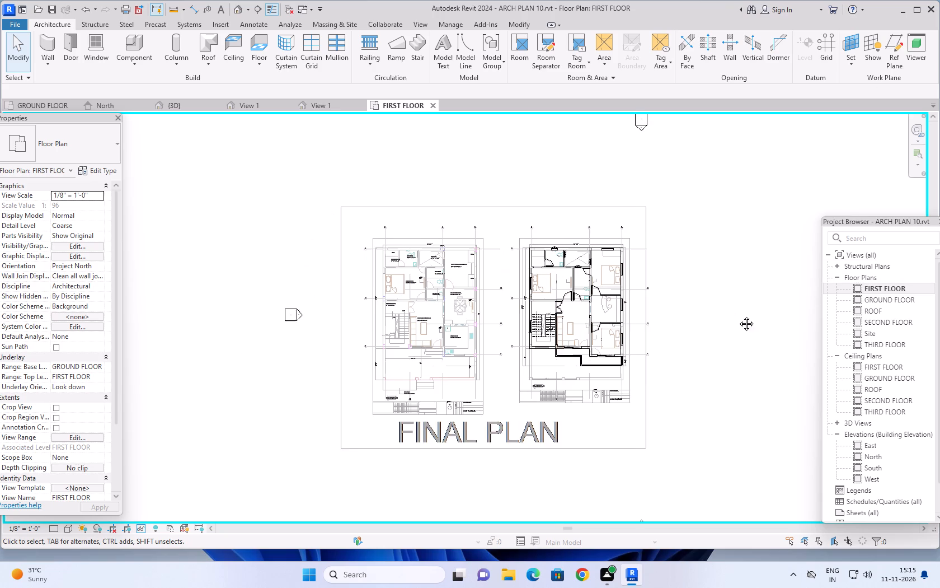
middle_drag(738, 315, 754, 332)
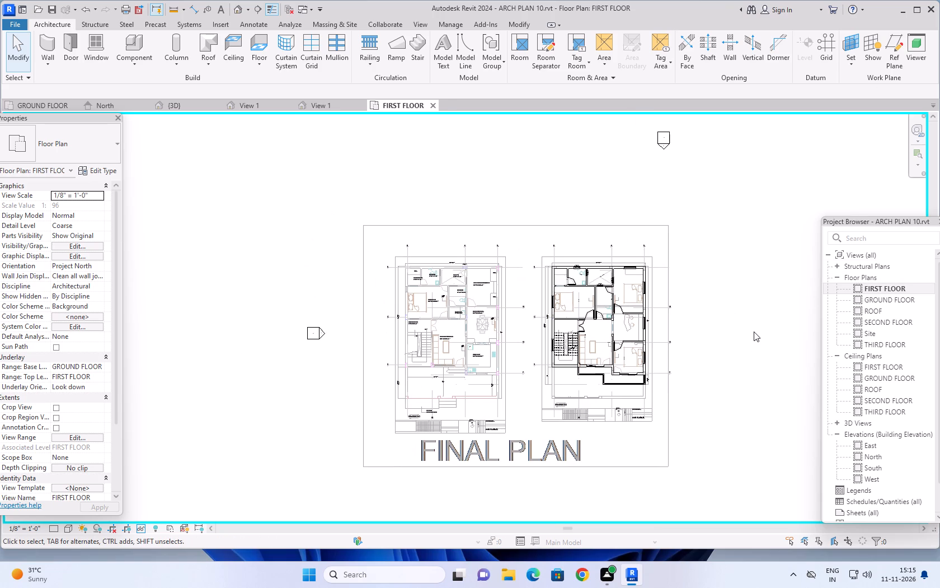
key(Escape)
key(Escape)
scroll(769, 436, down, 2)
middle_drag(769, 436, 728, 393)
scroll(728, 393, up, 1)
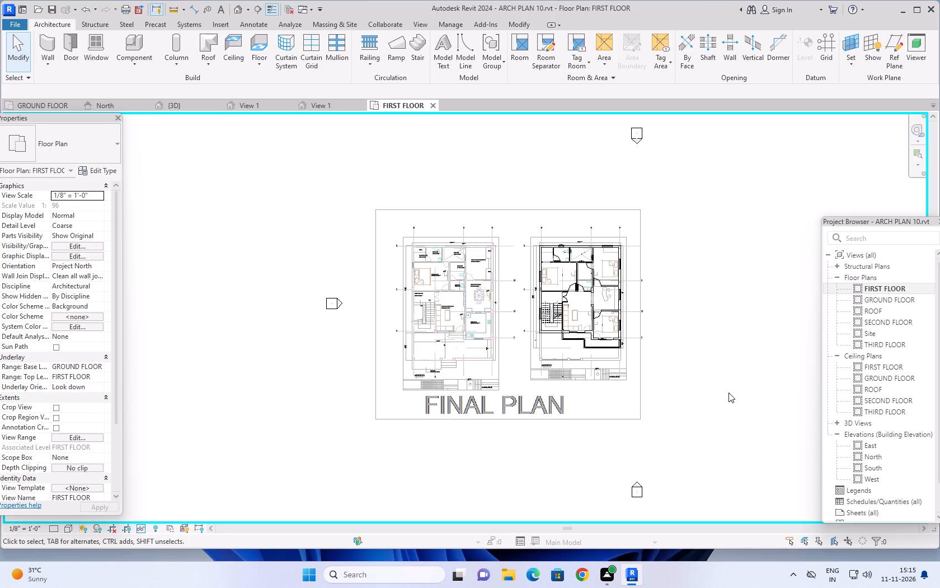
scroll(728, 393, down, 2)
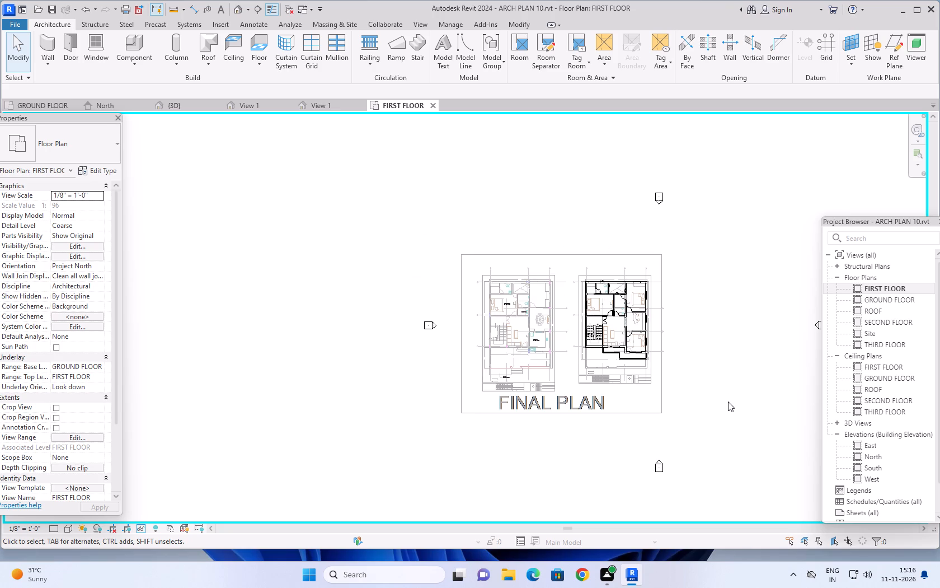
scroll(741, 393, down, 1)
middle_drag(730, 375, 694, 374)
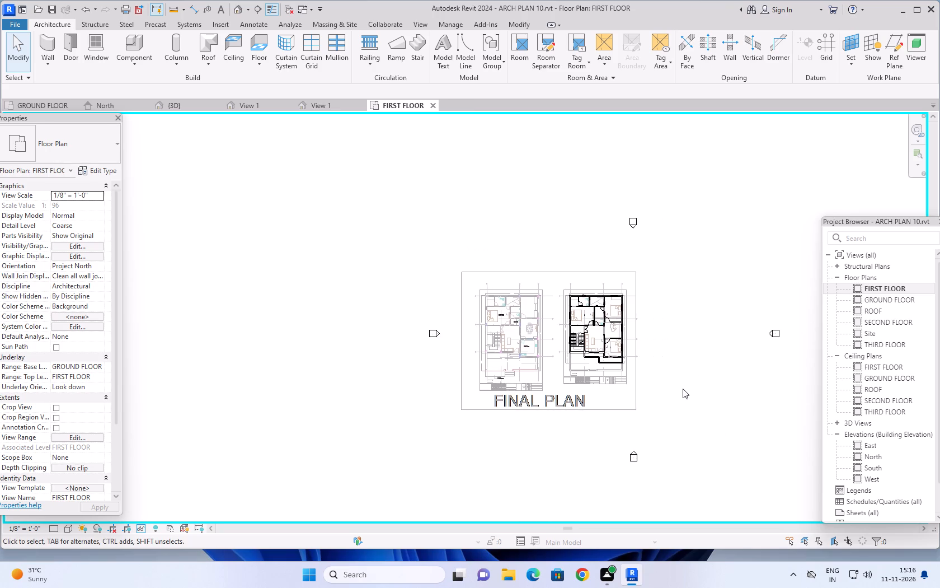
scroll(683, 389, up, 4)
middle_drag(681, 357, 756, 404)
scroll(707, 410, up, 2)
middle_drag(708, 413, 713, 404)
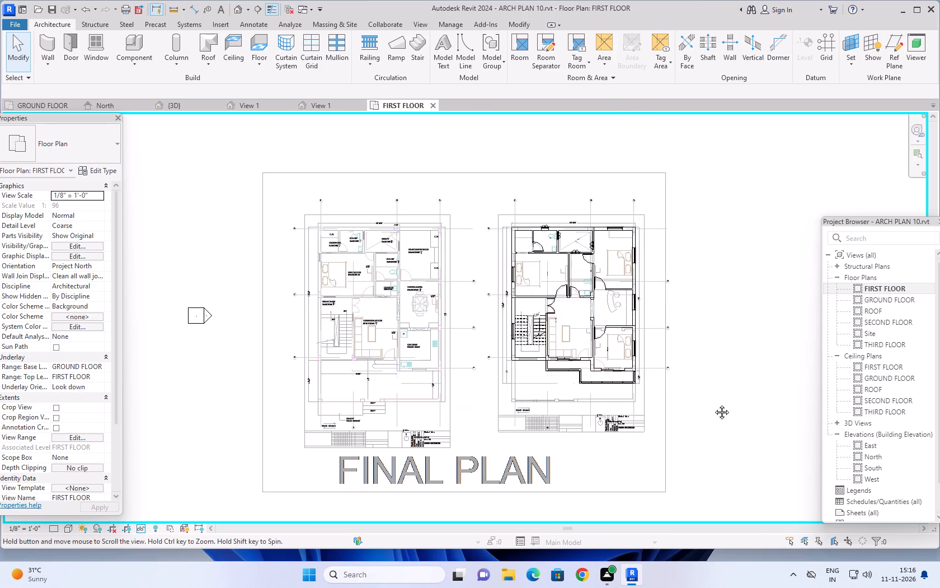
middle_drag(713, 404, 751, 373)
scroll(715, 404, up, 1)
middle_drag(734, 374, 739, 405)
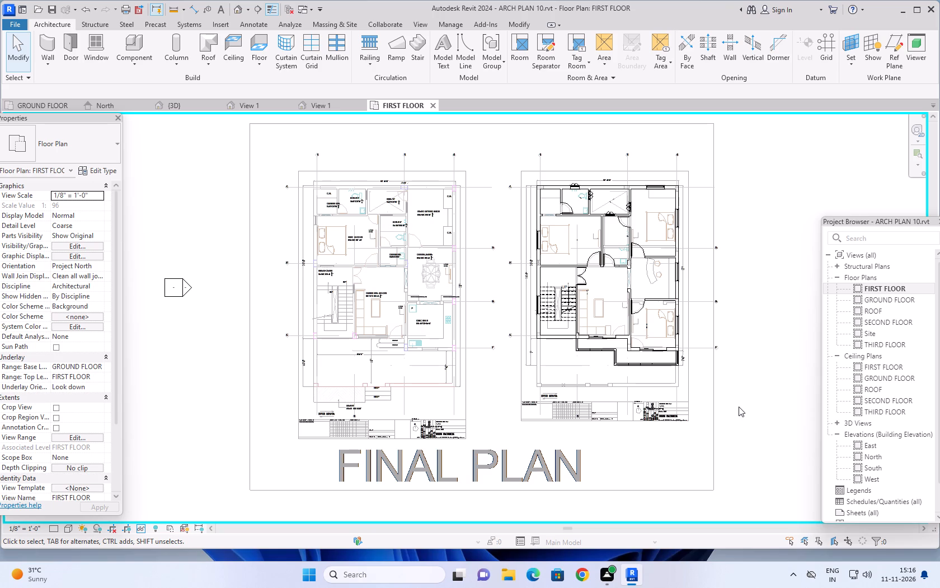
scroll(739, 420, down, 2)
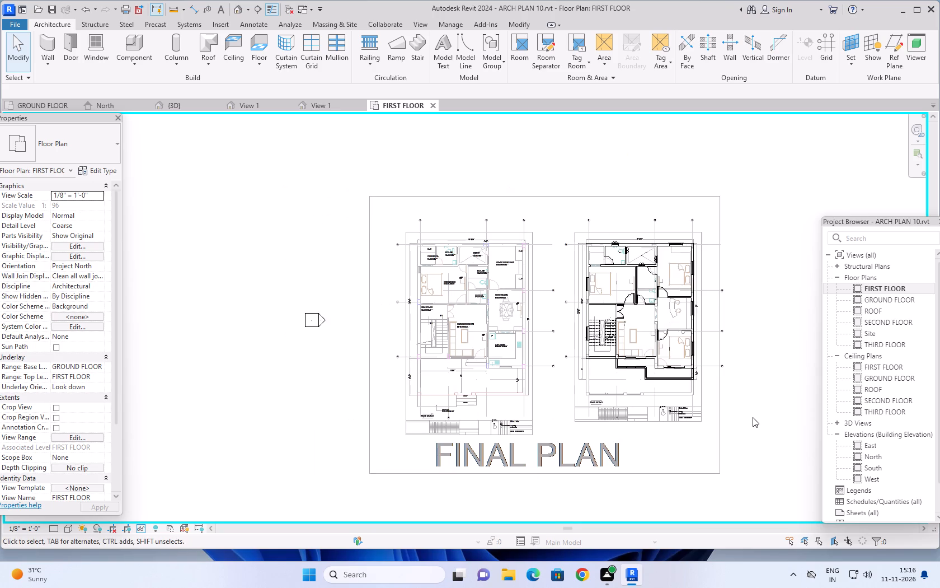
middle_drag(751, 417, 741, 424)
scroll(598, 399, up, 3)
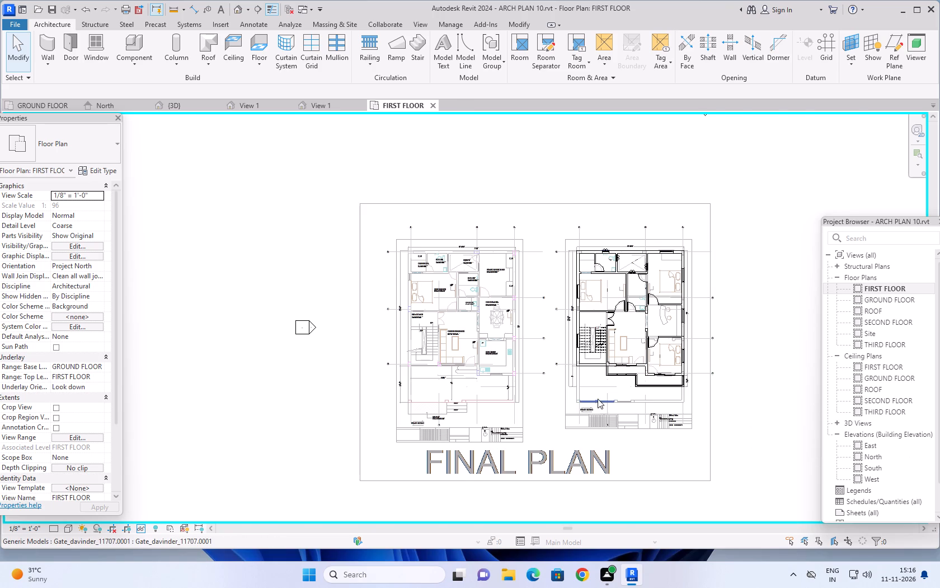
Examine the first floor's balcony front and the rear bedrooms, toilets and shaft, comparing them with the imported plan.
scroll(598, 399, up, 9)
scroll(636, 359, down, 4)
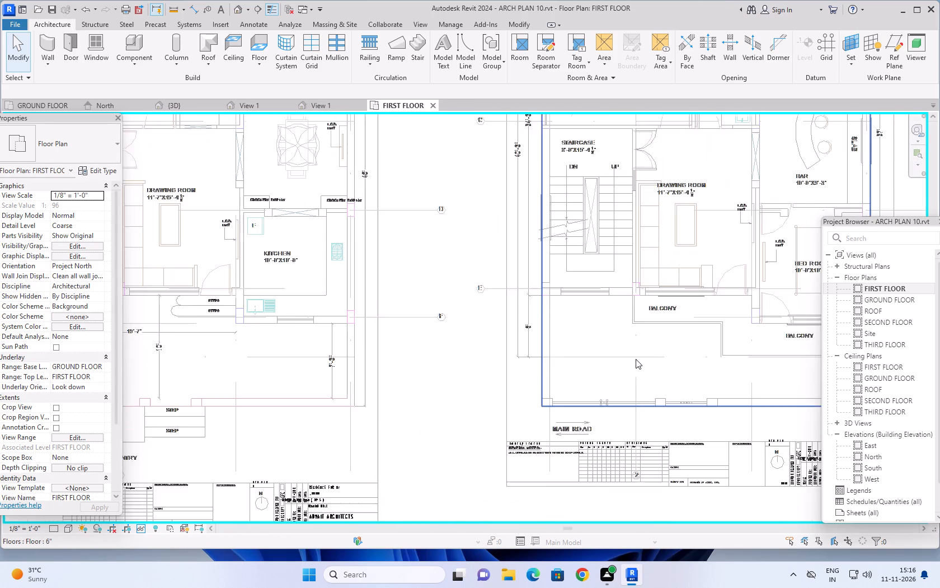
scroll(636, 359, down, 5)
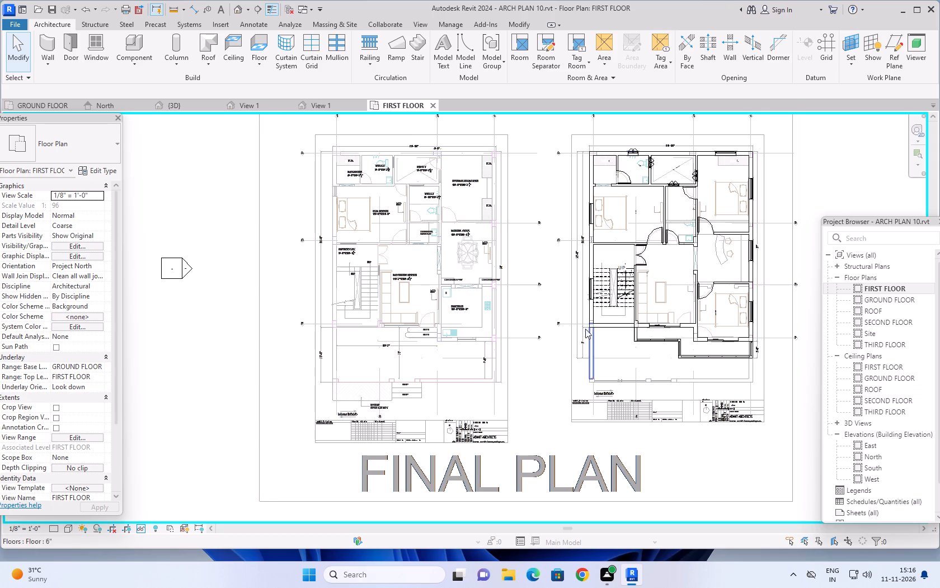
middle_drag(546, 320, 518, 343)
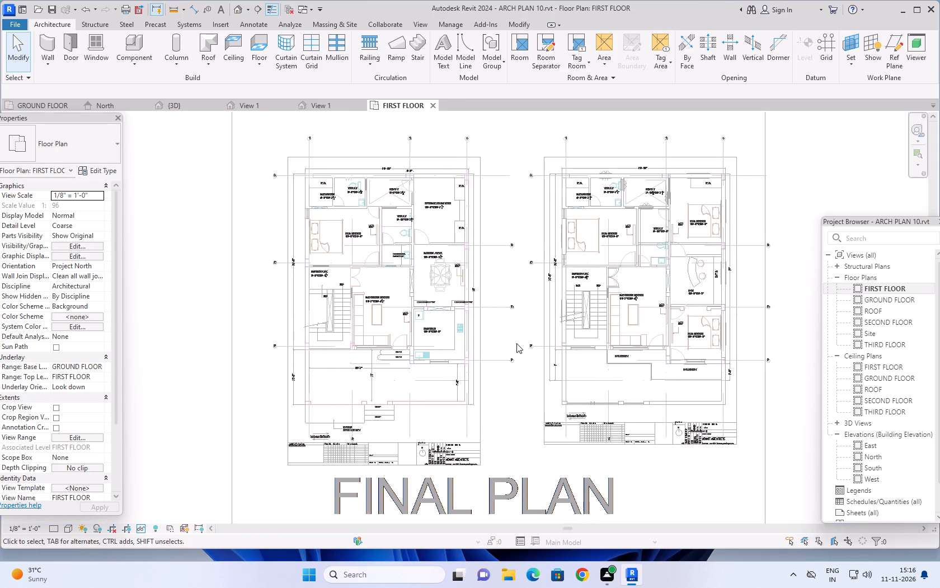
key(Escape)
key(Escape)
key(Escape)
key(Escape)
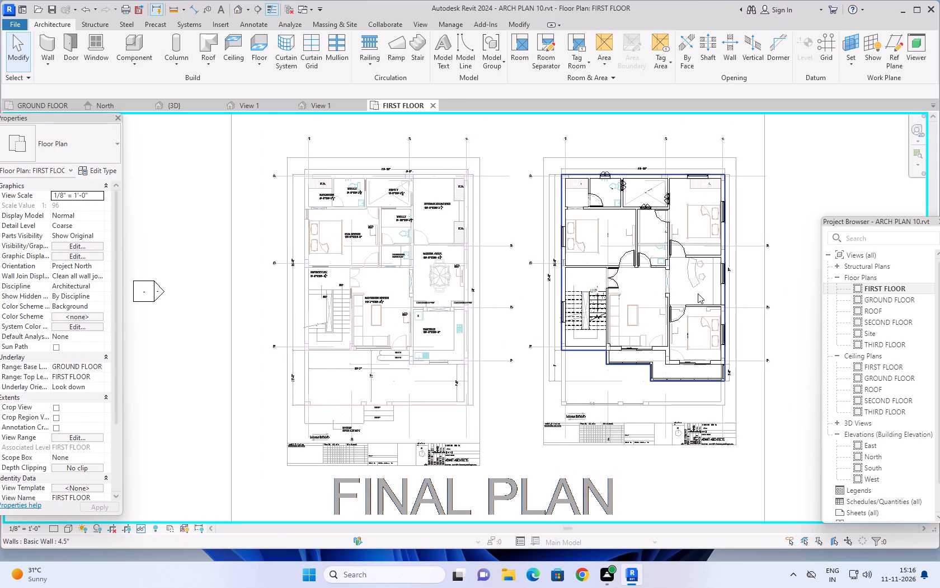
middle_drag(783, 265, 758, 302)
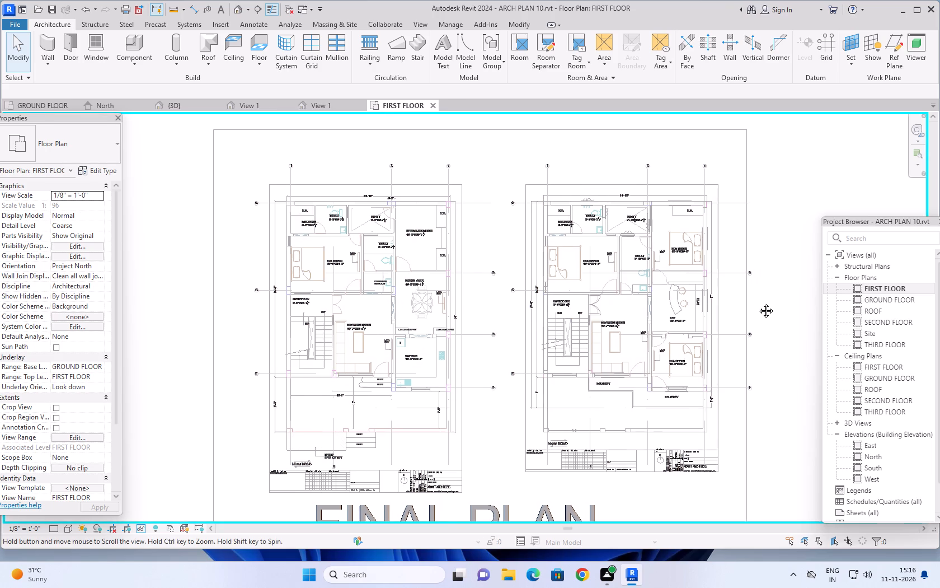
middle_drag(758, 302, 753, 314)
scroll(603, 239, up, 5)
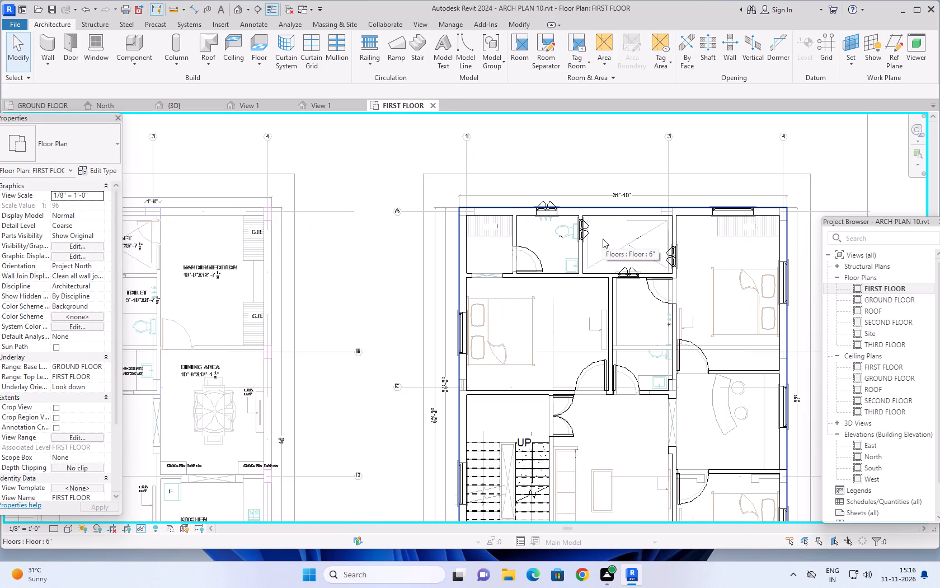
scroll(603, 239, up, 2)
scroll(607, 234, down, 2)
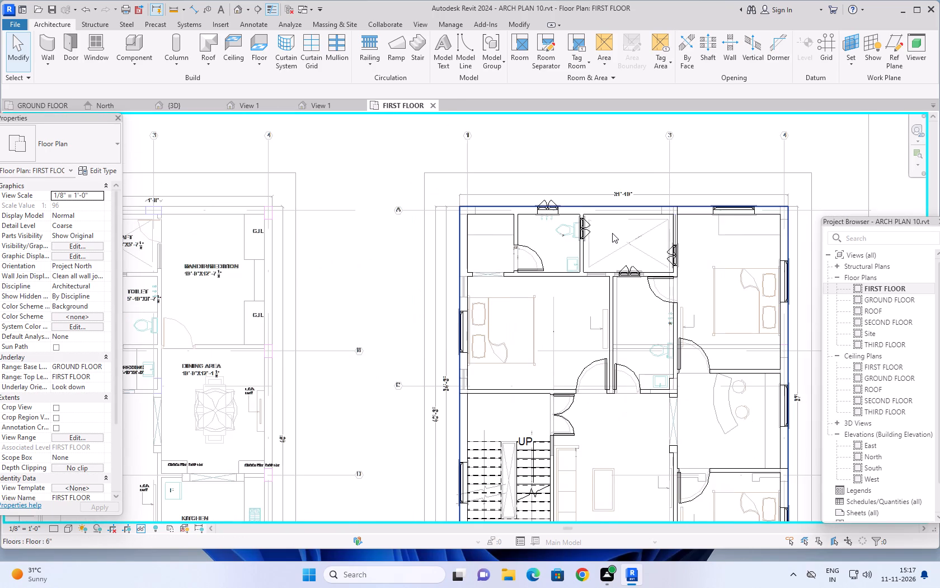
scroll(614, 233, down, 1)
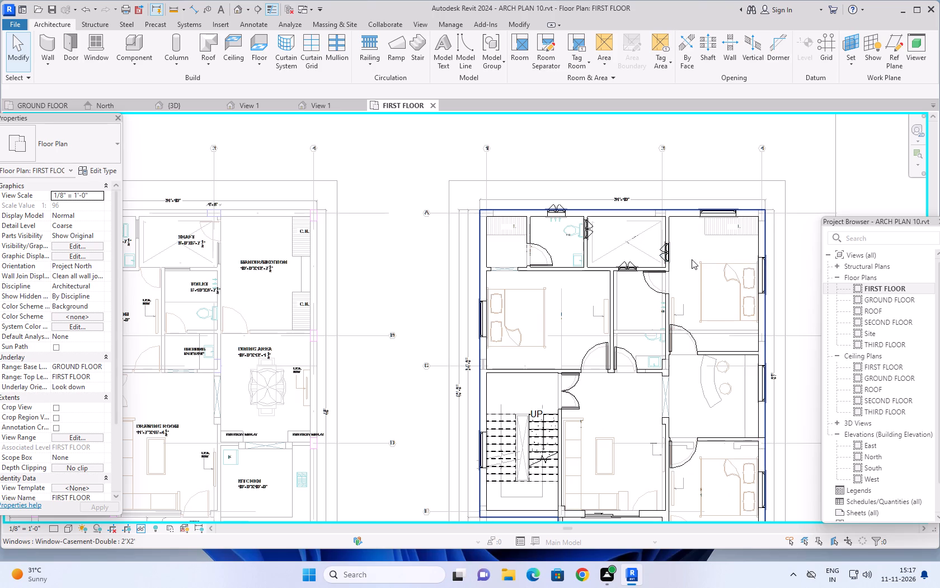
scroll(696, 262, down, 3)
scroll(770, 319, down, 1)
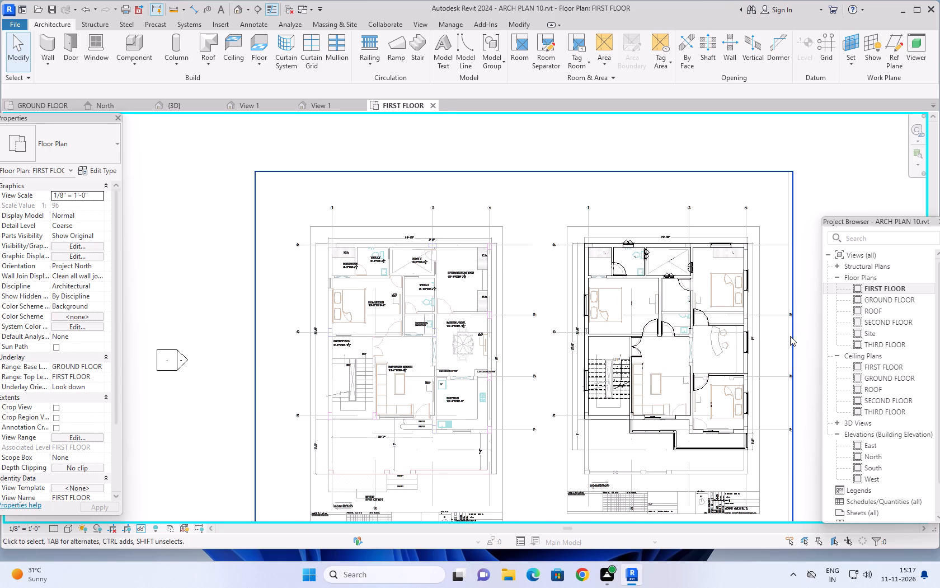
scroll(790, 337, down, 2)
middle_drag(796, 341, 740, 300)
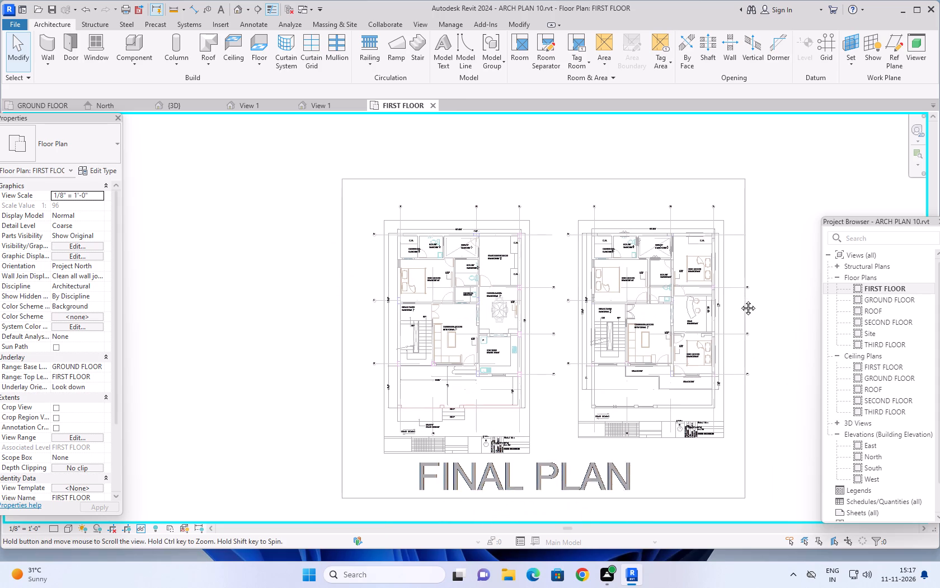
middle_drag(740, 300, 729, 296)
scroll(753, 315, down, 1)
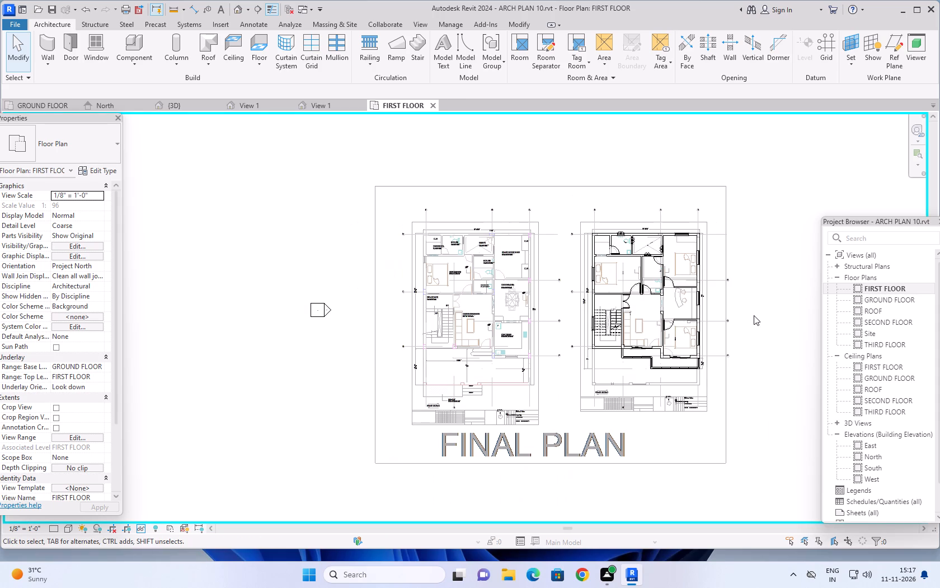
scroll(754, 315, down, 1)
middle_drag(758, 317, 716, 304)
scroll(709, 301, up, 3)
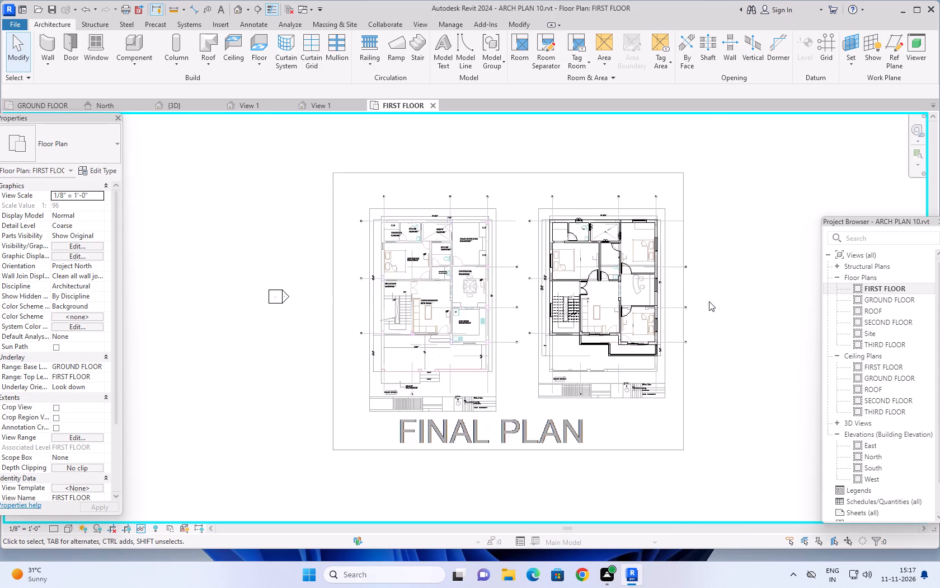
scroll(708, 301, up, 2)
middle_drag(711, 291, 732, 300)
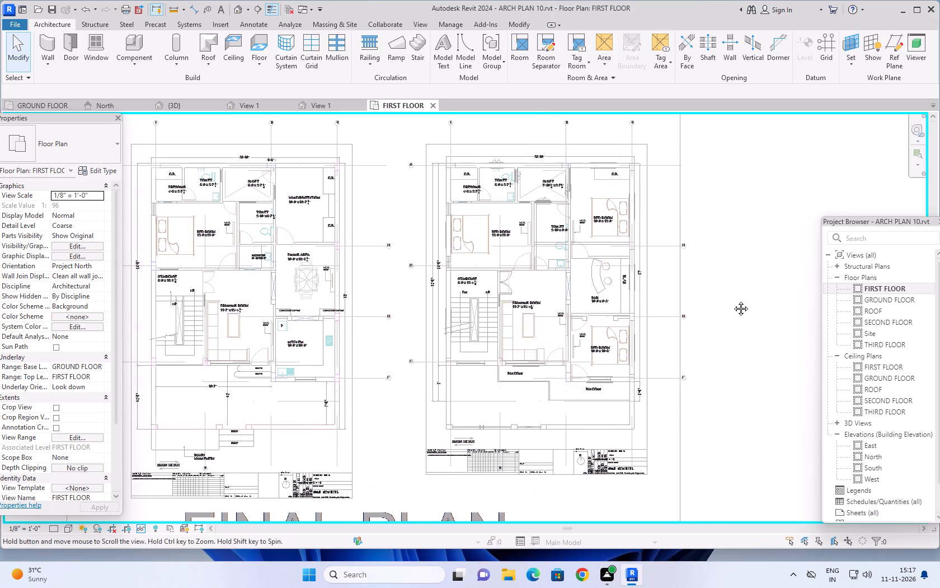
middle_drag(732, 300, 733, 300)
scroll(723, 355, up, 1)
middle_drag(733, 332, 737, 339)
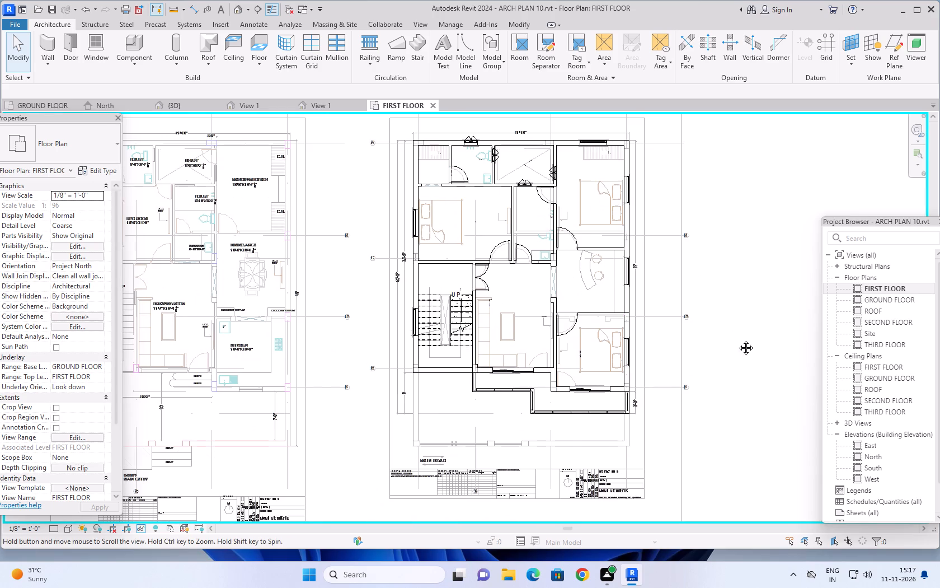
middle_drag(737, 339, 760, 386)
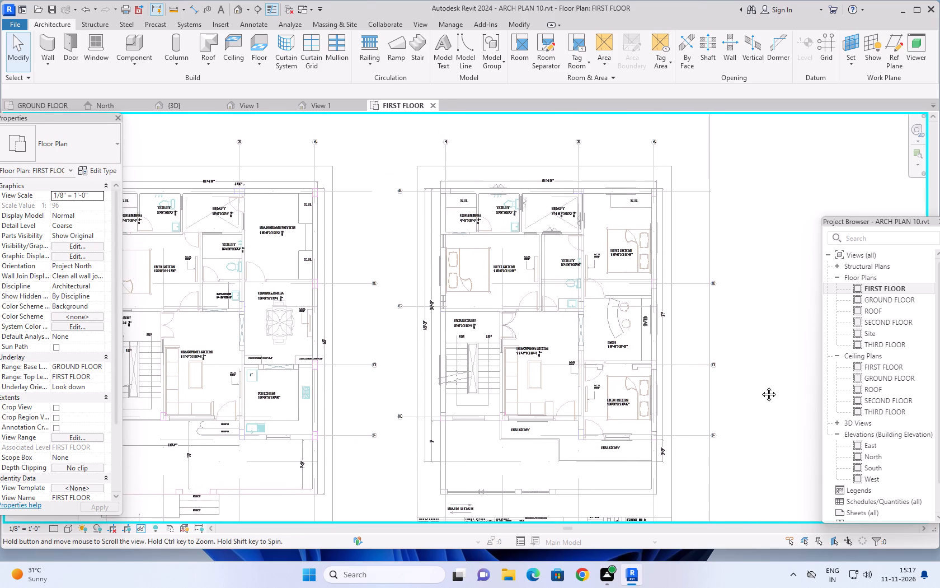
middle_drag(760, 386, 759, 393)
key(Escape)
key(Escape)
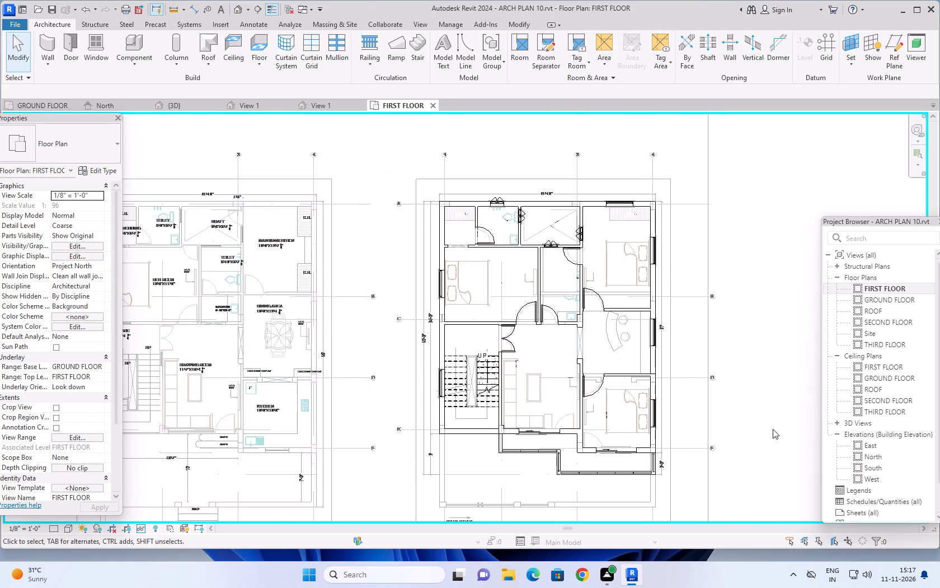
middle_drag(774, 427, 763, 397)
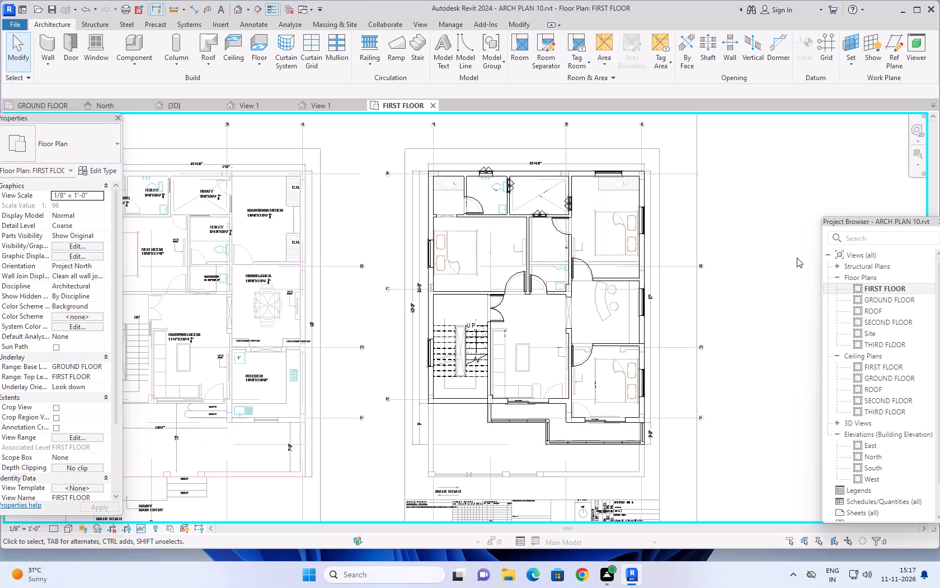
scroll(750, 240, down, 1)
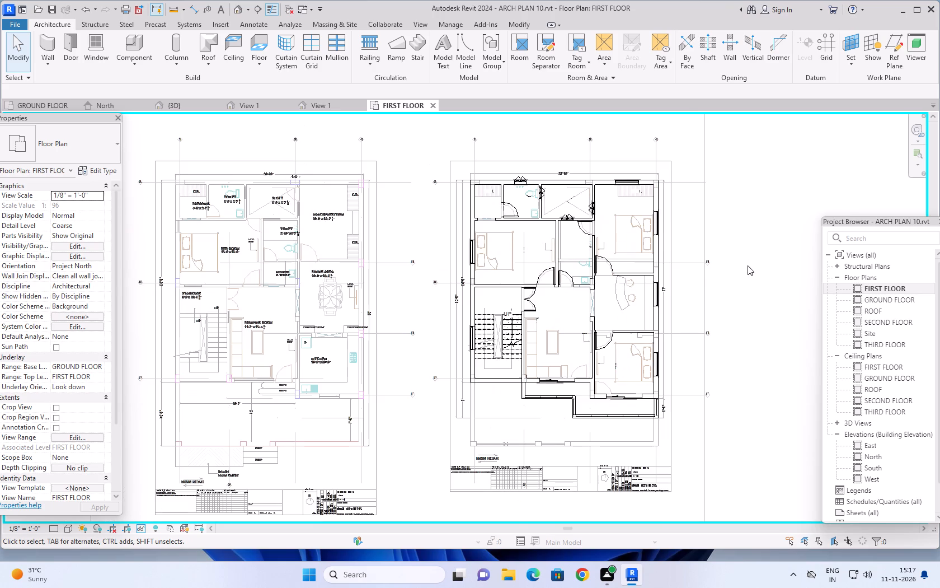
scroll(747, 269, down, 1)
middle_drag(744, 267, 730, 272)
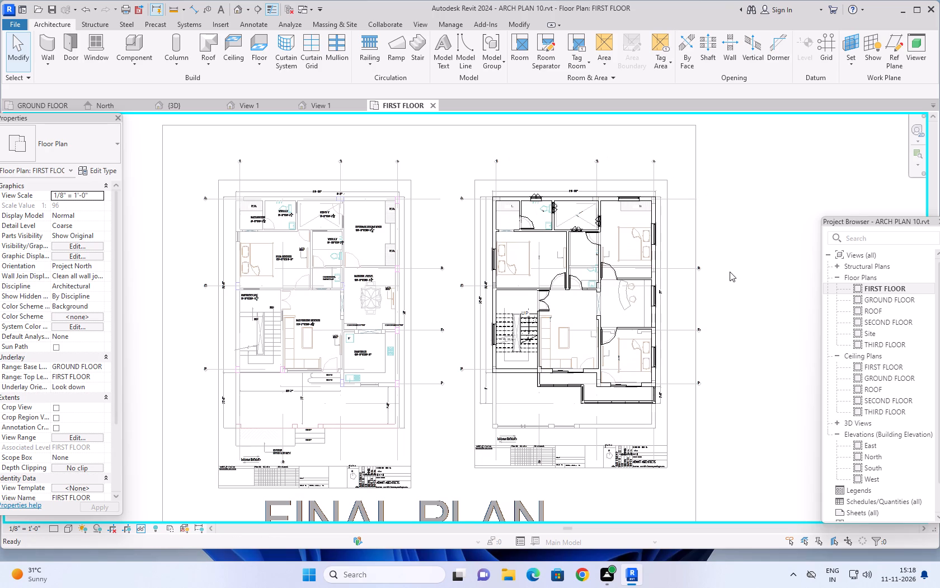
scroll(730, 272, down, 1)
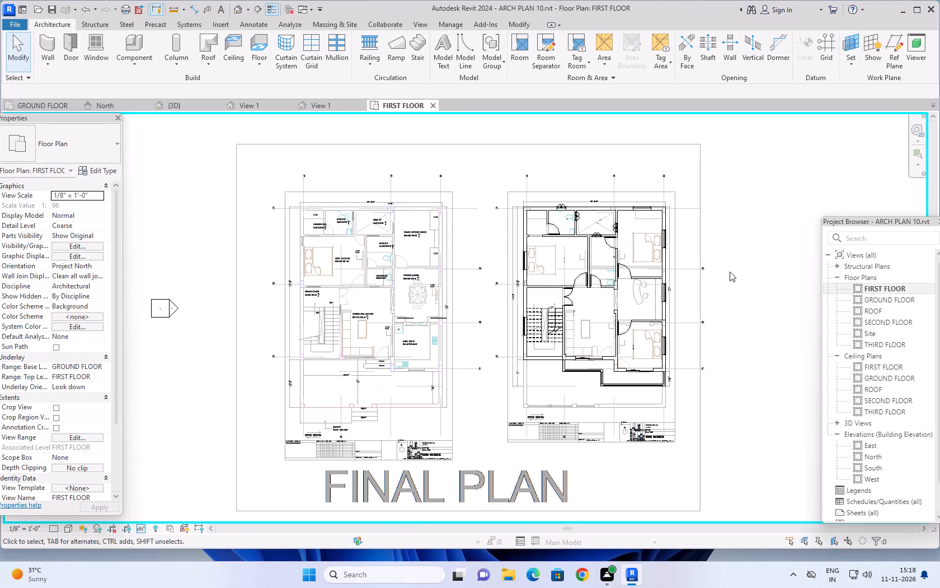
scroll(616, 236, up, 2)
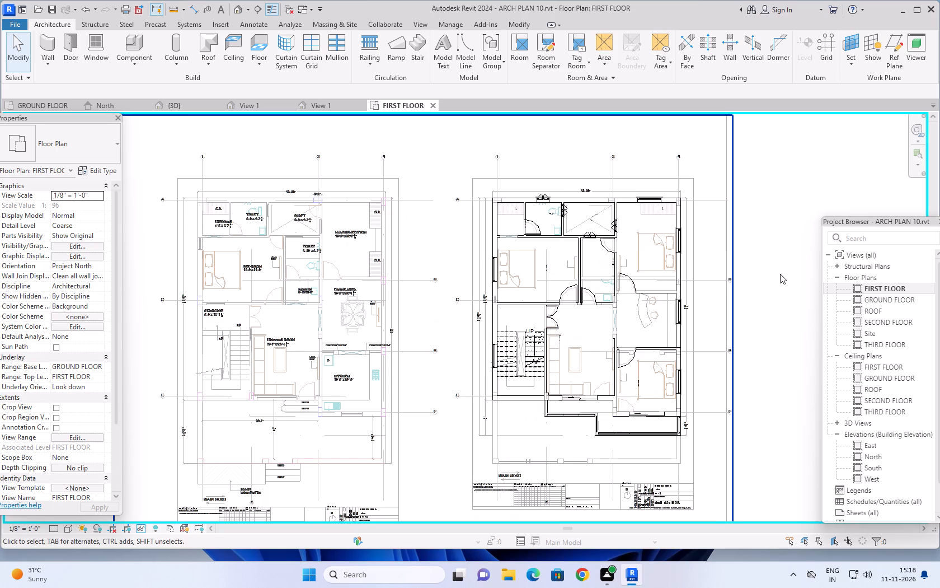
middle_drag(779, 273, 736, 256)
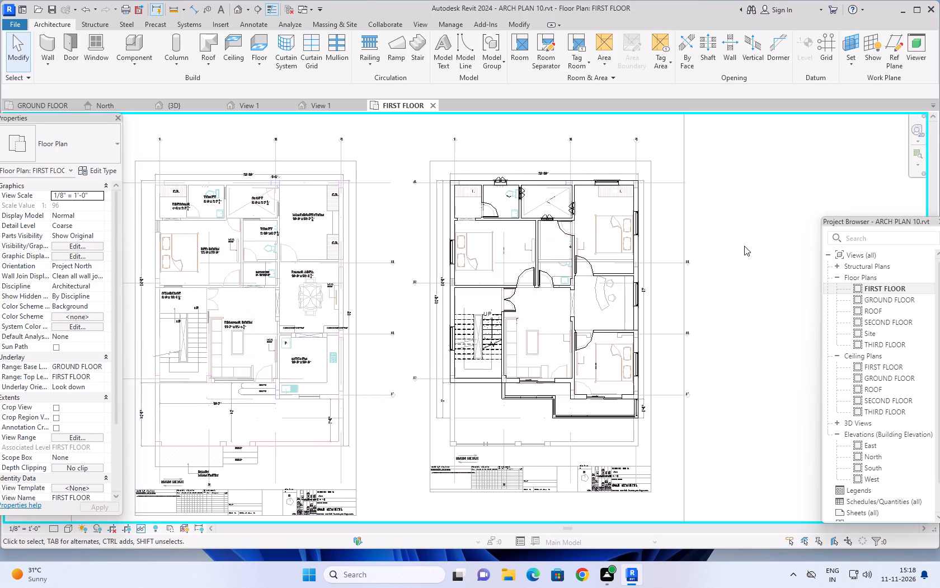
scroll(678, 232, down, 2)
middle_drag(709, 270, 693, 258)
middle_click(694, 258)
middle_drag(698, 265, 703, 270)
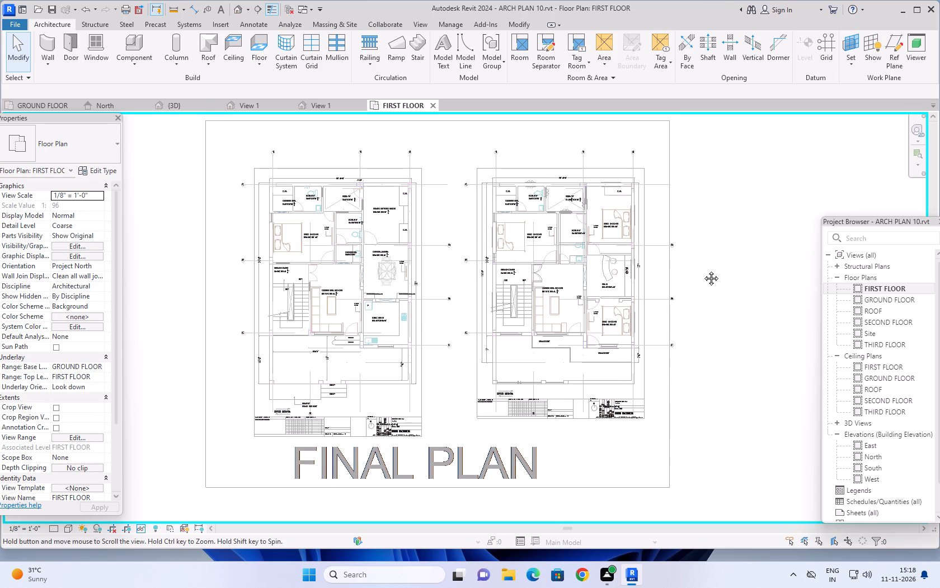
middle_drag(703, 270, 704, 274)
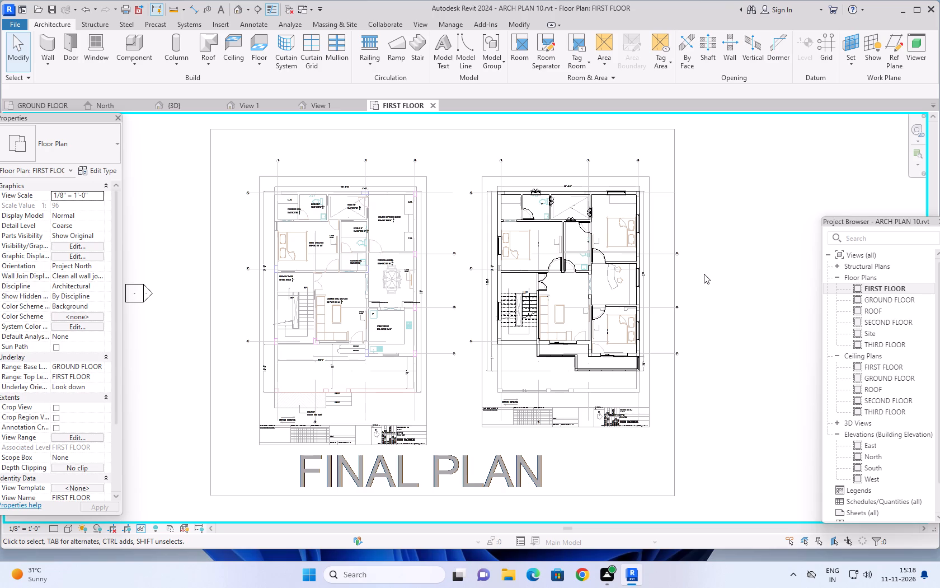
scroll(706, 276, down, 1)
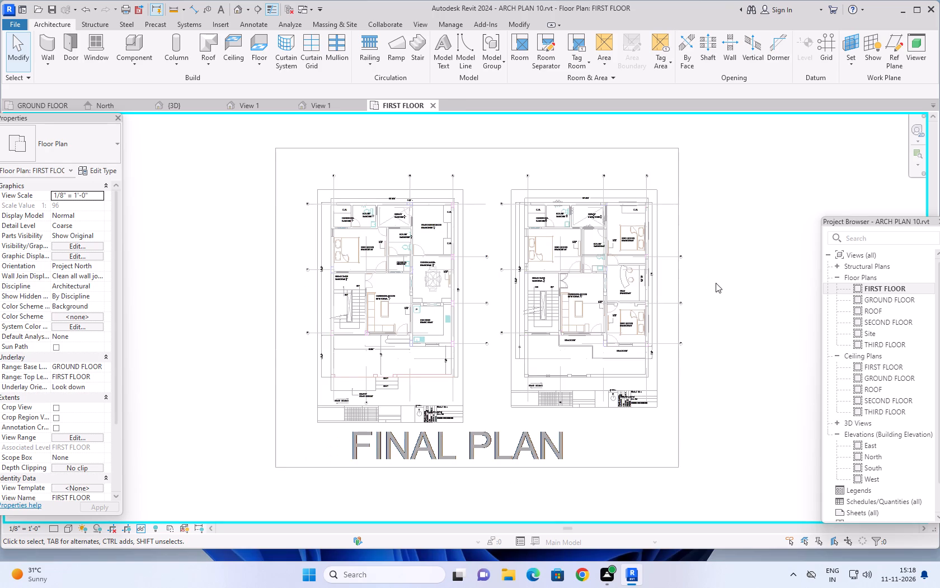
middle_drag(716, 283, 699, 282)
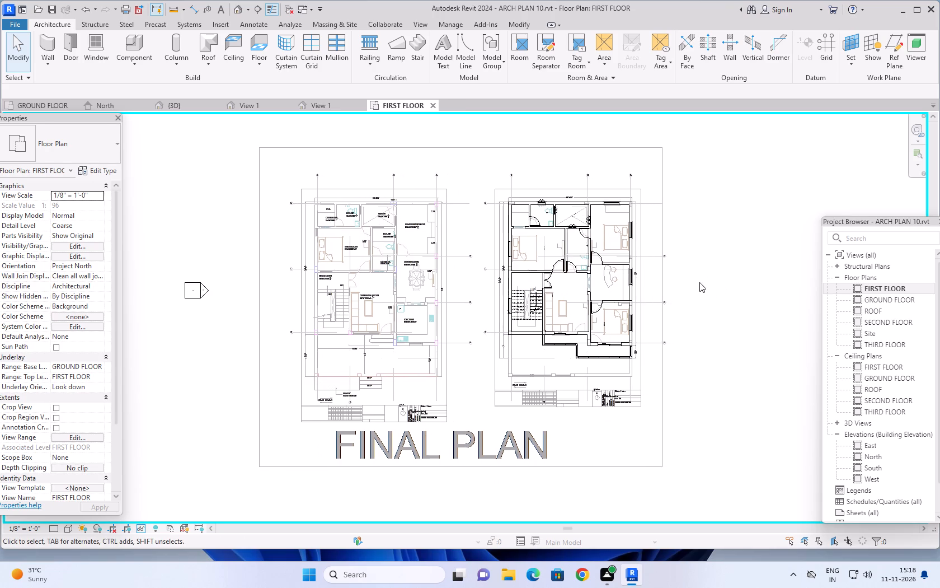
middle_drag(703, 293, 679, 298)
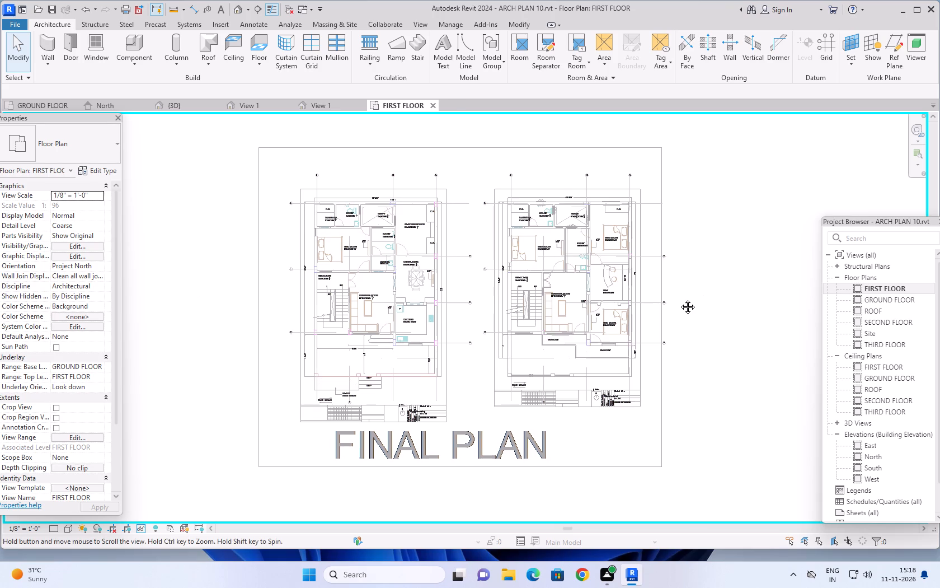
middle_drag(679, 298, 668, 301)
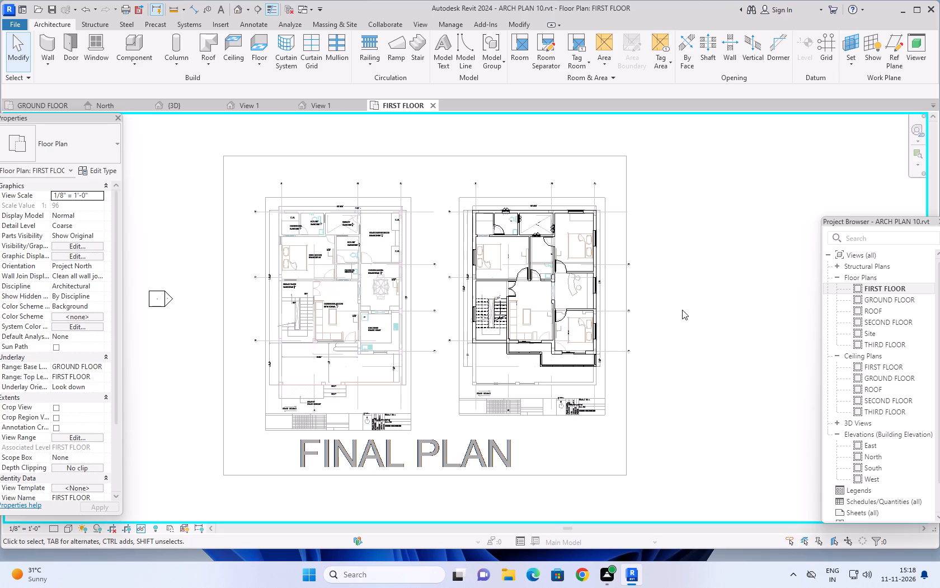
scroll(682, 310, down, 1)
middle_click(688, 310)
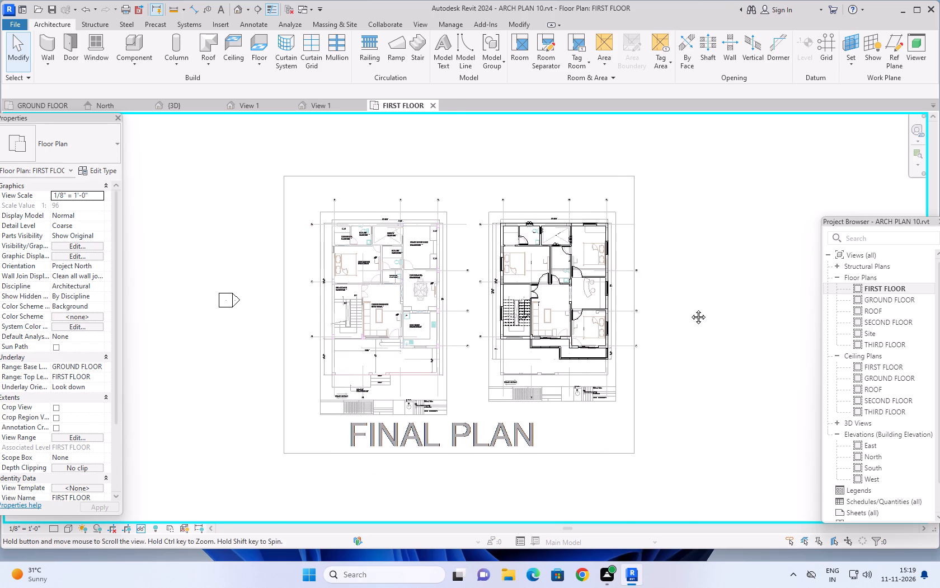
Examine the first floor's front balcony and sliding doors against the imported plan, and the whole FINAL PLAN sheet.
scroll(614, 355, up, 6)
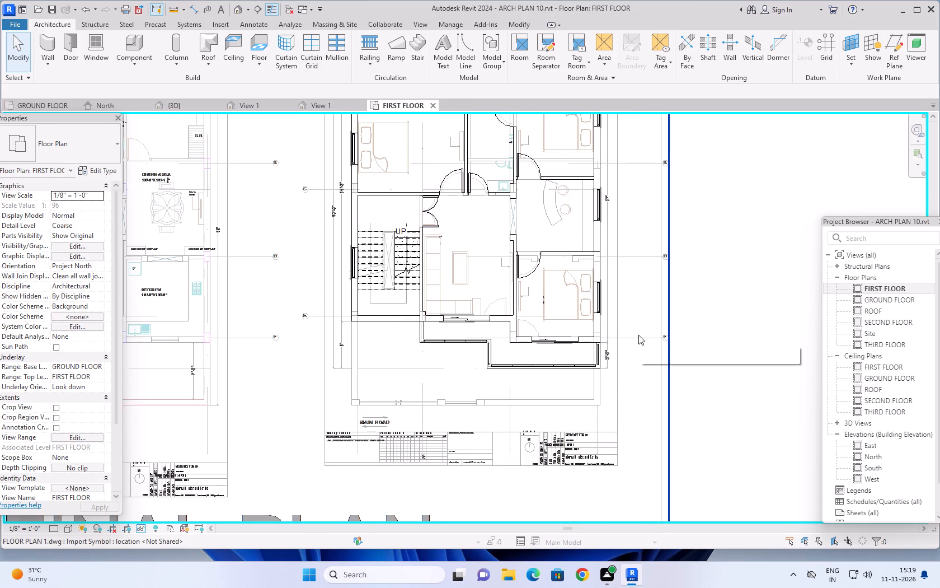
scroll(624, 362, up, 5)
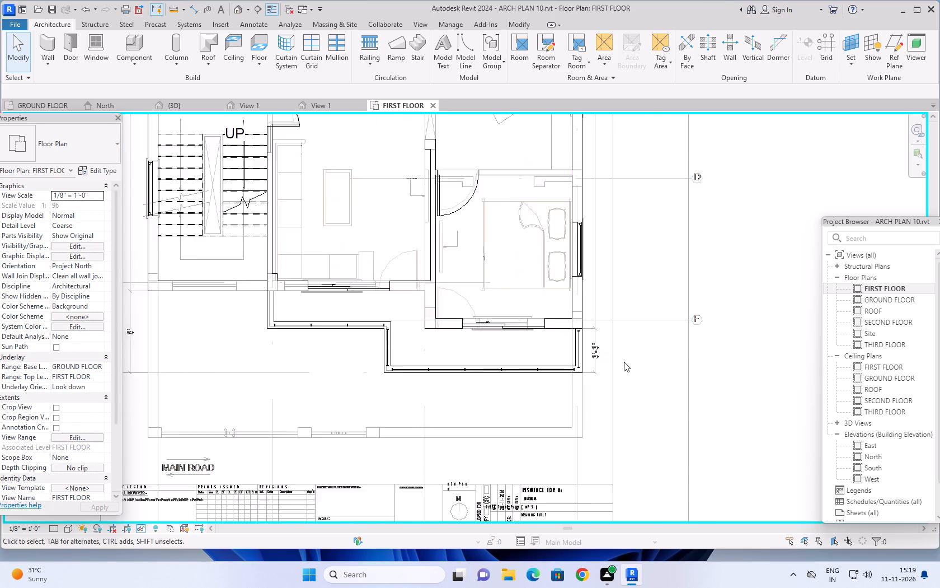
scroll(631, 350, down, 8)
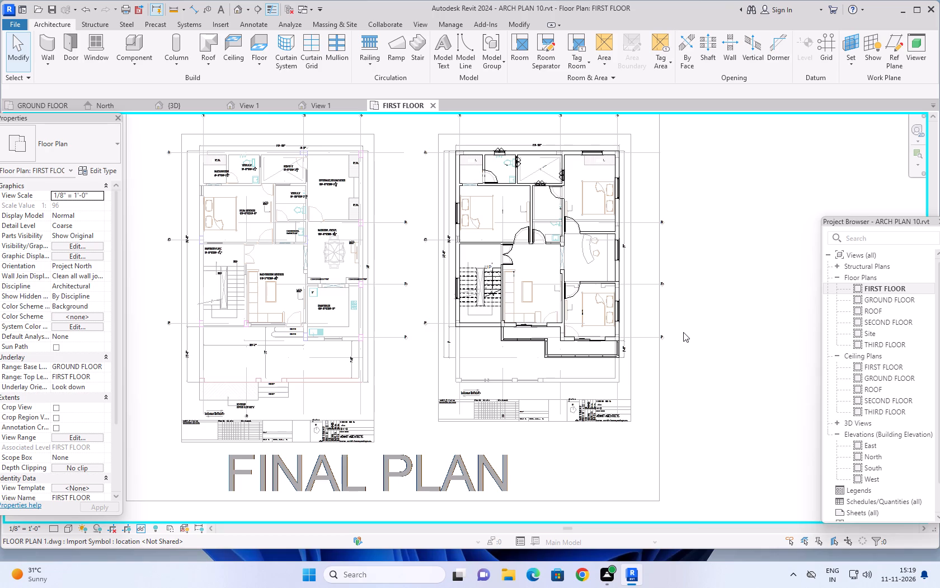
key(Escape)
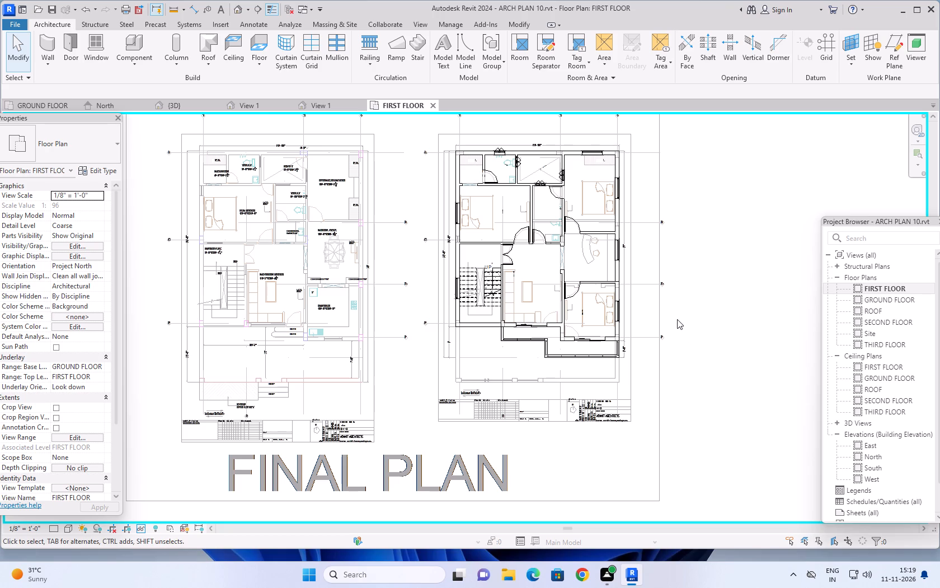
key(Escape)
scroll(698, 330, down, 4)
middle_drag(728, 329, 723, 327)
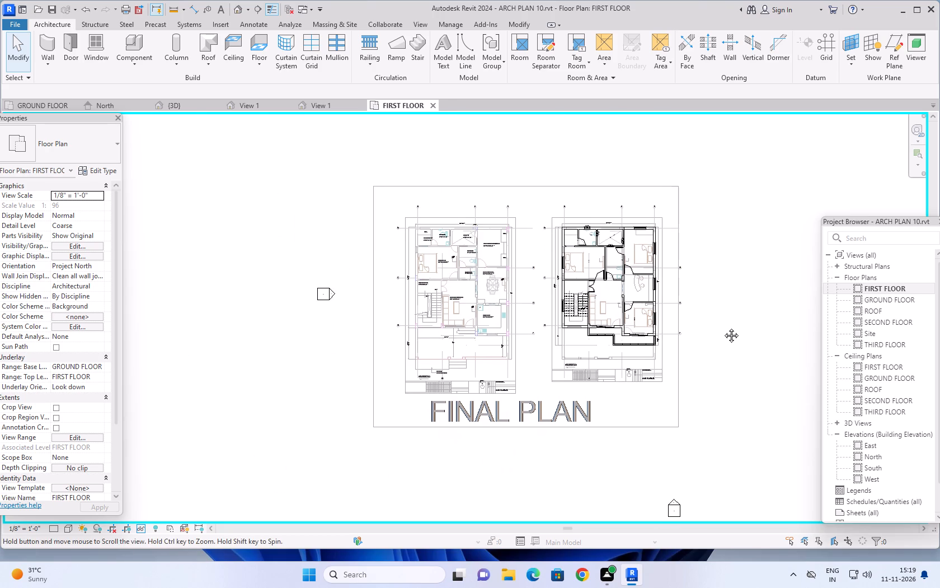
middle_drag(723, 327, 720, 326)
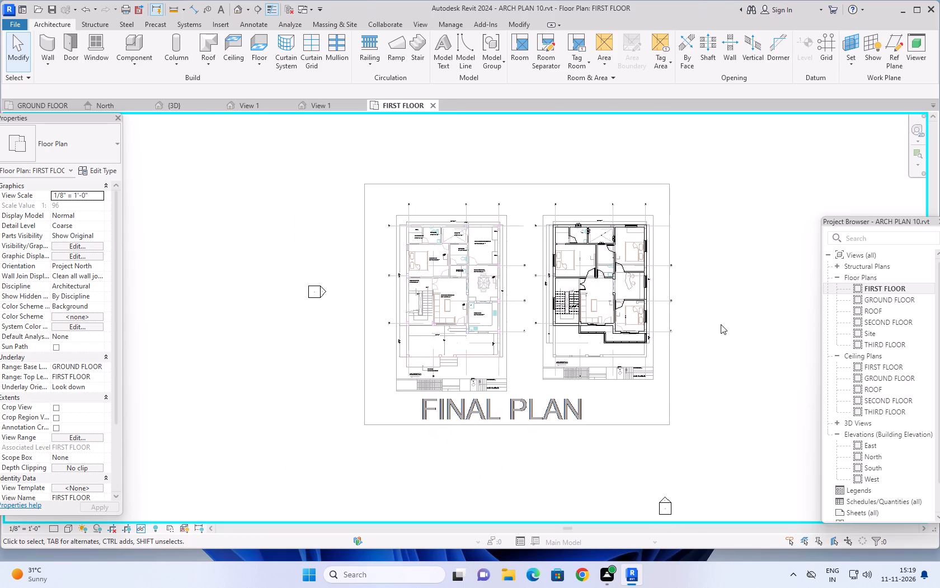
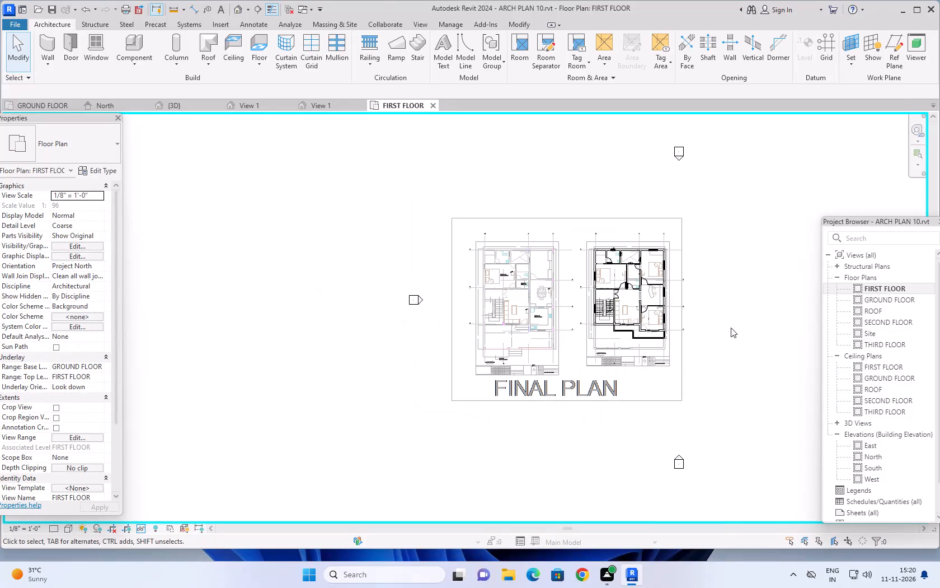
Examine the modelled first floor against both floor layouts on the imported FINAL PLAN sheet.
key(Escape)
middle_drag(731, 328, 687, 333)
scroll(643, 344, up, 4)
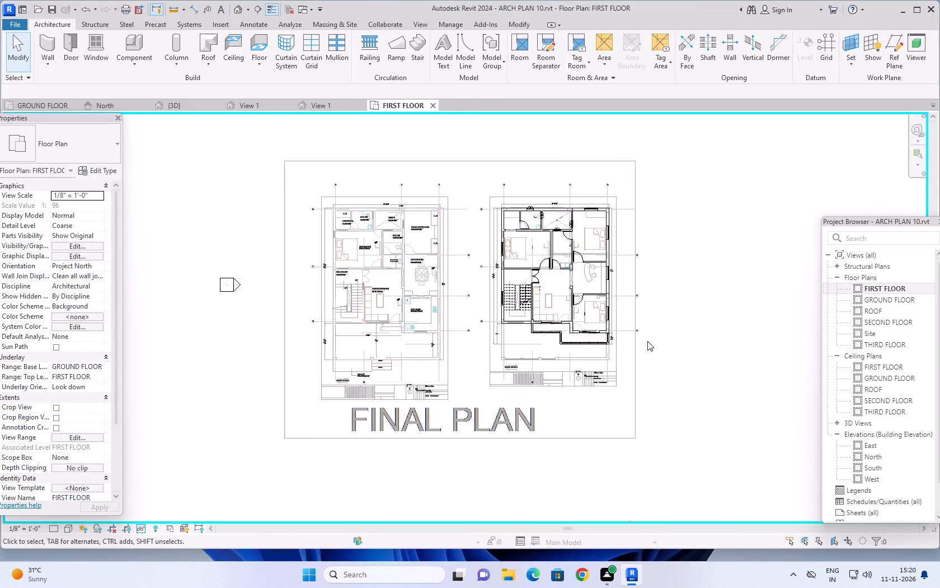
middle_drag(683, 320, 711, 335)
scroll(711, 335, up, 1)
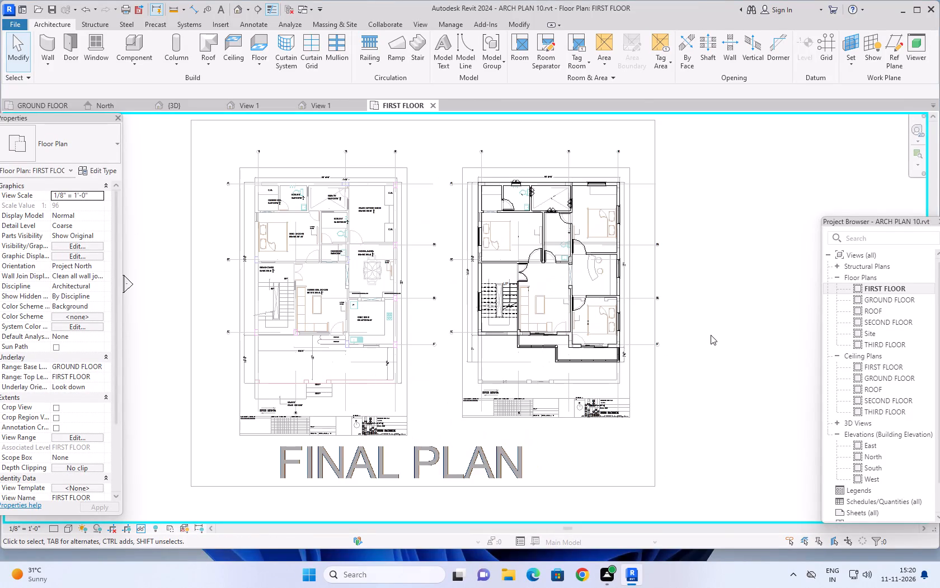
key(Escape)
key(Escape)
key(Escape)
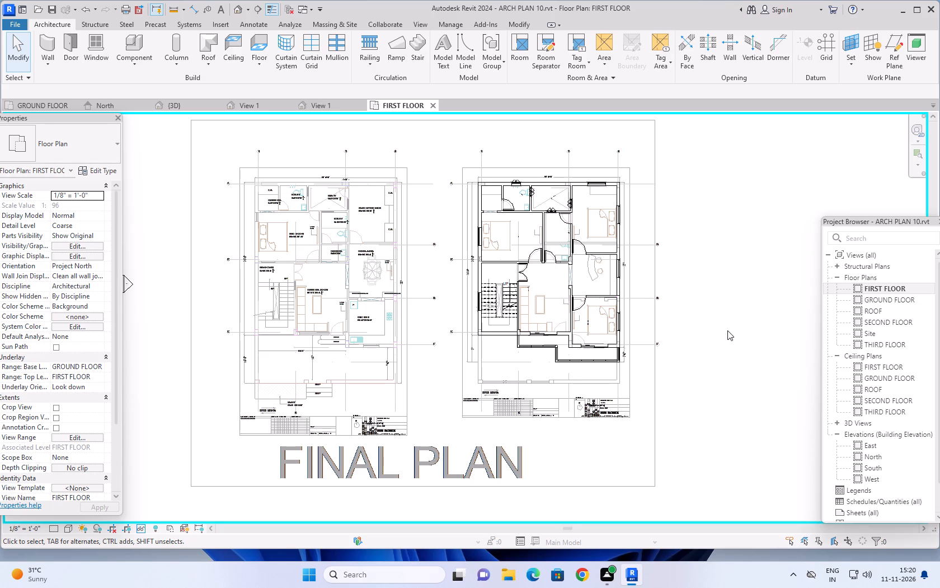
middle_drag(713, 307, 739, 317)
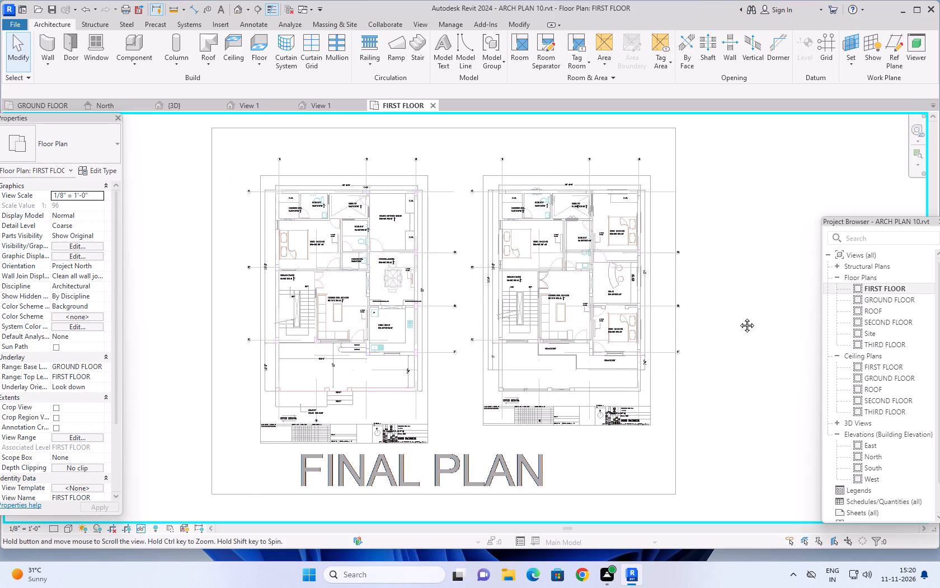
middle_drag(739, 317, 738, 317)
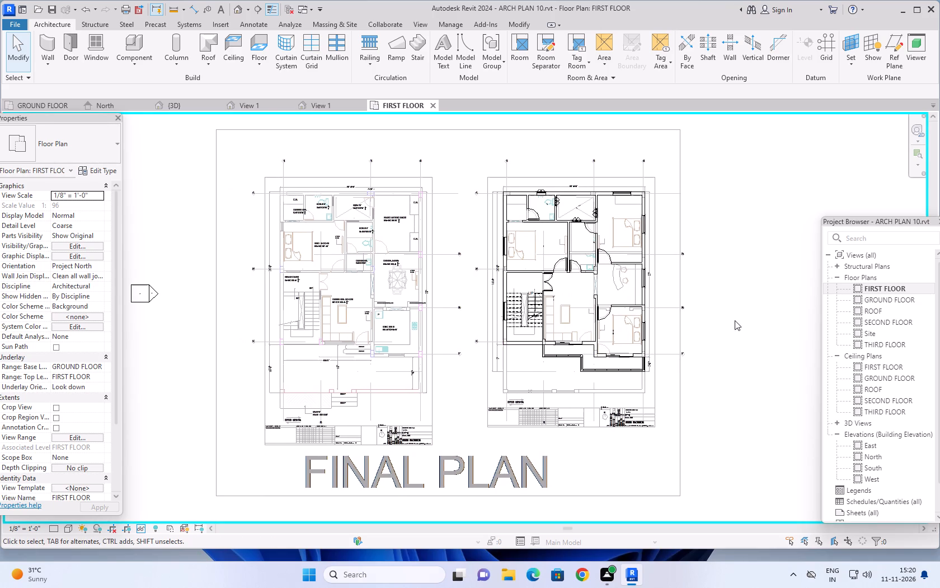
scroll(722, 309, down, 1)
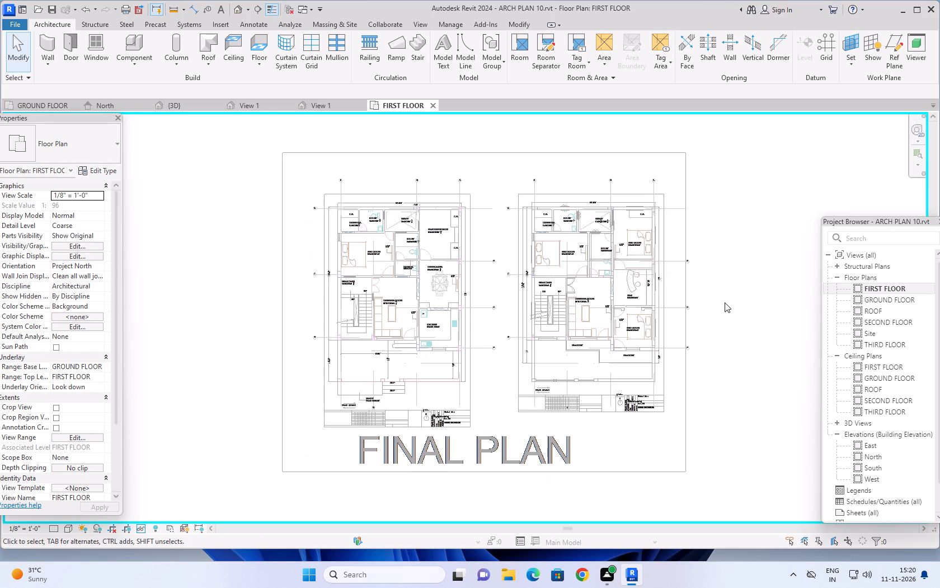
middle_drag(726, 301, 736, 309)
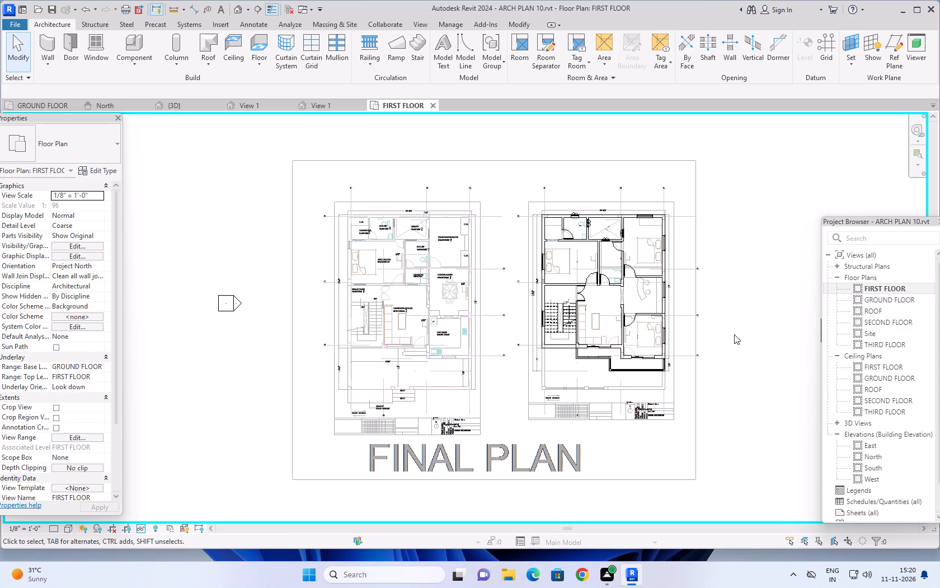
scroll(737, 346, down, 1)
middle_drag(740, 366, 740, 365)
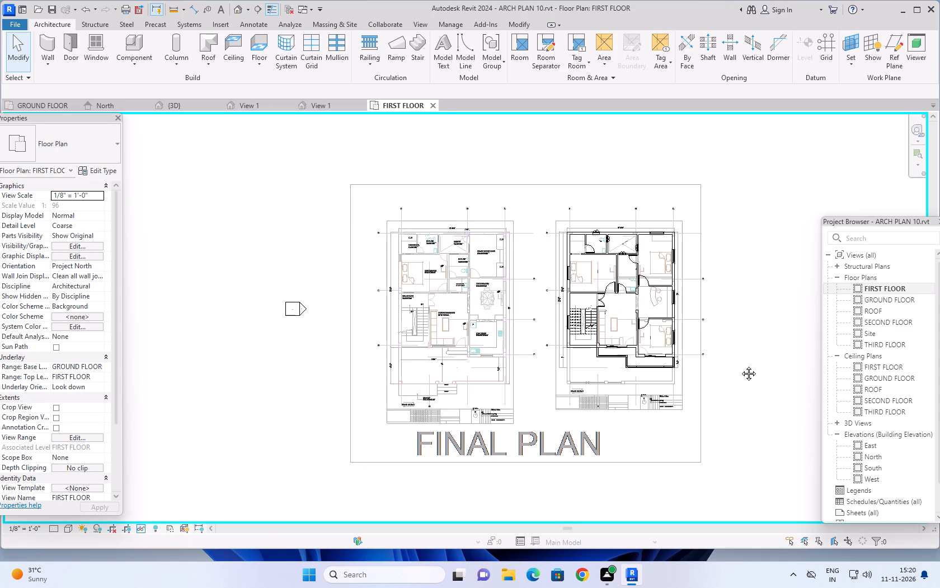
middle_drag(740, 365, 743, 357)
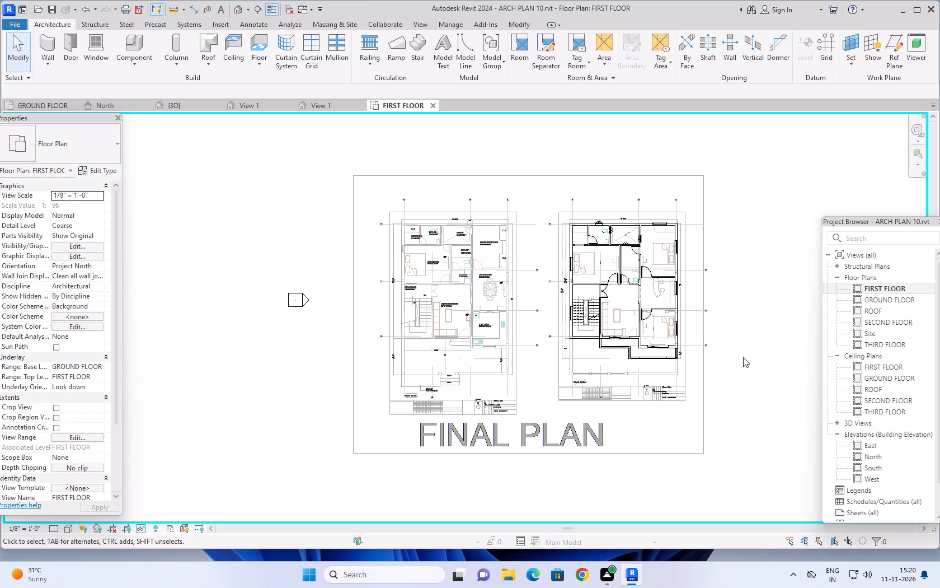
middle_drag(756, 337, 750, 348)
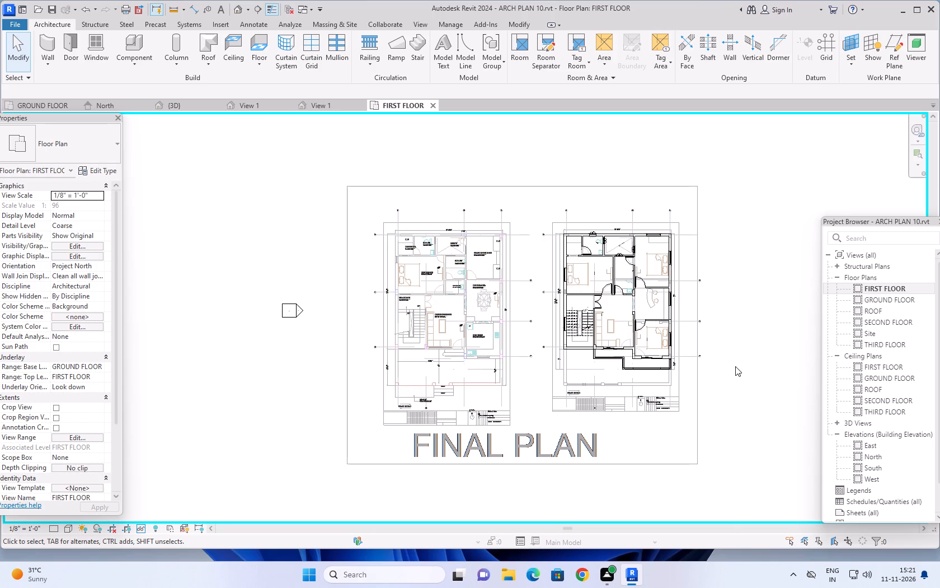
scroll(735, 366, down, 1)
middle_drag(742, 372, 723, 363)
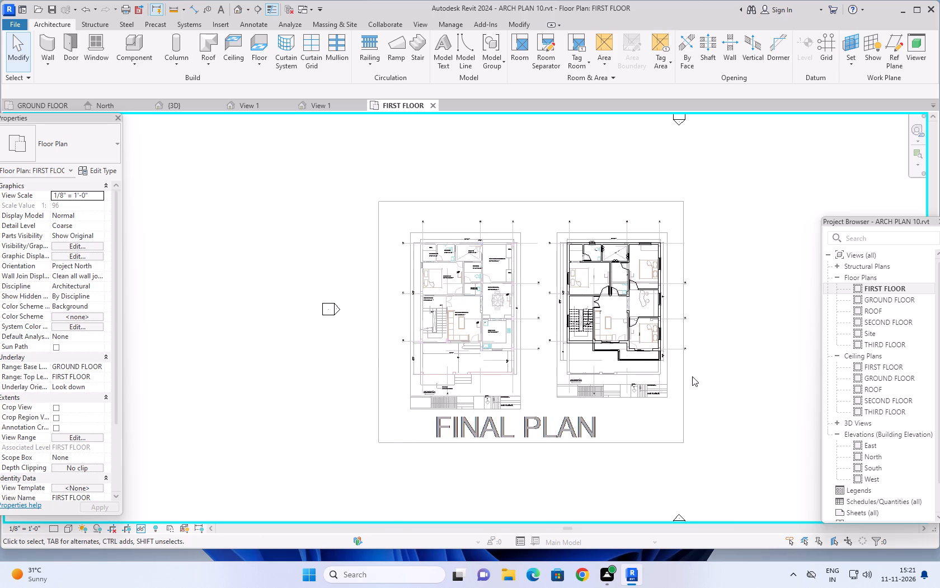
scroll(689, 377, up, 4)
middle_drag(713, 358, 717, 376)
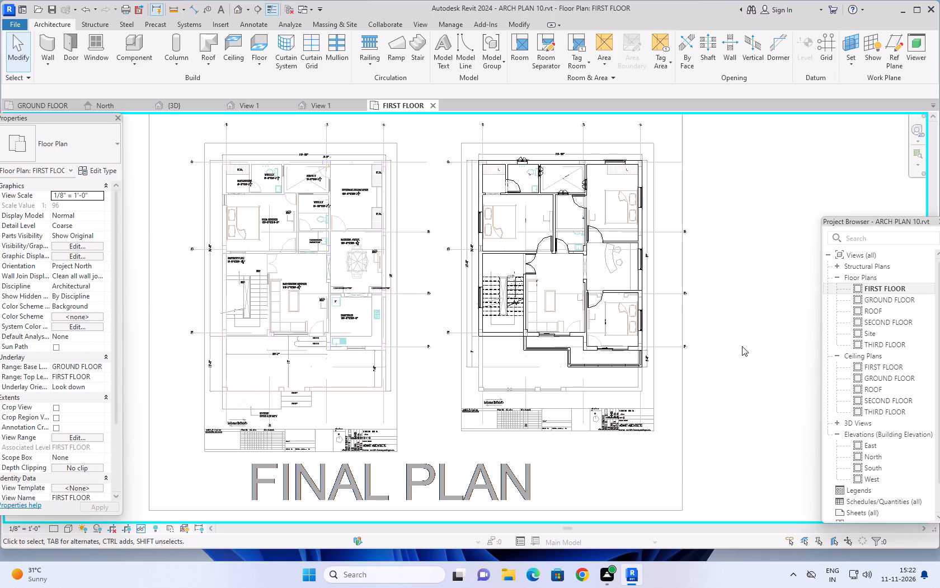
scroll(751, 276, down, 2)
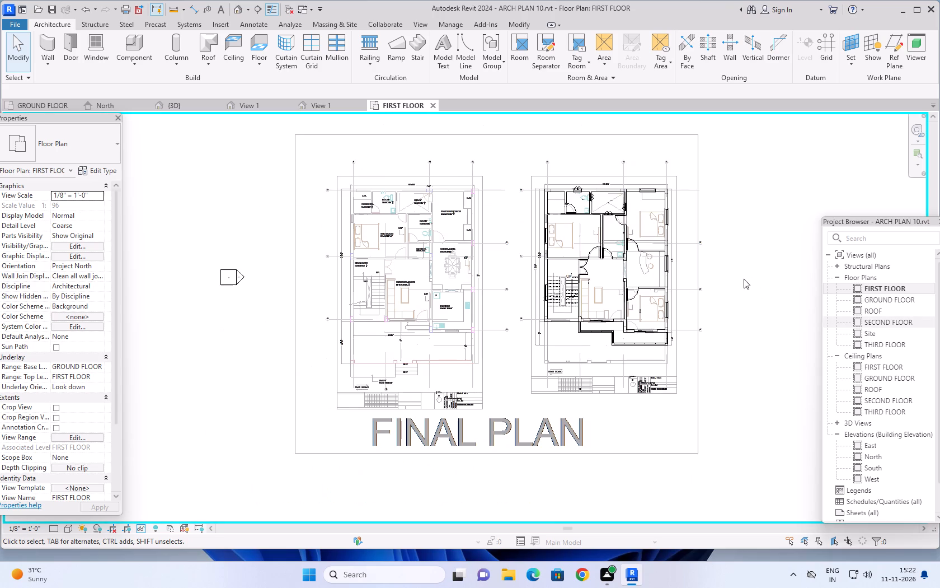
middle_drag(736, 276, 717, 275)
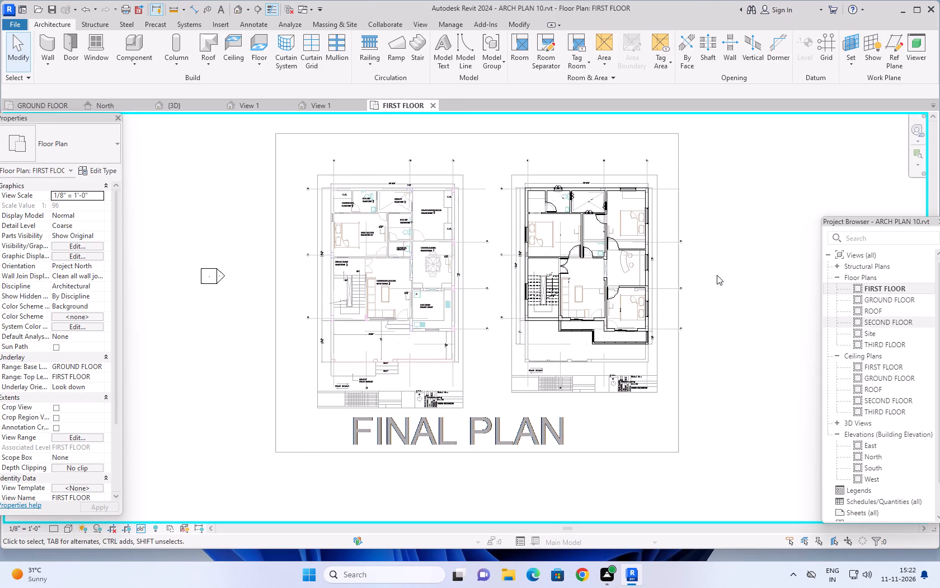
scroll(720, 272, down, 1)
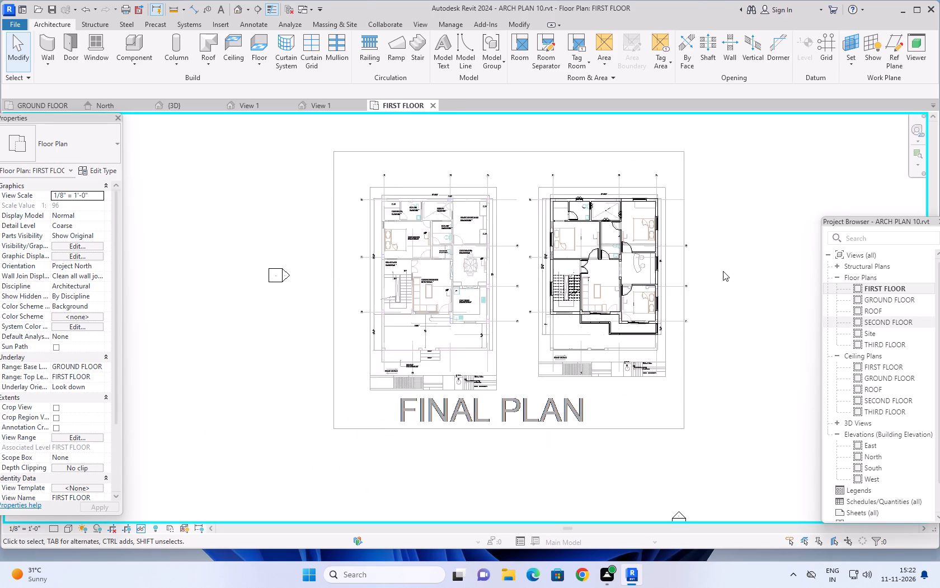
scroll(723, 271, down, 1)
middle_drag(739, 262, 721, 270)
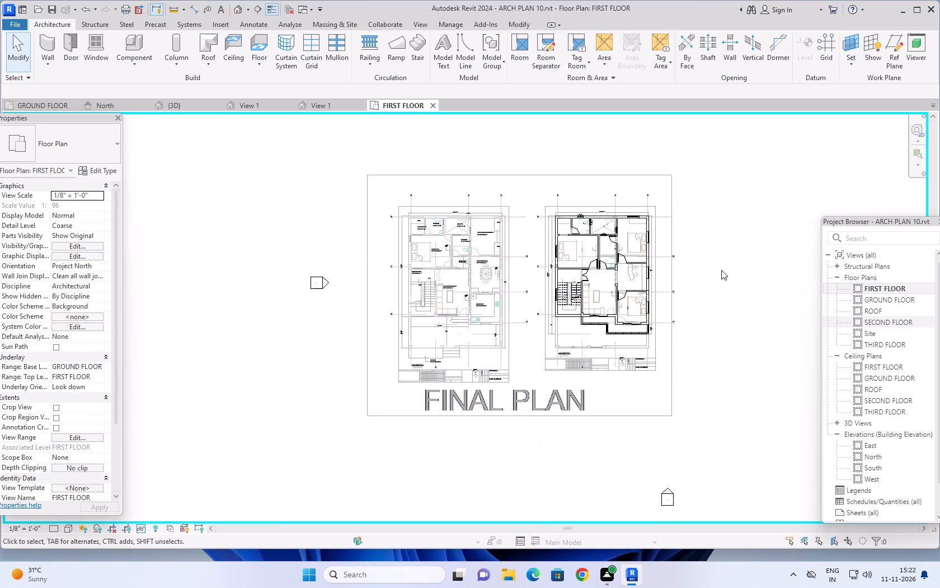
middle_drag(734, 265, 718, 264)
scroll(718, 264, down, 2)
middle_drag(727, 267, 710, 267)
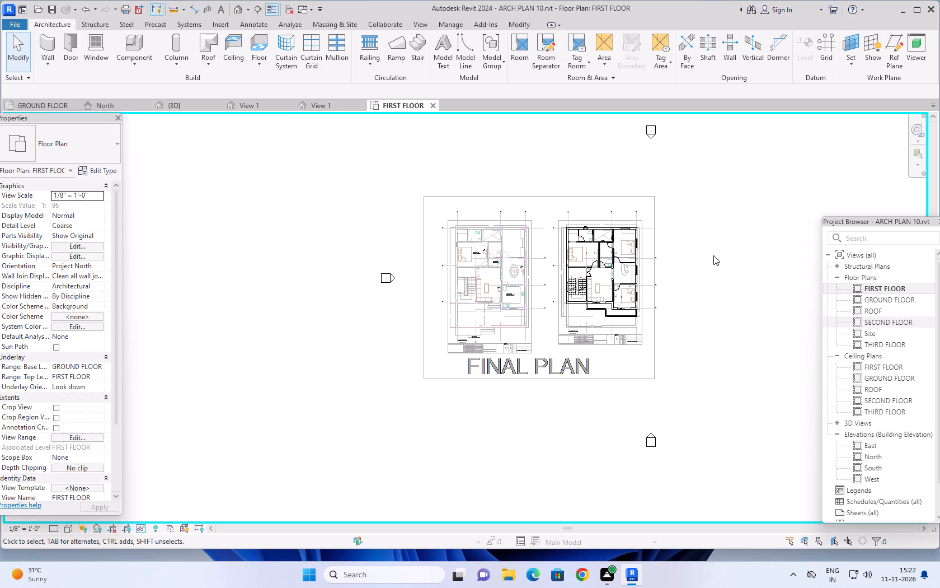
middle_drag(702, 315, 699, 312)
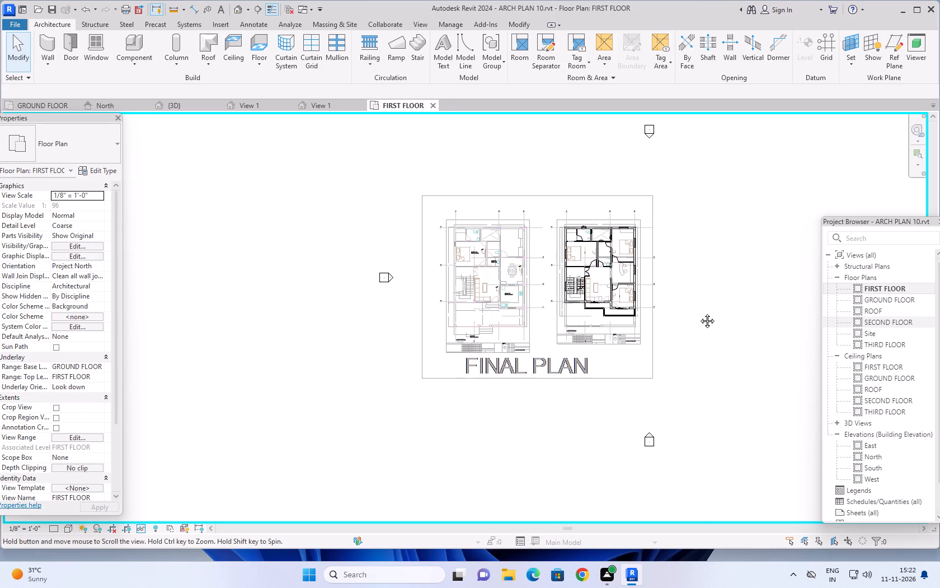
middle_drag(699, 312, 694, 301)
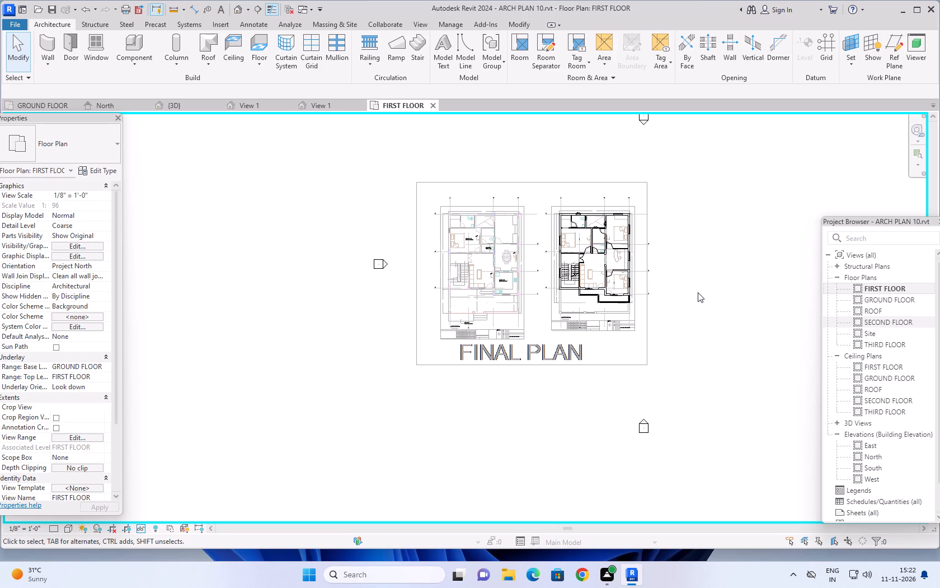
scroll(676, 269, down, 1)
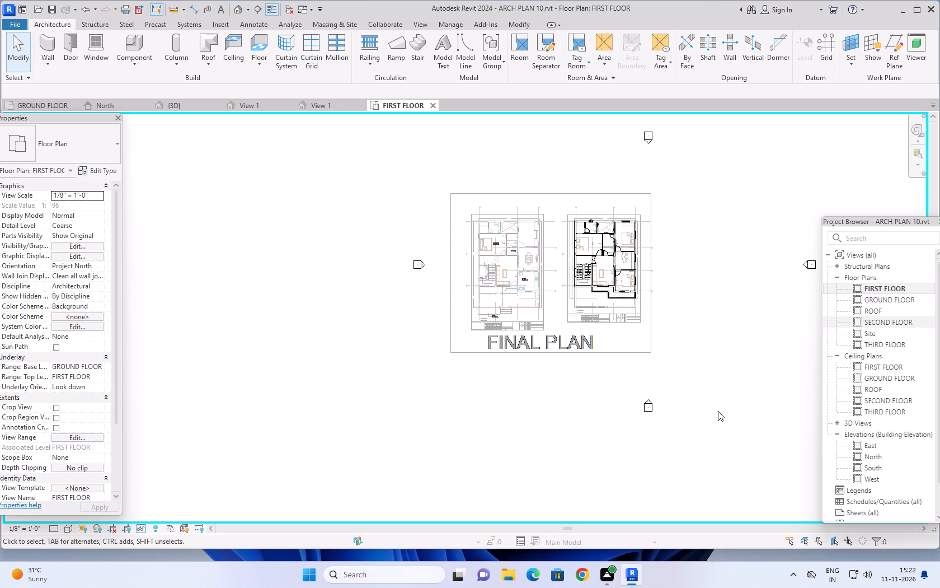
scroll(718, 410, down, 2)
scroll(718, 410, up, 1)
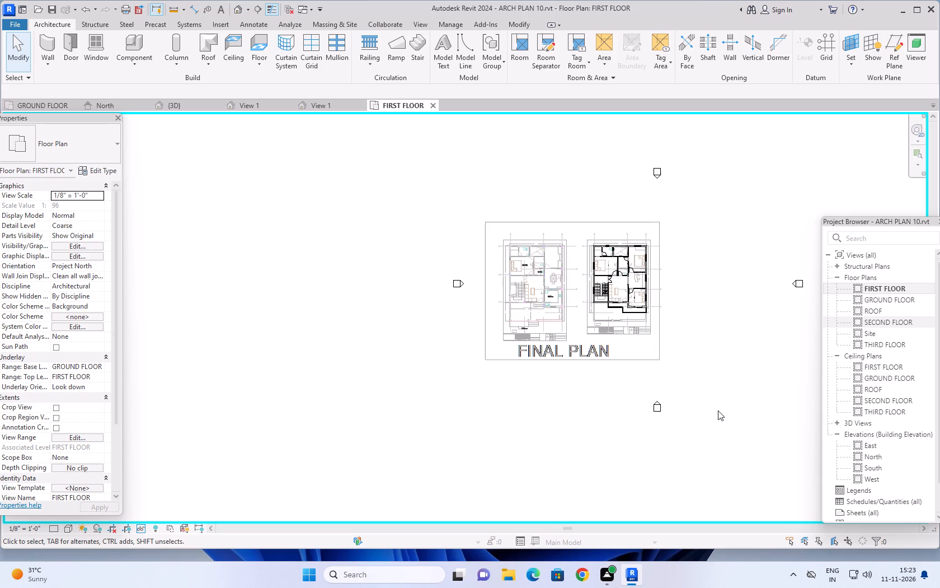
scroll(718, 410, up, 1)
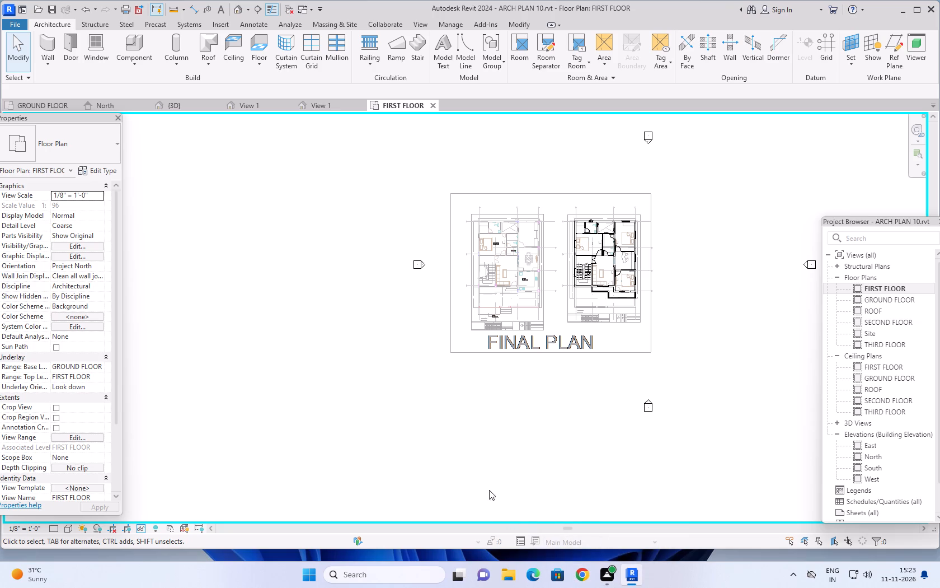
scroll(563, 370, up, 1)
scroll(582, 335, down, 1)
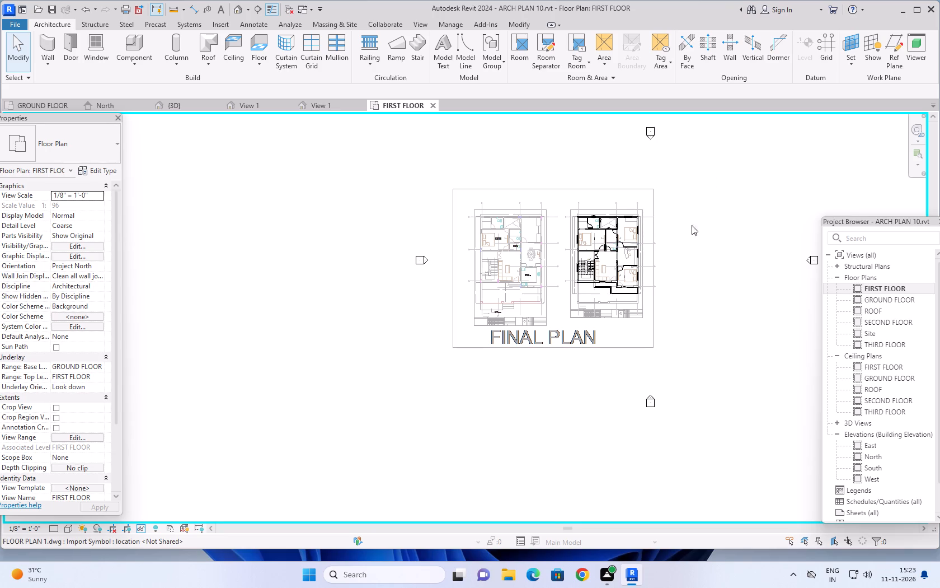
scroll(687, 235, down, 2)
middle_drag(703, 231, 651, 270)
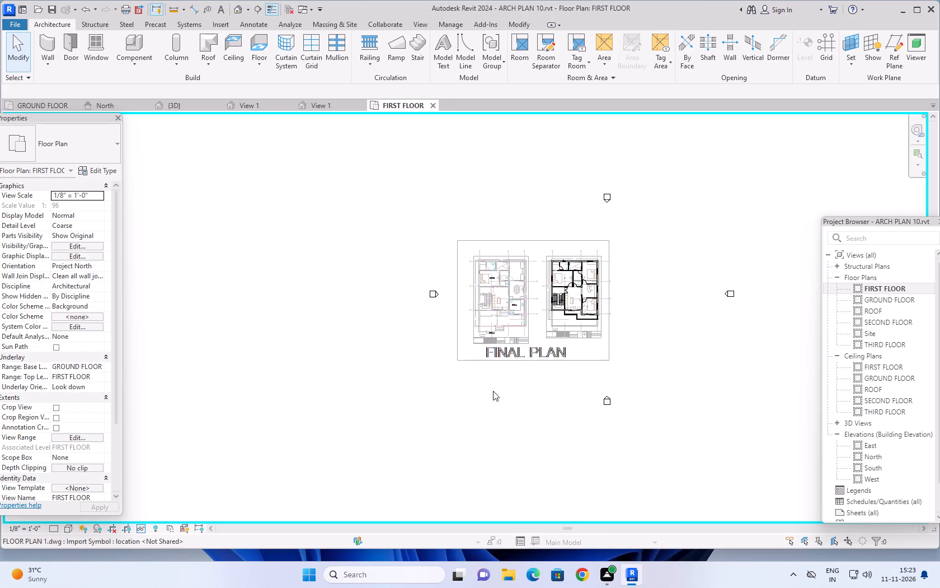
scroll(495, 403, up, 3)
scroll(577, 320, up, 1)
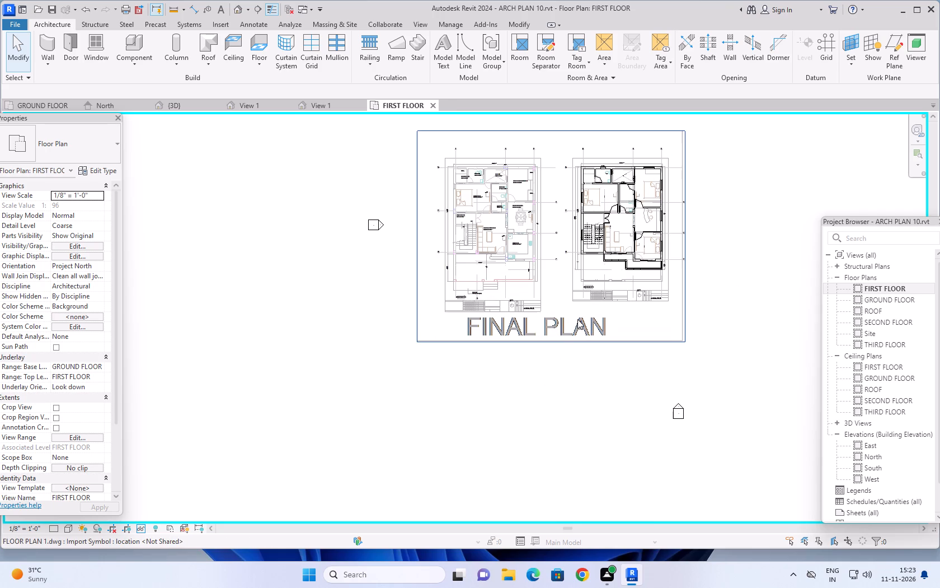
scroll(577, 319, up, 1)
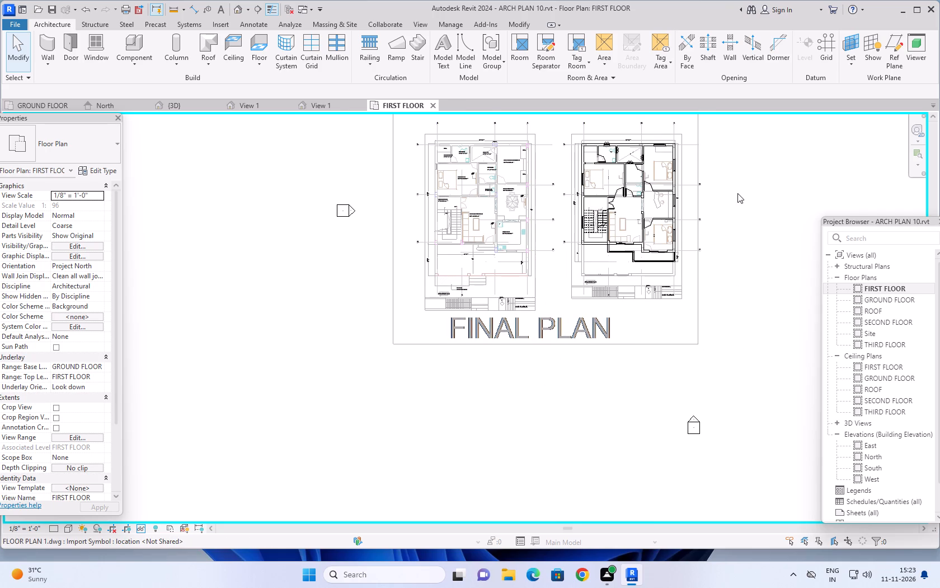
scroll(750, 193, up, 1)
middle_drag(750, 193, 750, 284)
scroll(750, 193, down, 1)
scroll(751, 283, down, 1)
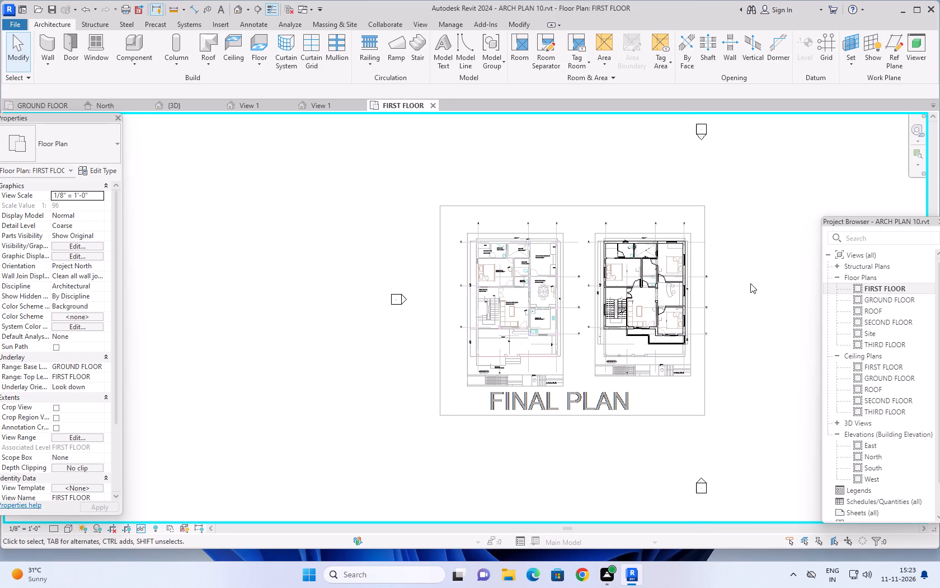
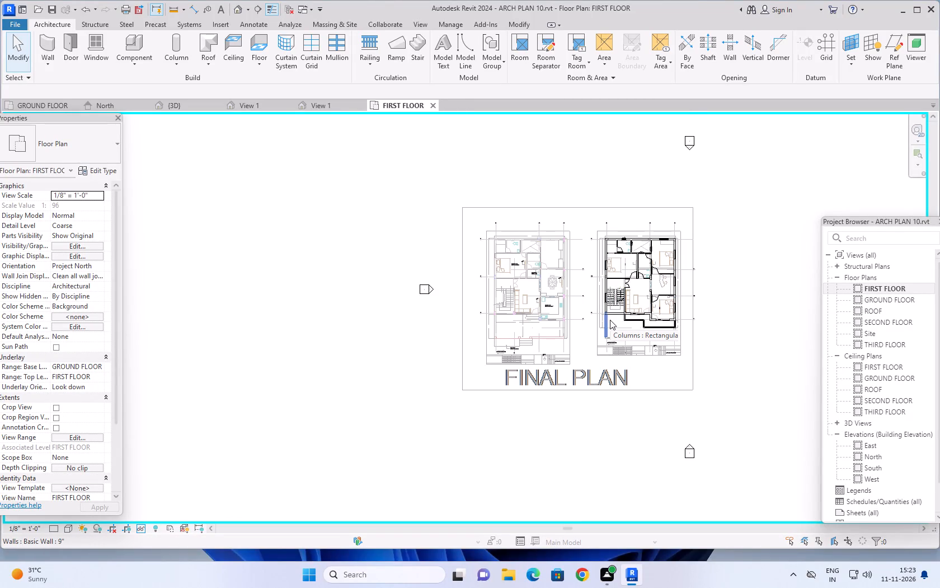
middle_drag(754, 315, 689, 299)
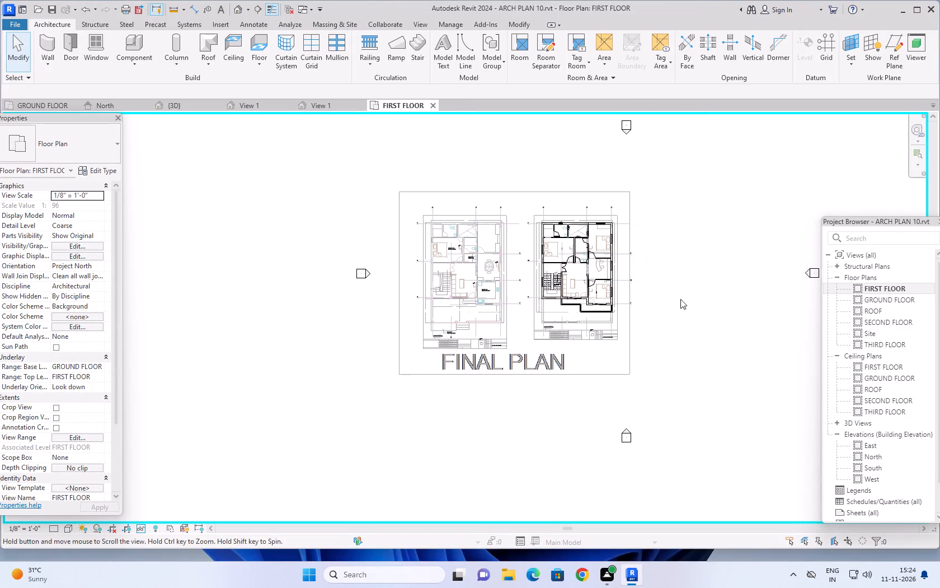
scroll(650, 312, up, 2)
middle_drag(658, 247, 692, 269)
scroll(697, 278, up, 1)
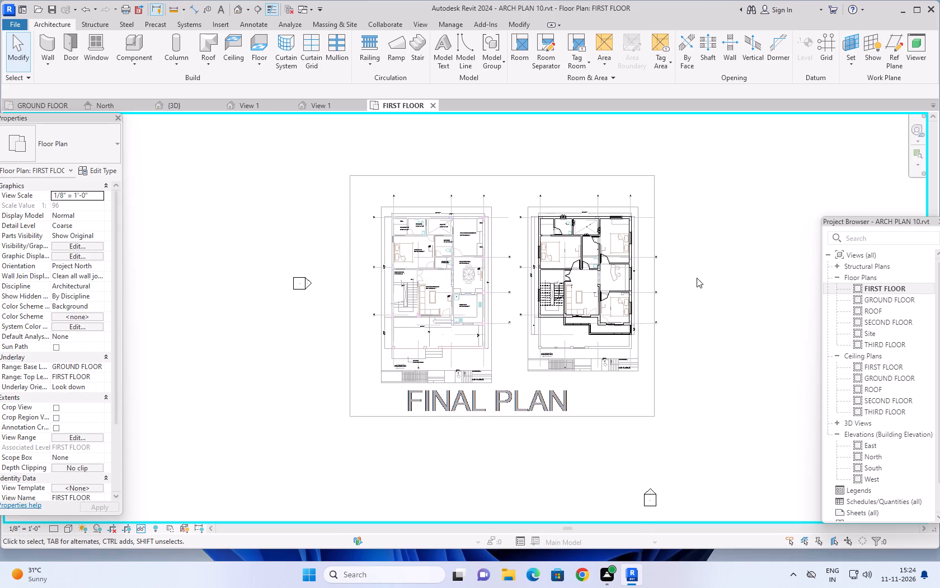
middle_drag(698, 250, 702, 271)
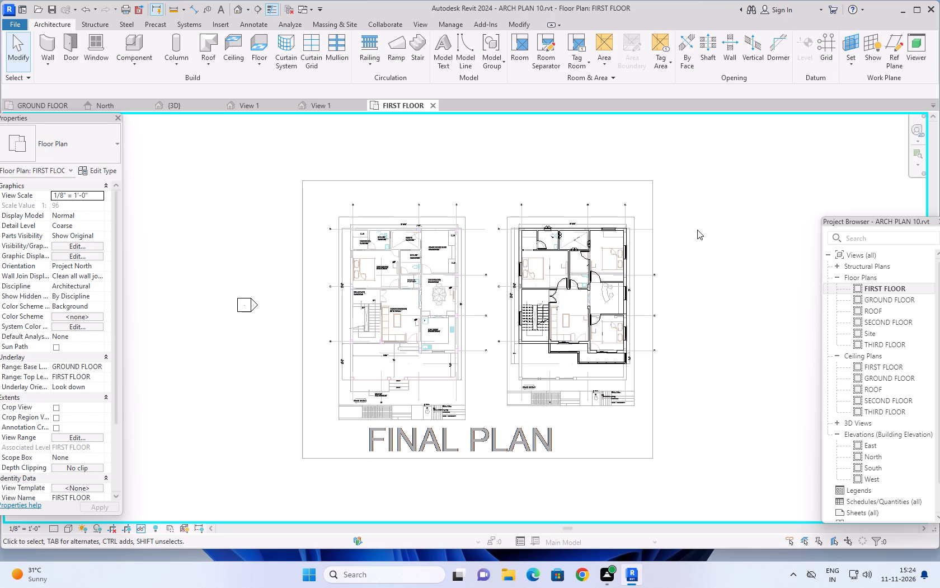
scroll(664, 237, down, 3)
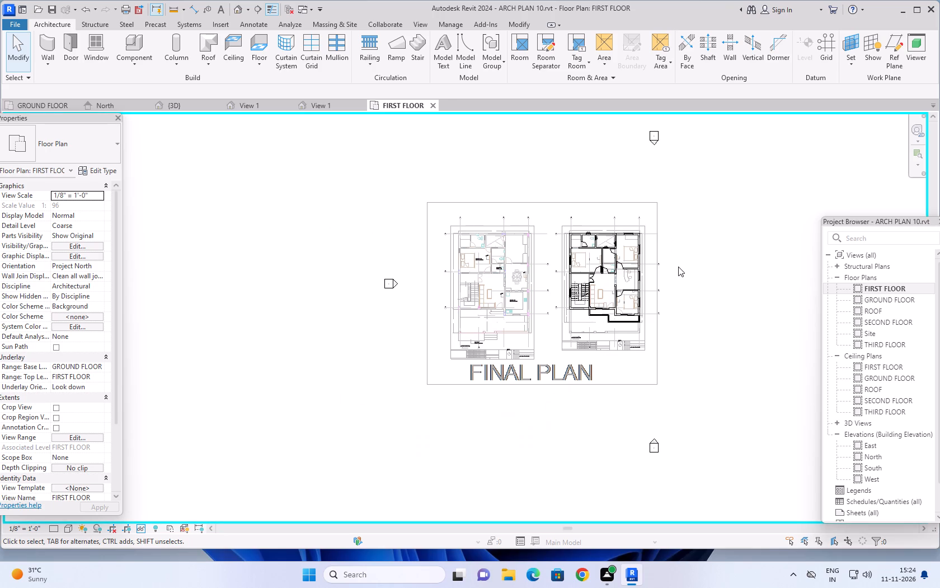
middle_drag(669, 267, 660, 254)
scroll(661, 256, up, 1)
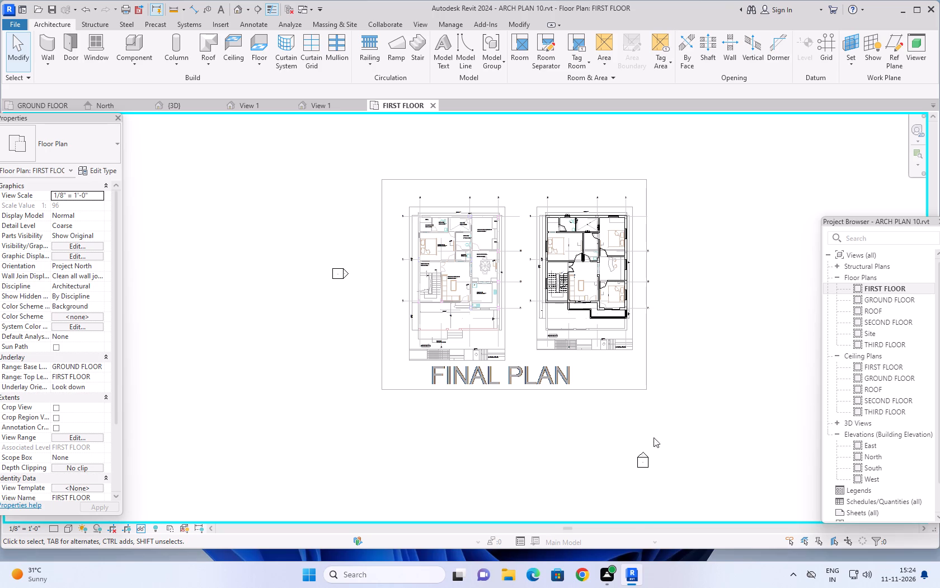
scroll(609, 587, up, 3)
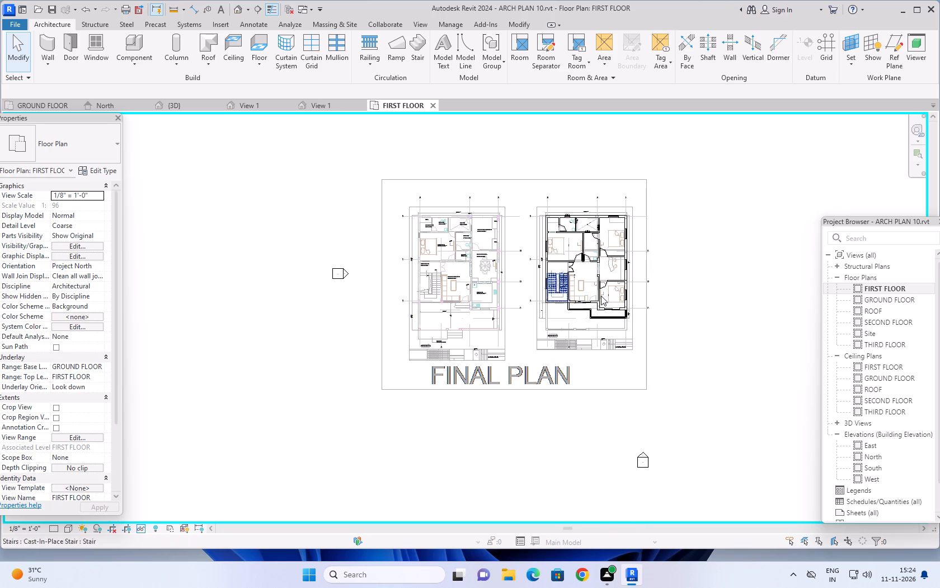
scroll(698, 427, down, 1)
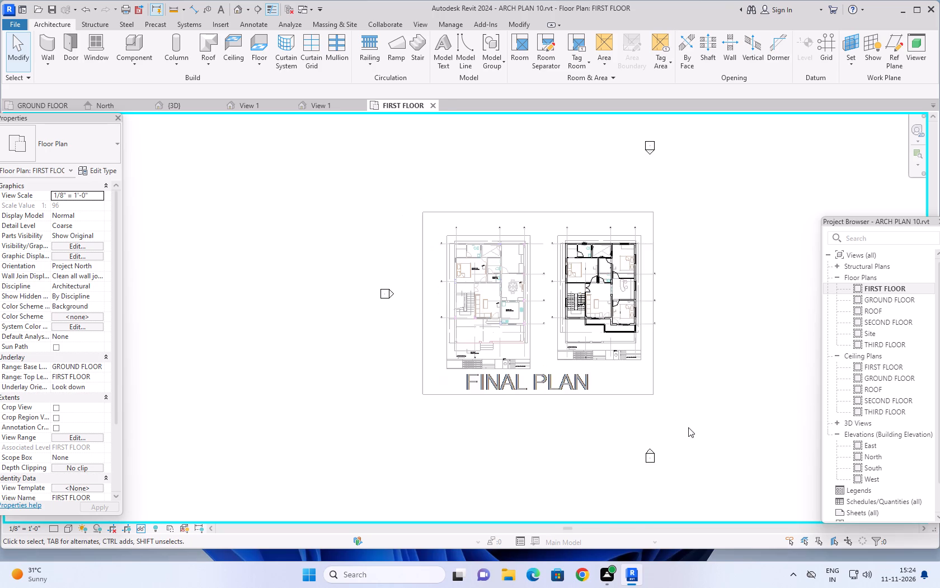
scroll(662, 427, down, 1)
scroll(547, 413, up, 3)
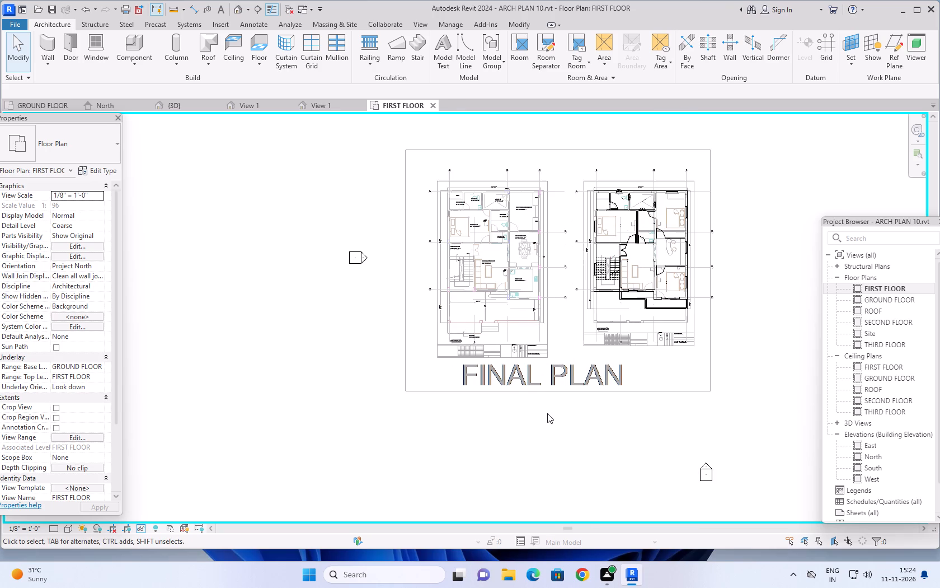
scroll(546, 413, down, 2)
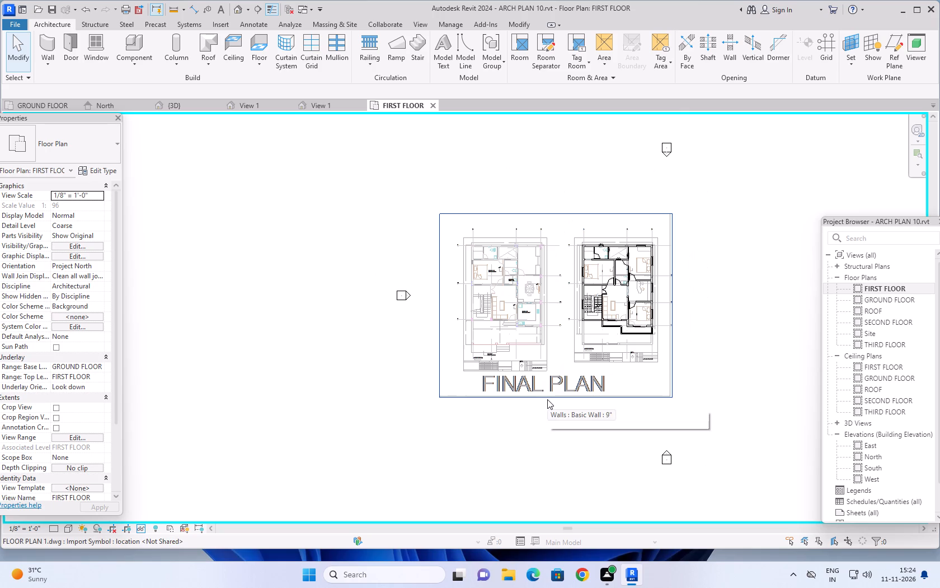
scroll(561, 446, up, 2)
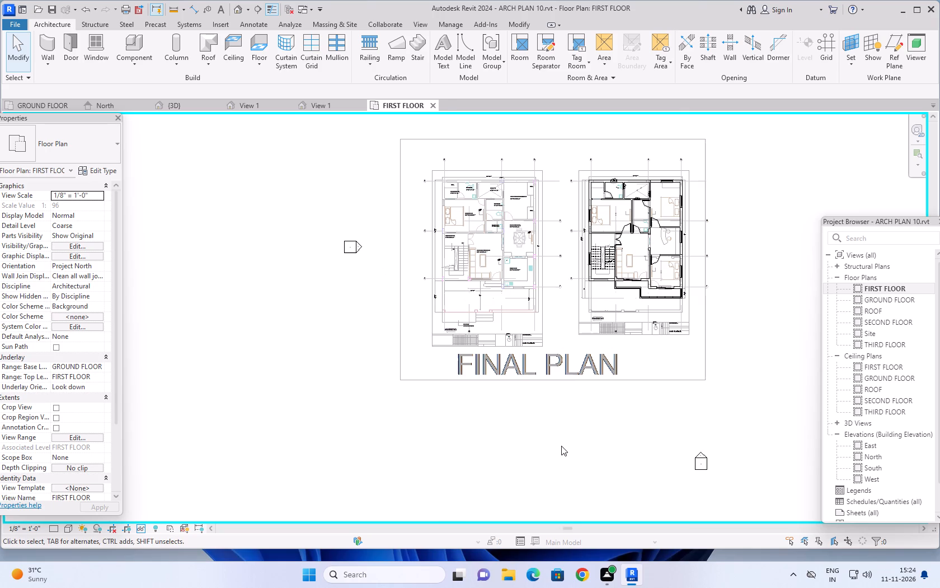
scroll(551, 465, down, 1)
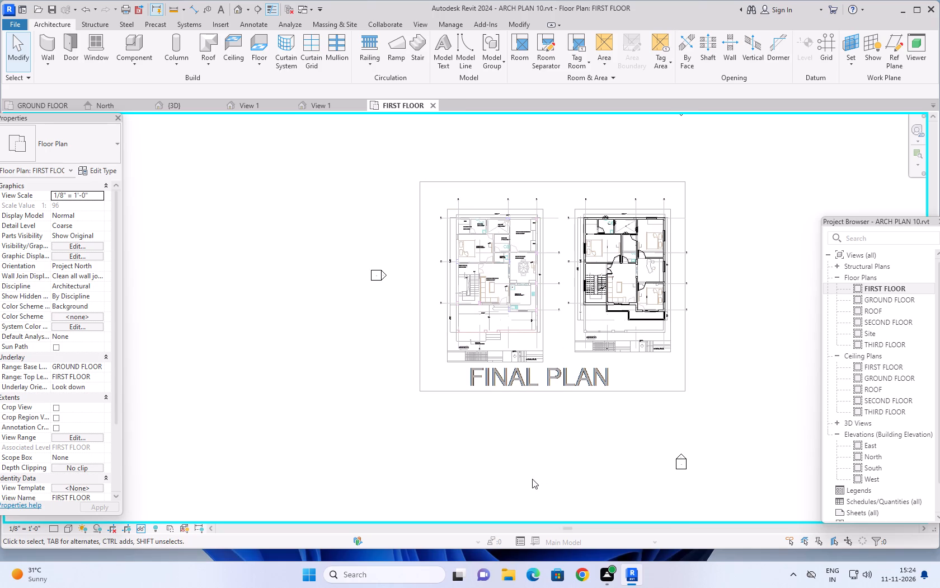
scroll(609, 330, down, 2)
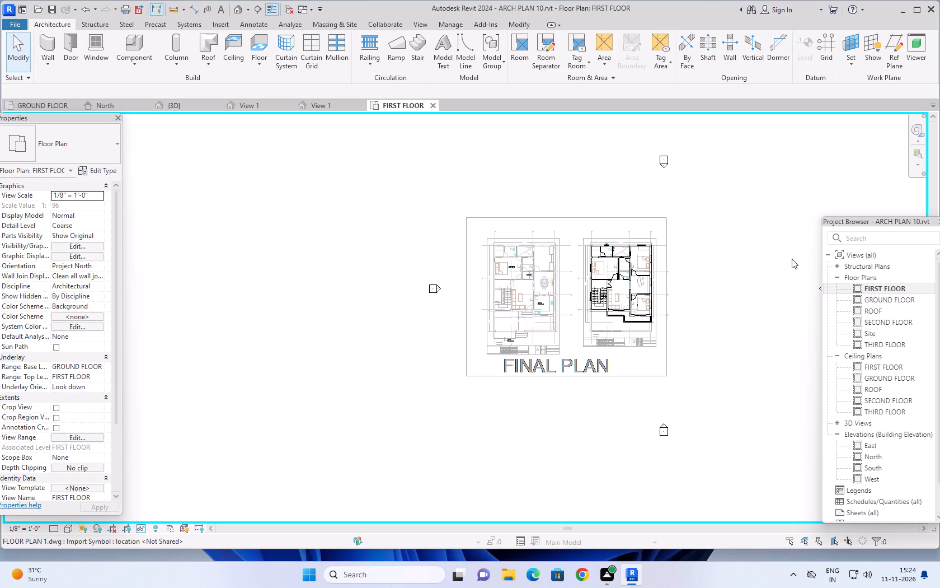
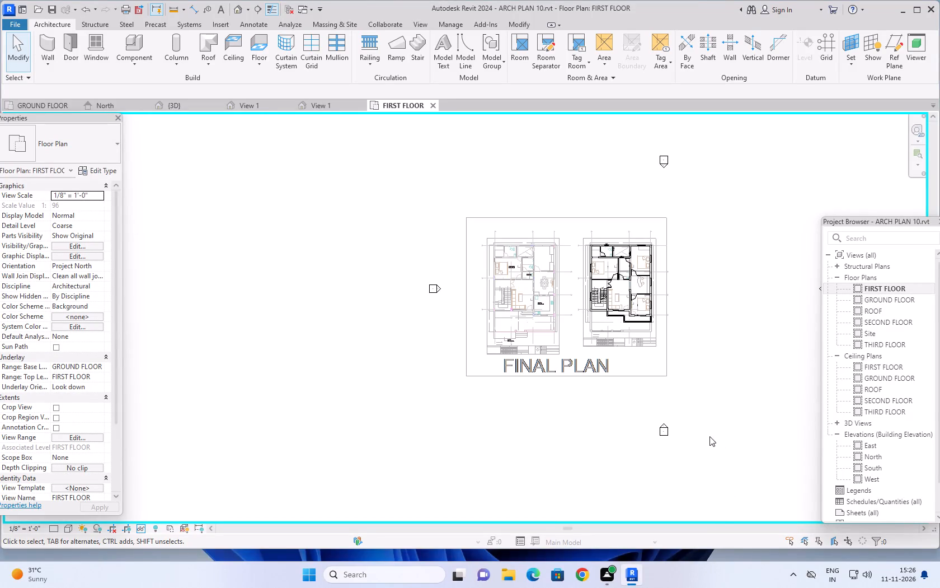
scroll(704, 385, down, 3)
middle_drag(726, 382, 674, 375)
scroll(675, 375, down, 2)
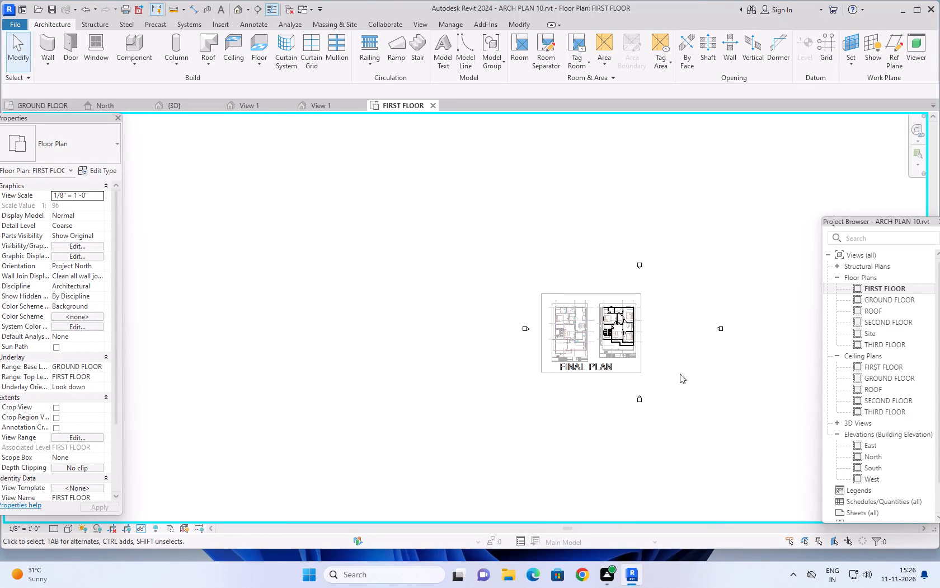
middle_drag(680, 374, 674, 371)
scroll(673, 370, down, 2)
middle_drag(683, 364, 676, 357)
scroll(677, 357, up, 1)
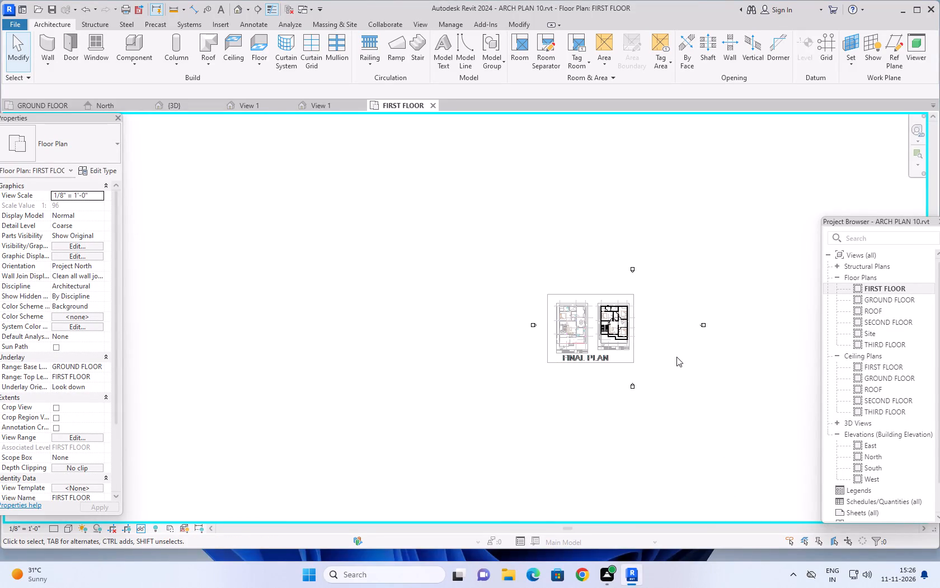
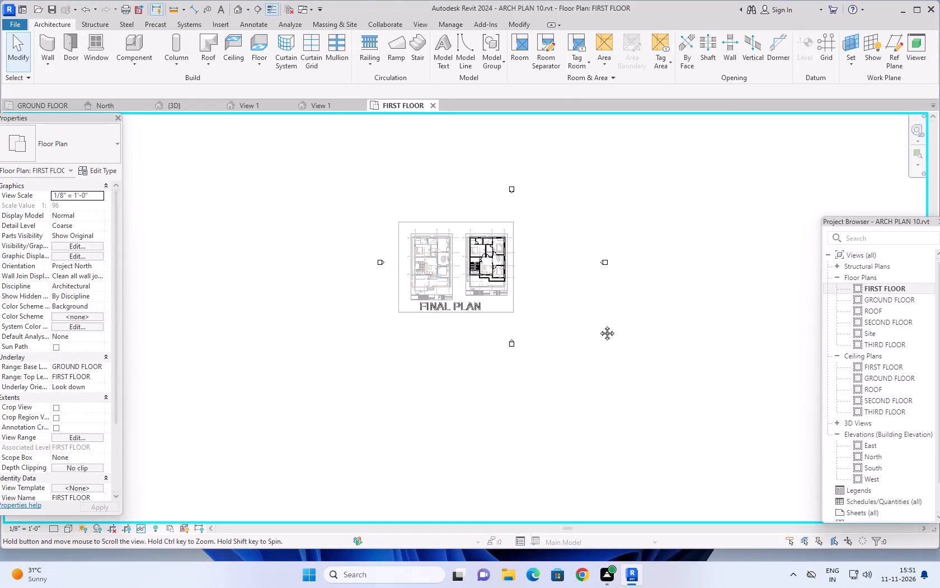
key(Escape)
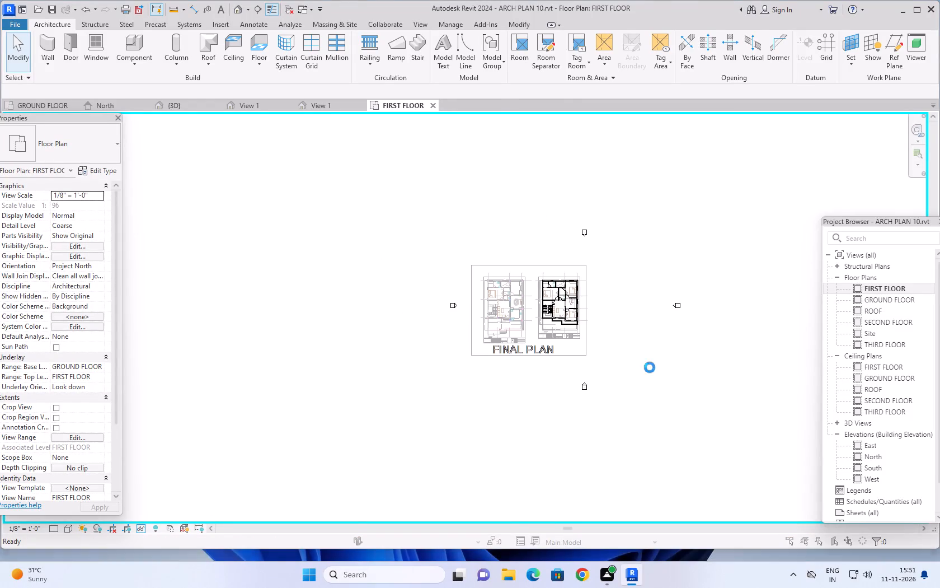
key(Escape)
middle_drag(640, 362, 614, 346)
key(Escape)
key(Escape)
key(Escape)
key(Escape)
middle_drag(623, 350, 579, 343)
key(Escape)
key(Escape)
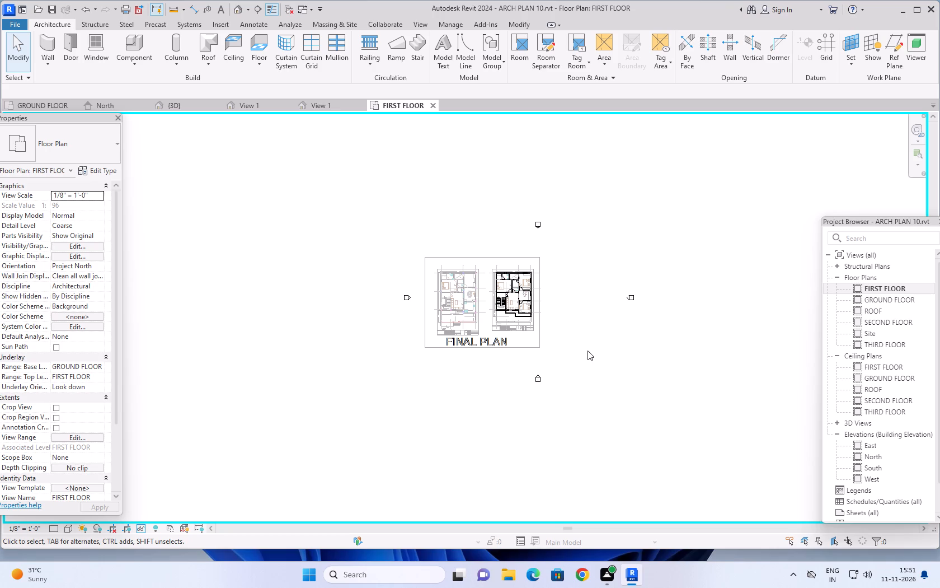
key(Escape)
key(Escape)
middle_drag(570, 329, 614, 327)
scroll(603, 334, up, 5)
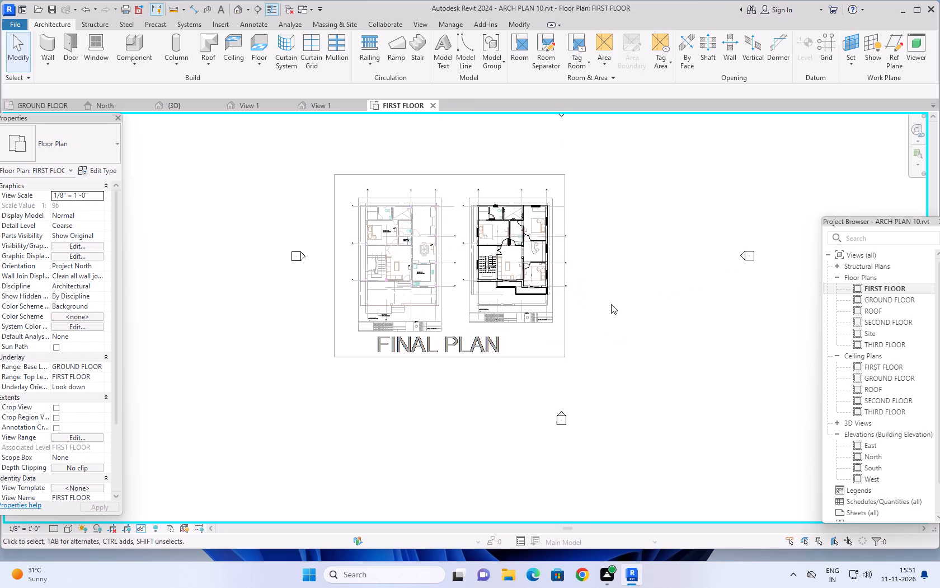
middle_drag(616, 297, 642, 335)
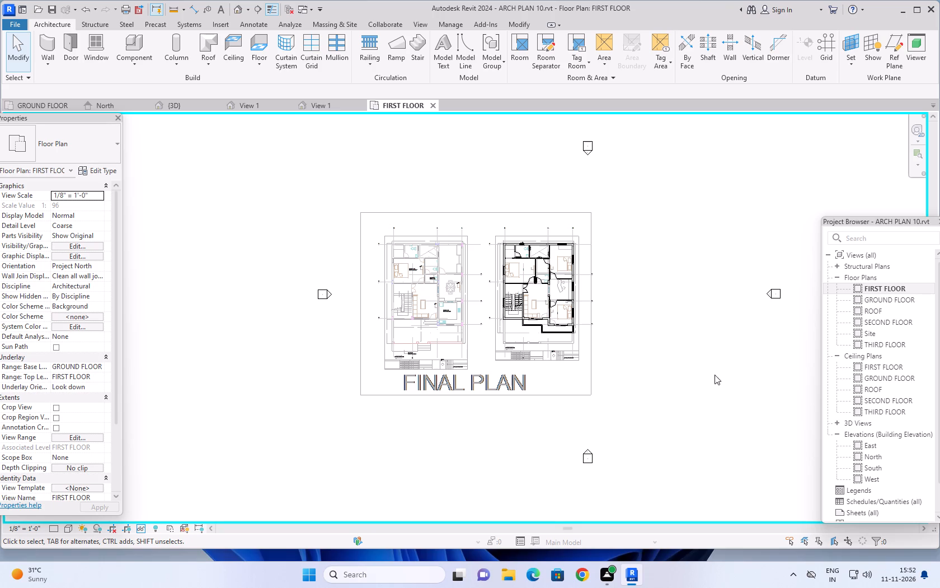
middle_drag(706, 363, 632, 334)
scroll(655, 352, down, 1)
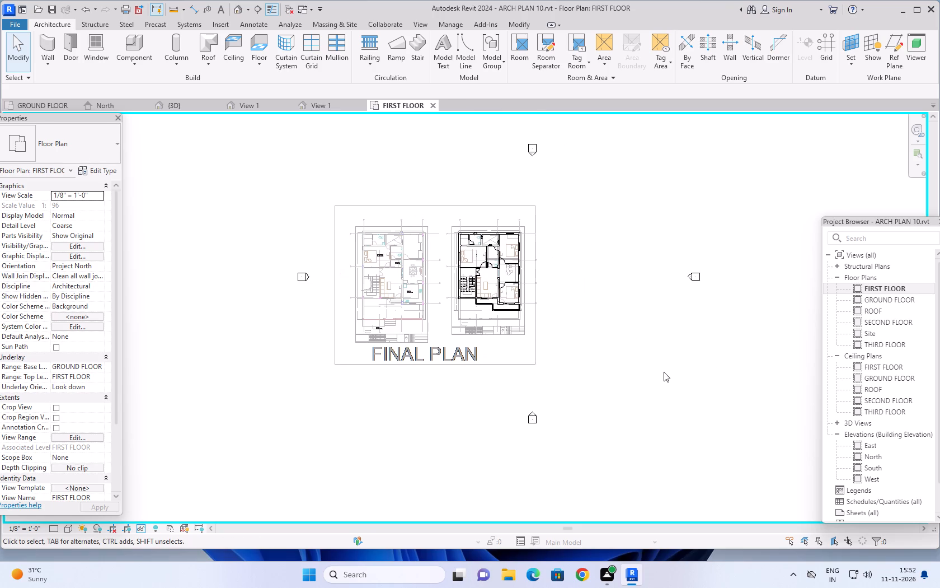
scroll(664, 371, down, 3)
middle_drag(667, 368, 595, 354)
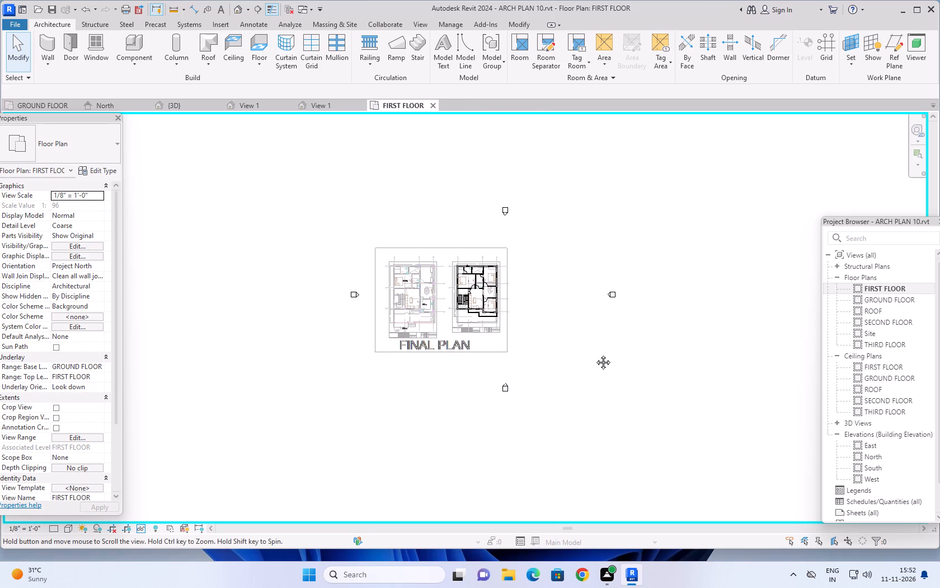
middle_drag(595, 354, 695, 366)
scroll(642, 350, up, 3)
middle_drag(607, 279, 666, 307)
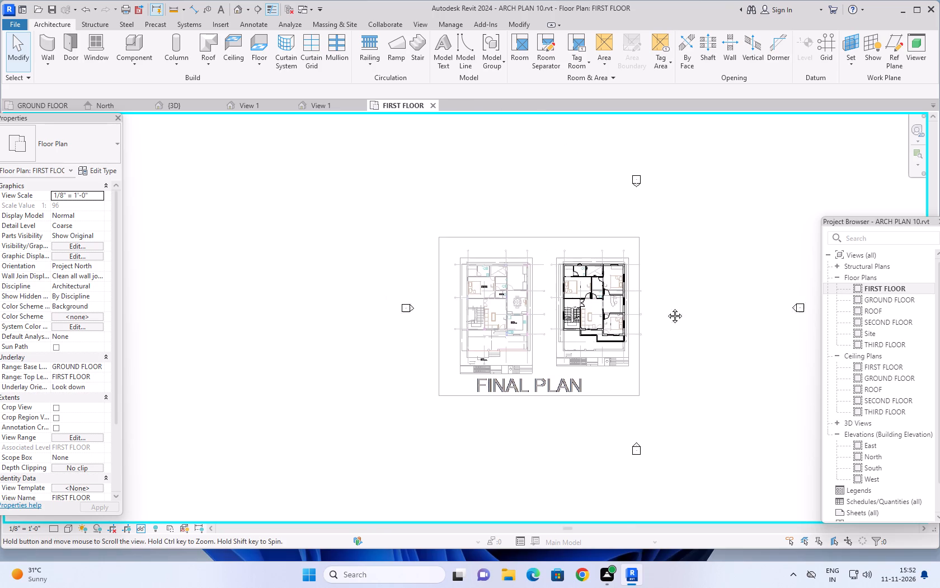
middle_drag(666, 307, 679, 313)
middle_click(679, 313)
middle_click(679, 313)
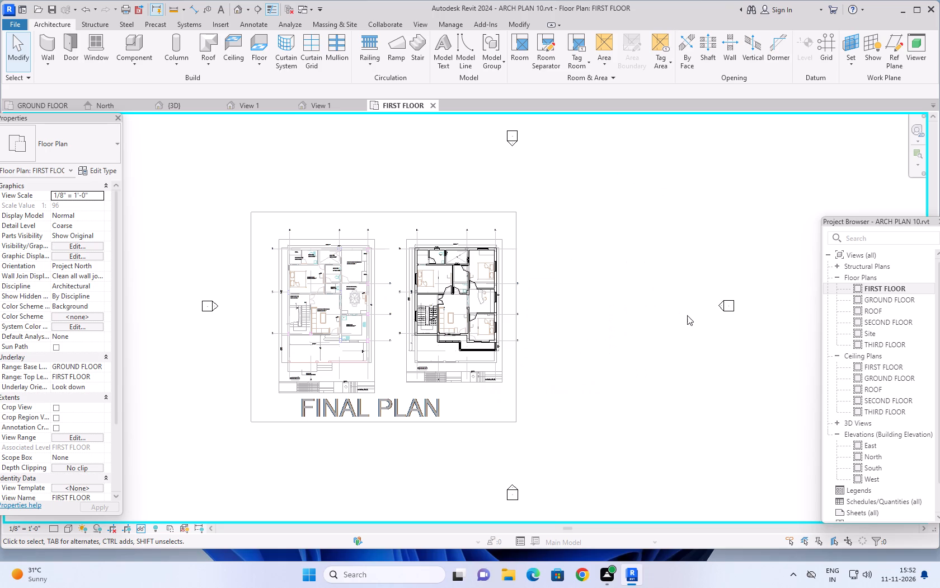
Examine the first floor's rooms, doors, windows, staircase and balcony against the imported plan, and look through the view's properties.
scroll(688, 315, up, 1)
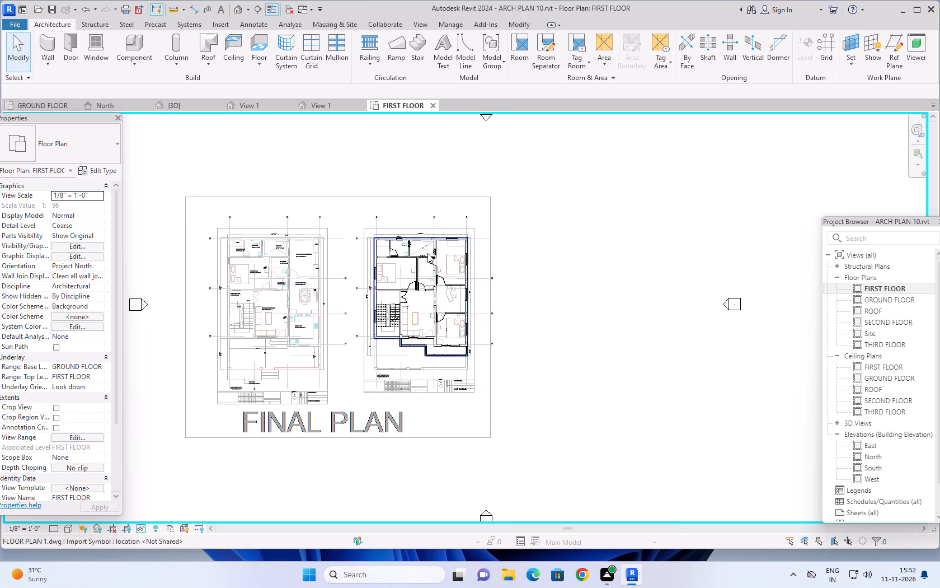
scroll(425, 253, up, 3)
middle_drag(568, 268, 737, 228)
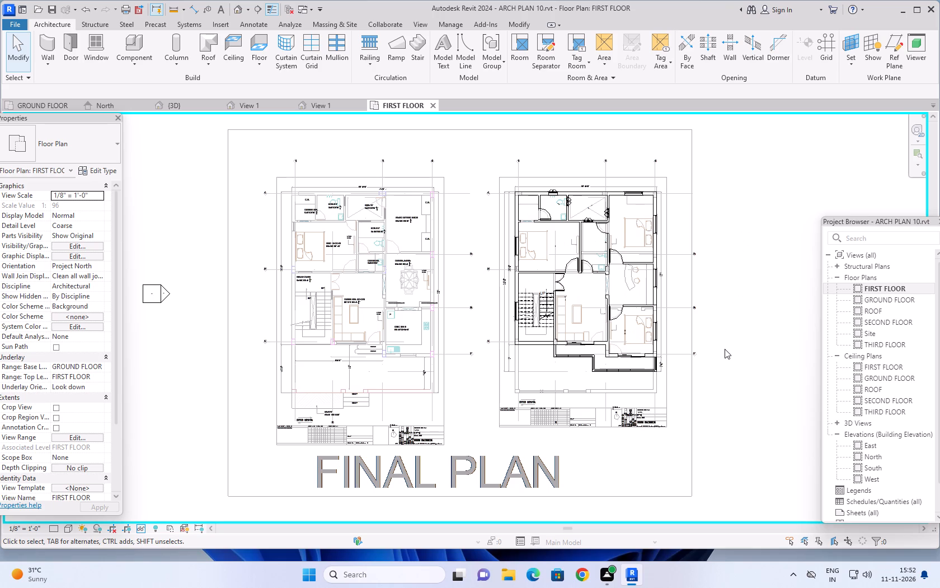
scroll(725, 349, up, 3)
scroll(665, 297, up, 5)
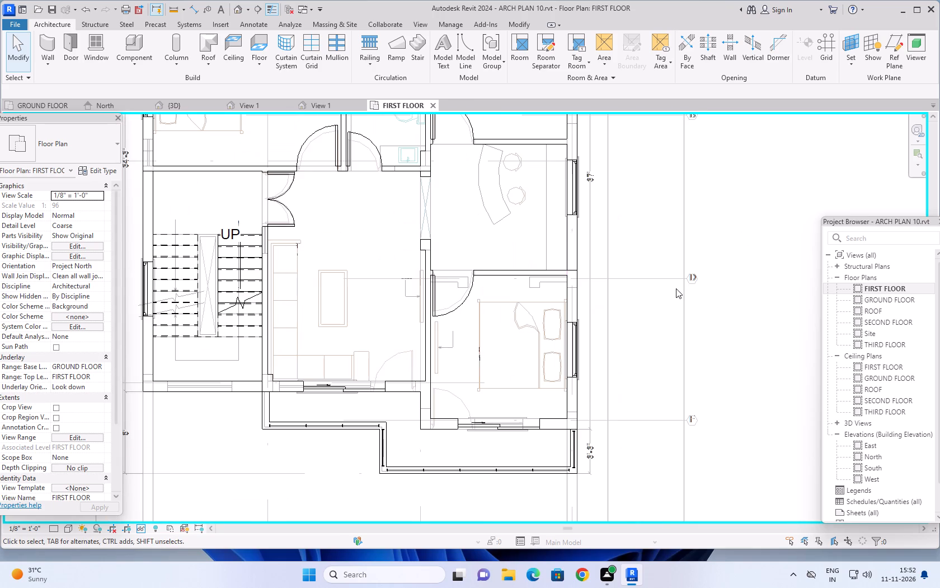
scroll(688, 288, down, 13)
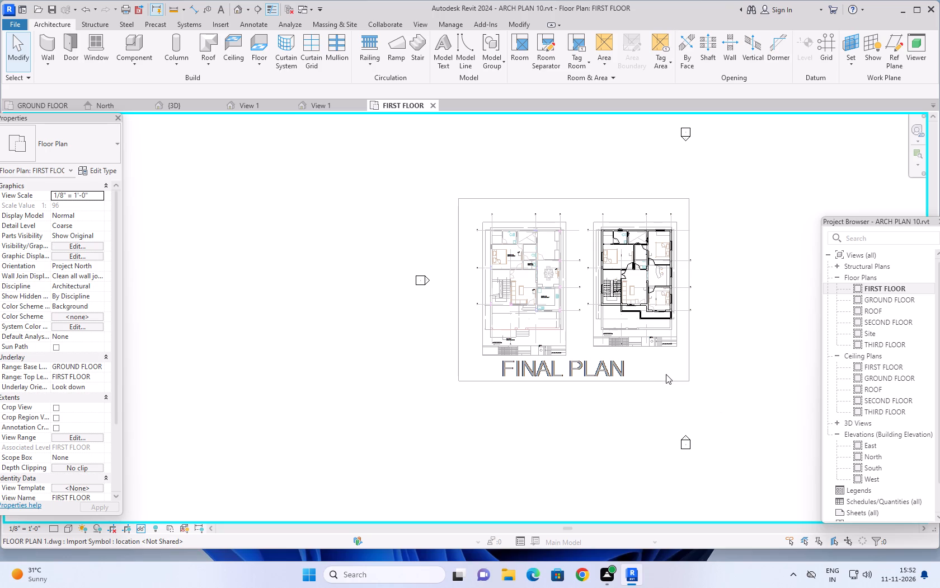
middle_drag(609, 413, 634, 424)
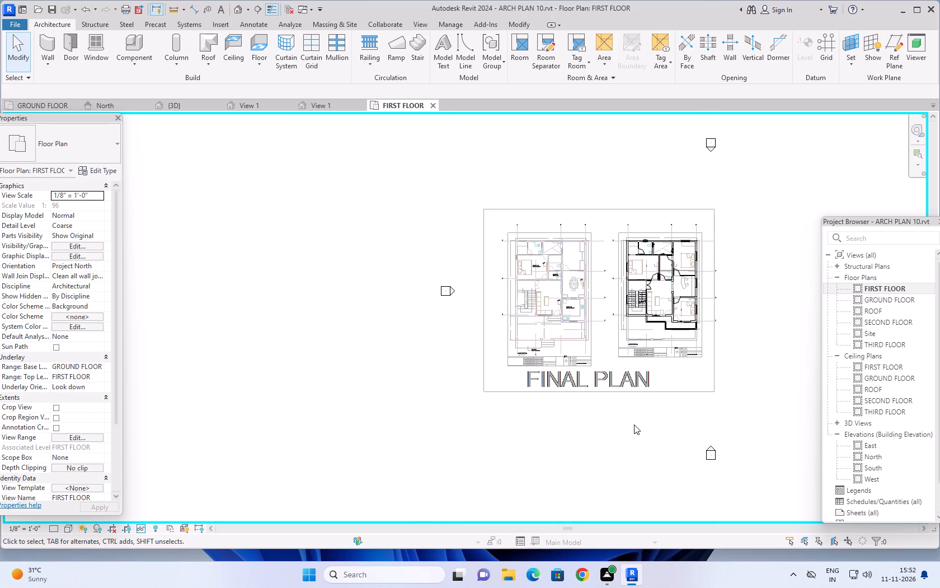
scroll(634, 424, up, 2)
middle_drag(643, 413, 638, 432)
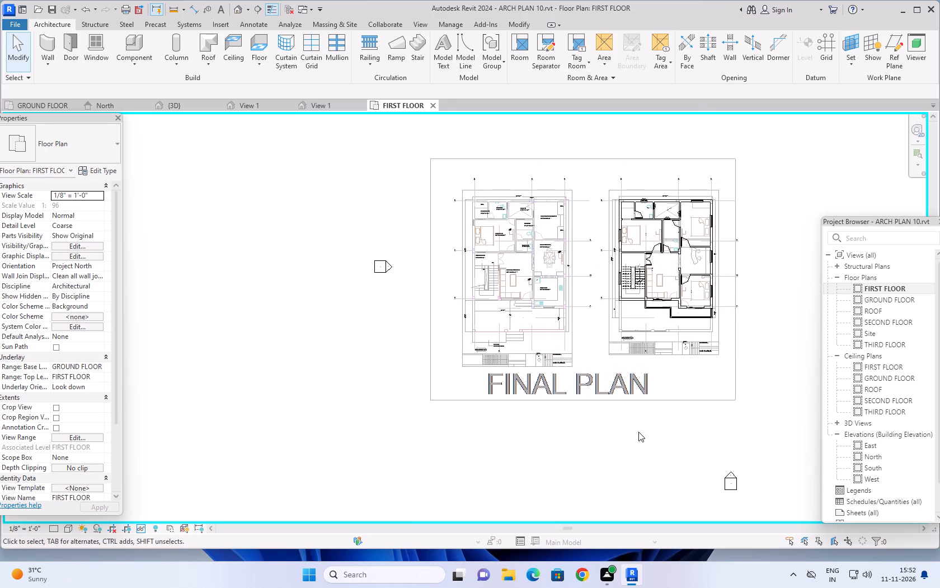
scroll(638, 432, up, 1)
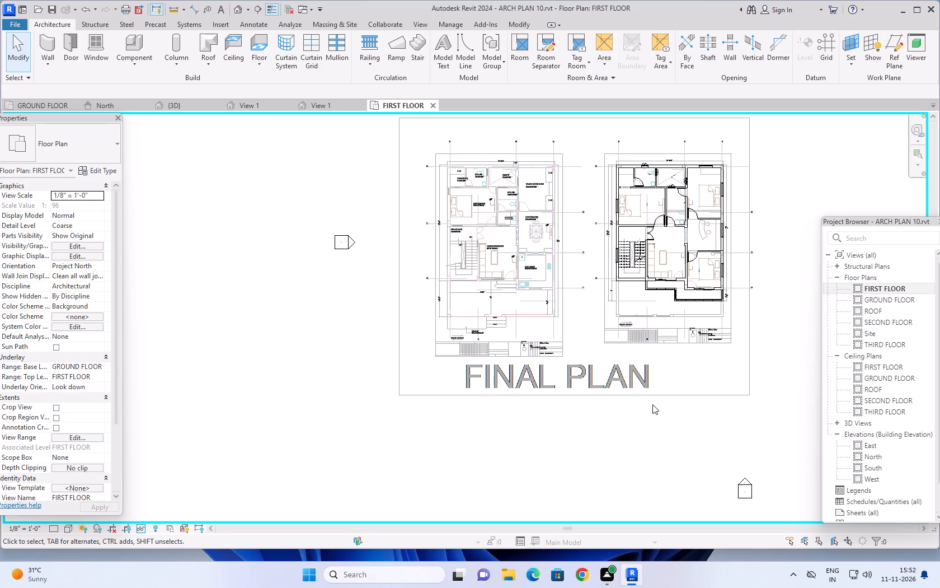
scroll(651, 416, down, 2)
middle_drag(665, 422, 656, 422)
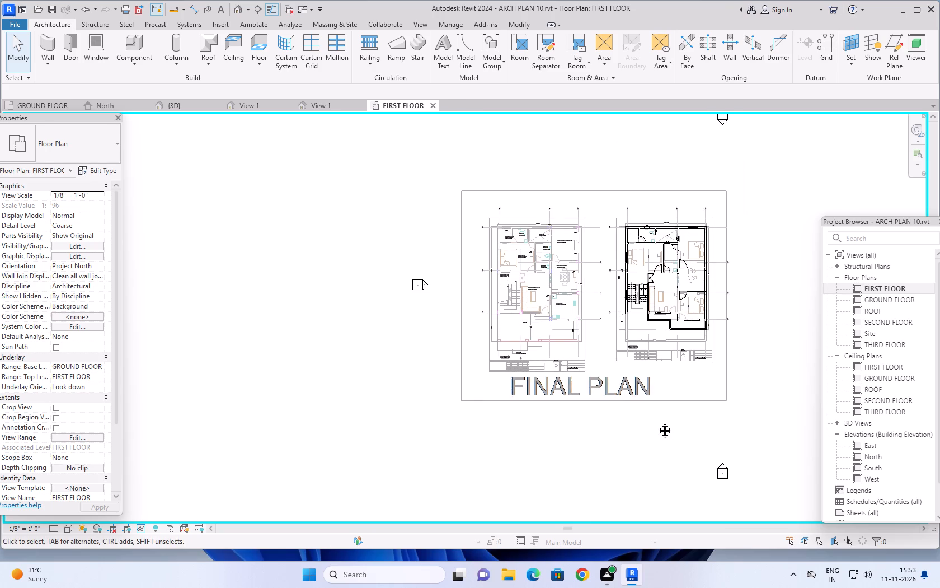
middle_drag(656, 422, 614, 424)
scroll(671, 297, up, 6)
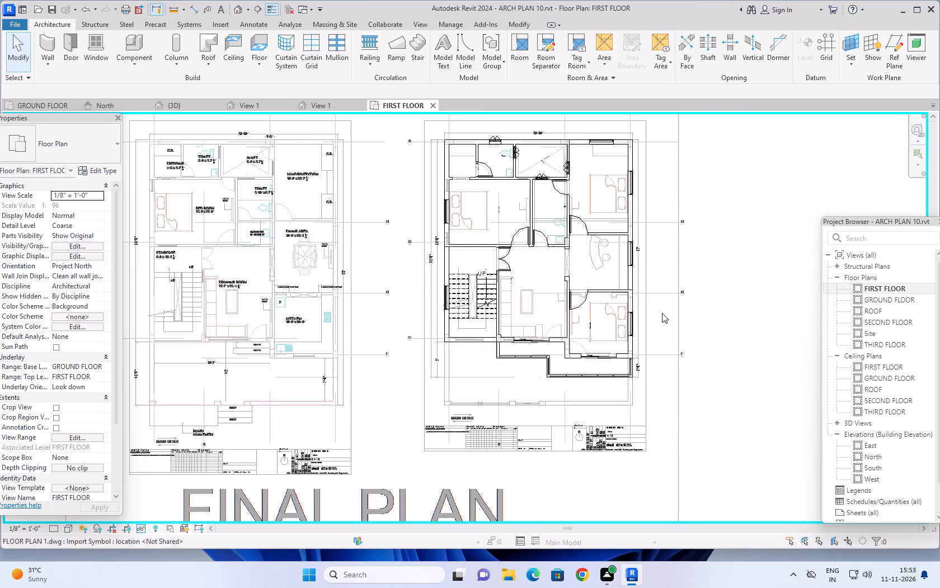
scroll(661, 314, up, 2)
middle_drag(655, 317, 684, 333)
scroll(685, 333, up, 1)
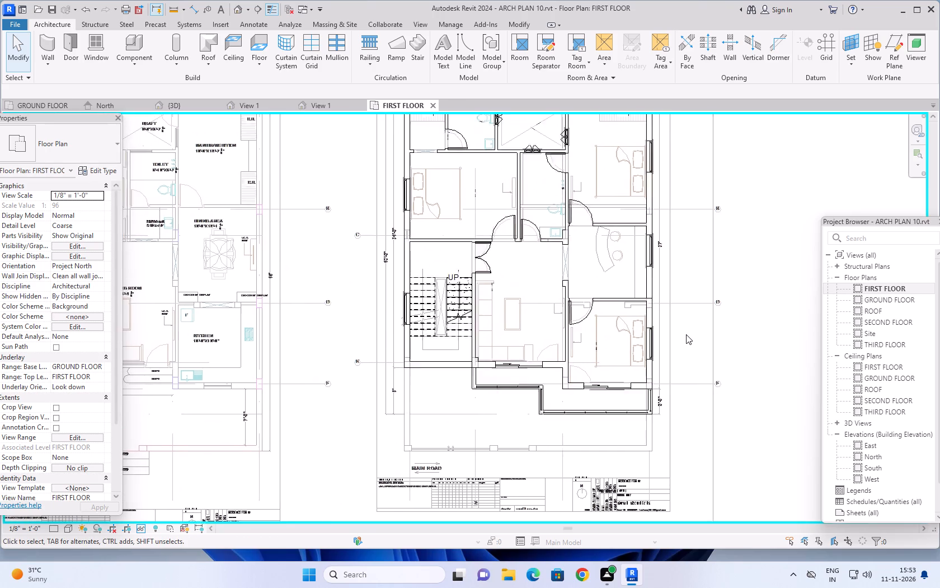
scroll(689, 314, down, 1)
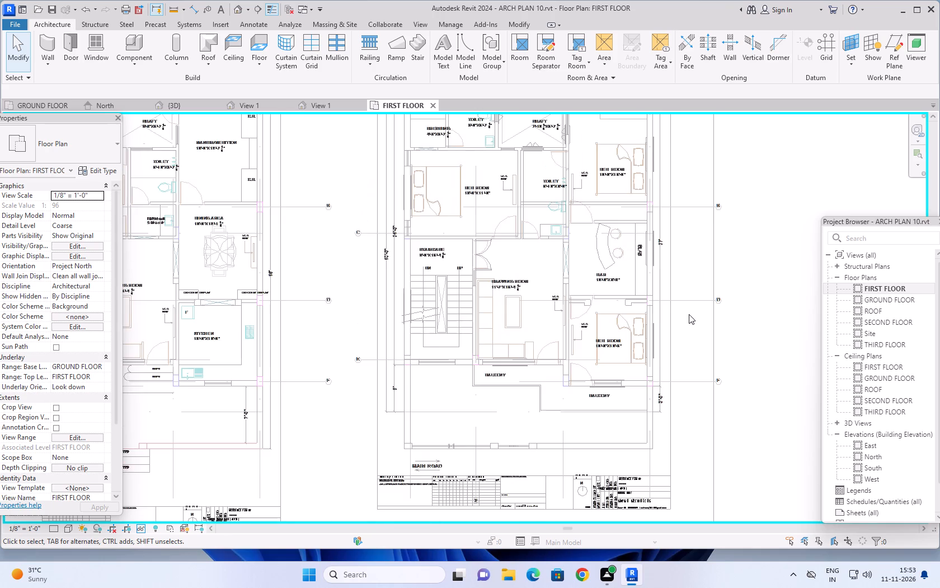
scroll(689, 314, down, 2)
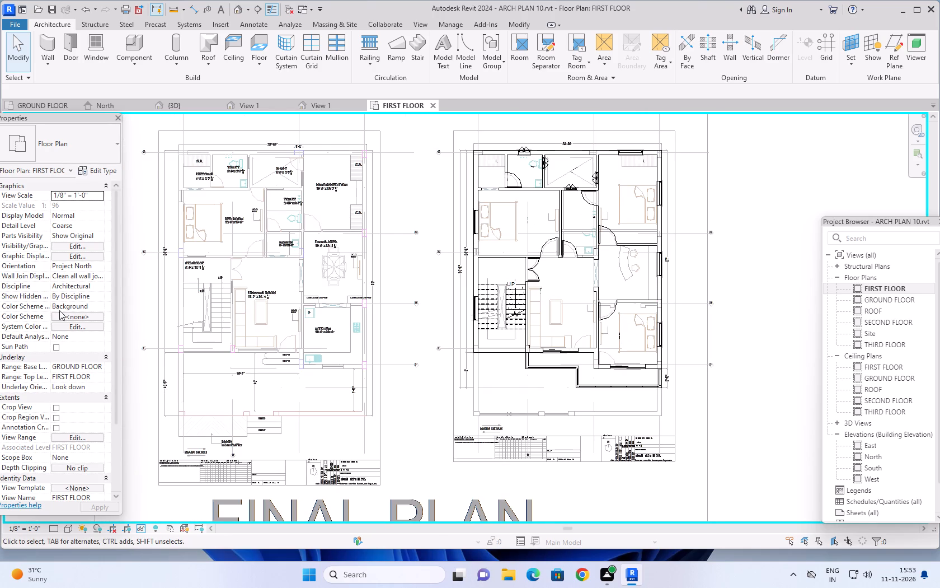
scroll(51, 365, down, 5)
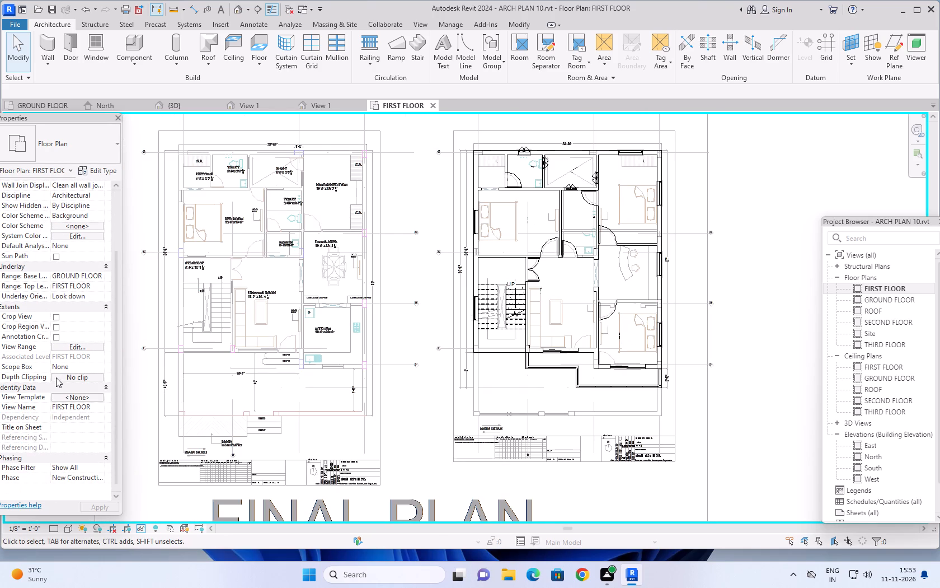
Open the SECOND FLOOR plan view and inspect the staircase.
double_click(876, 322)
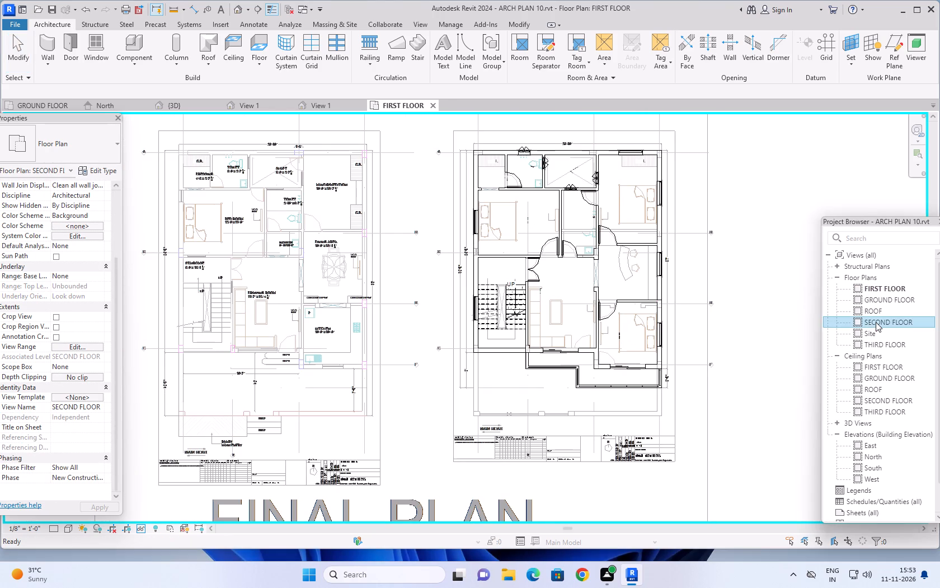
scroll(449, 334, up, 7)
scroll(449, 334, down, 7)
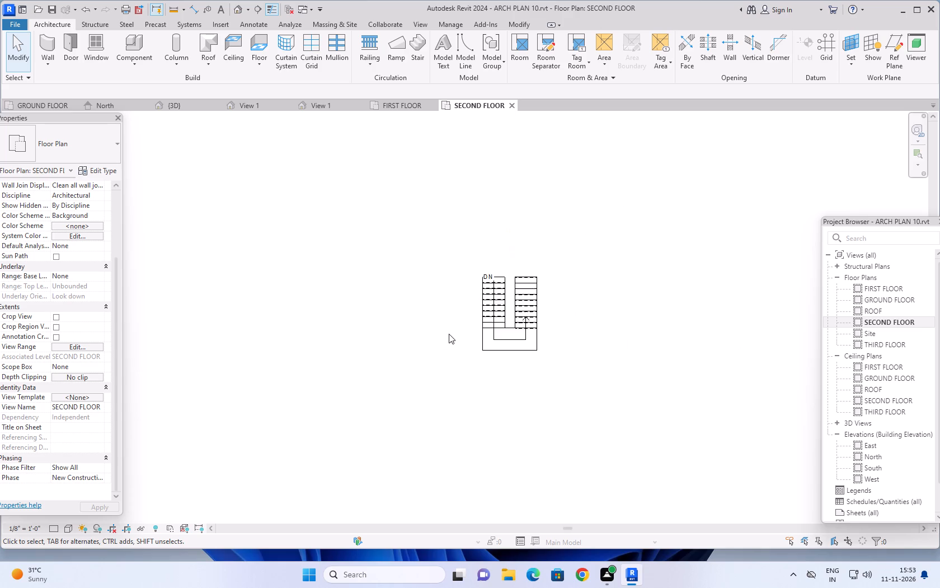
scroll(486, 334, down, 1)
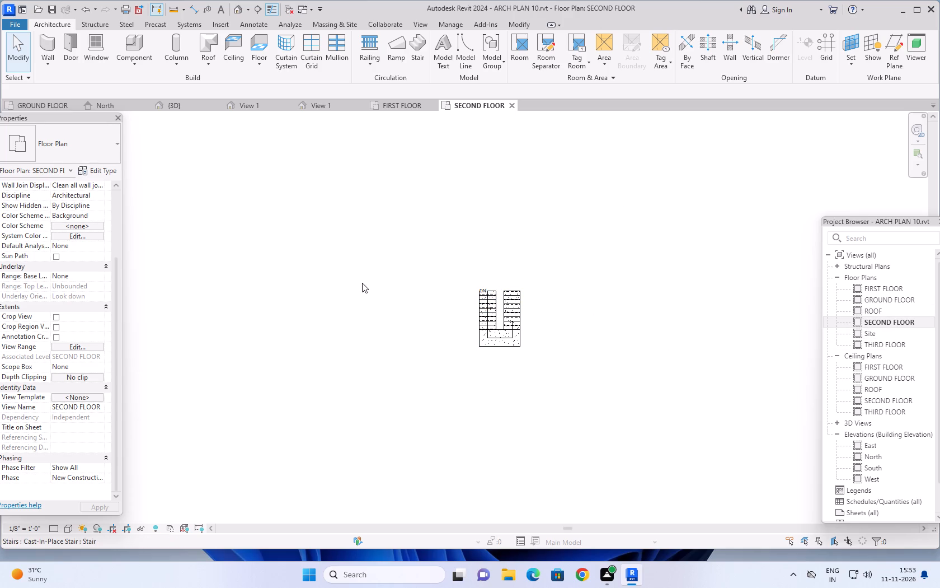
Return to the FIRST FLOOR plan and examine its rooms, door and window placement, staircase and balcony against the imported drawing.
click(386, 106)
scroll(521, 275, down, 3)
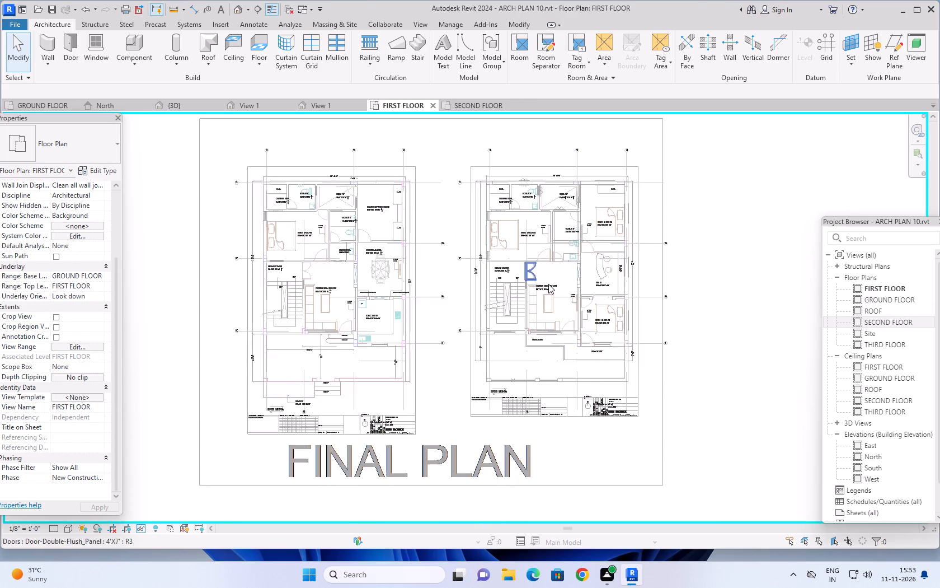
scroll(510, 299, up, 3)
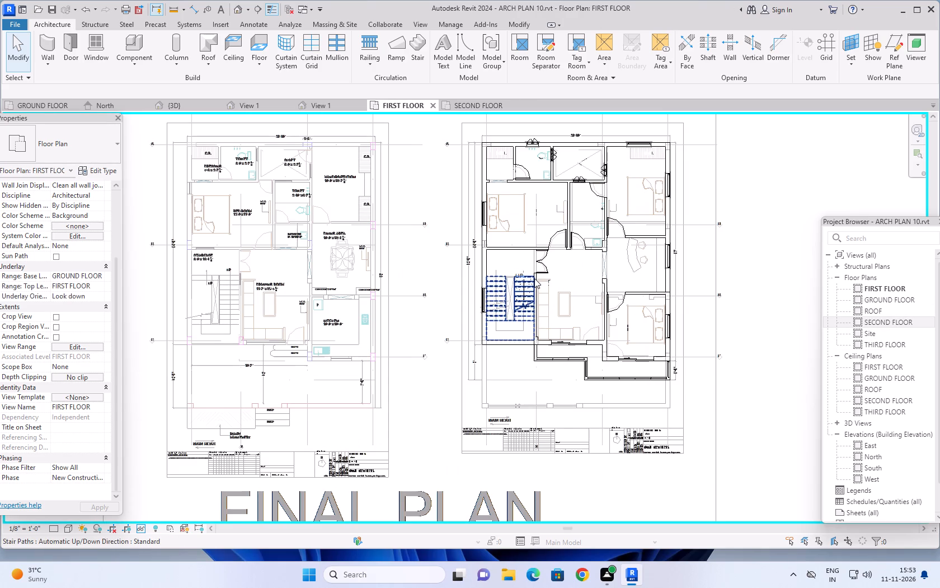
scroll(638, 366, up, 1)
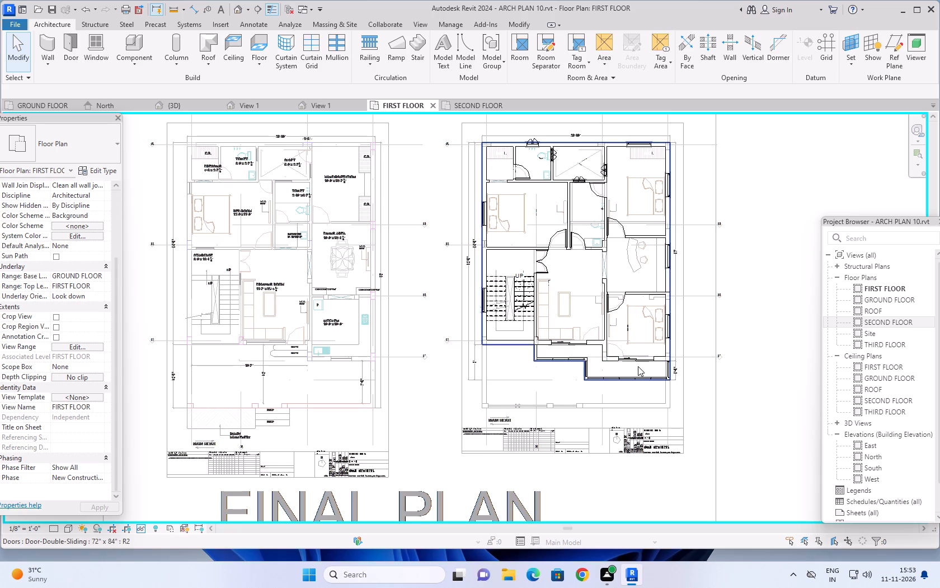
scroll(638, 366, up, 1)
scroll(560, 344, down, 2)
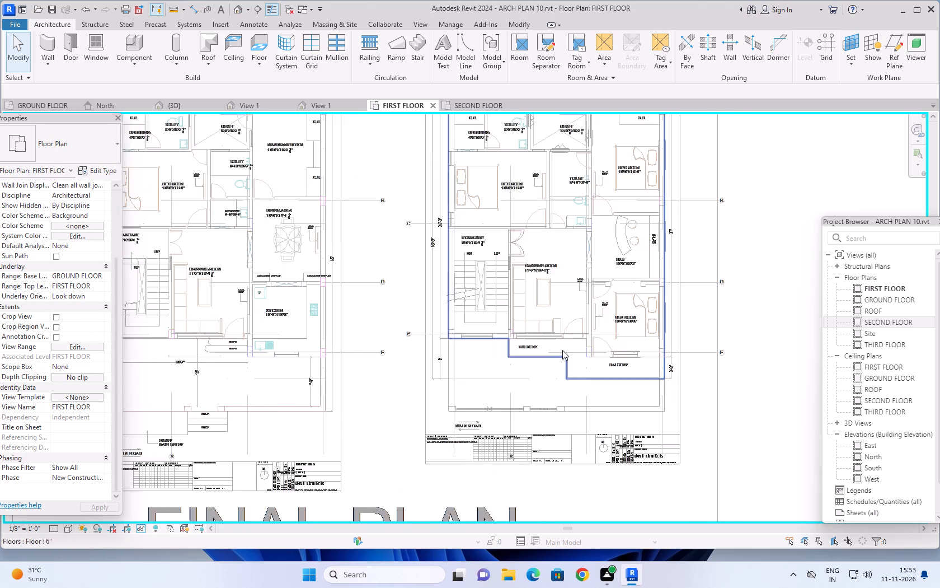
scroll(562, 350, down, 2)
middle_drag(709, 285, 715, 300)
scroll(628, 235, up, 8)
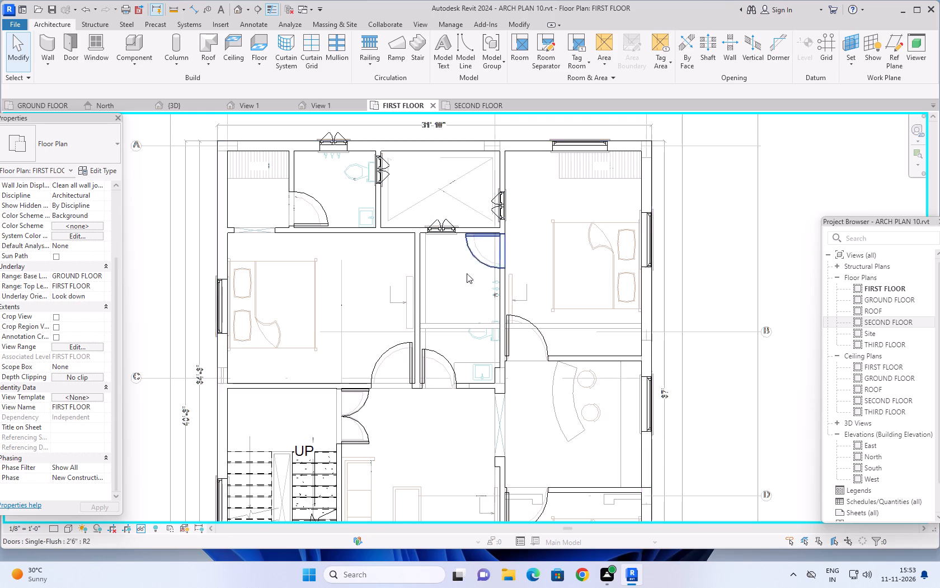
scroll(356, 416, down, 5)
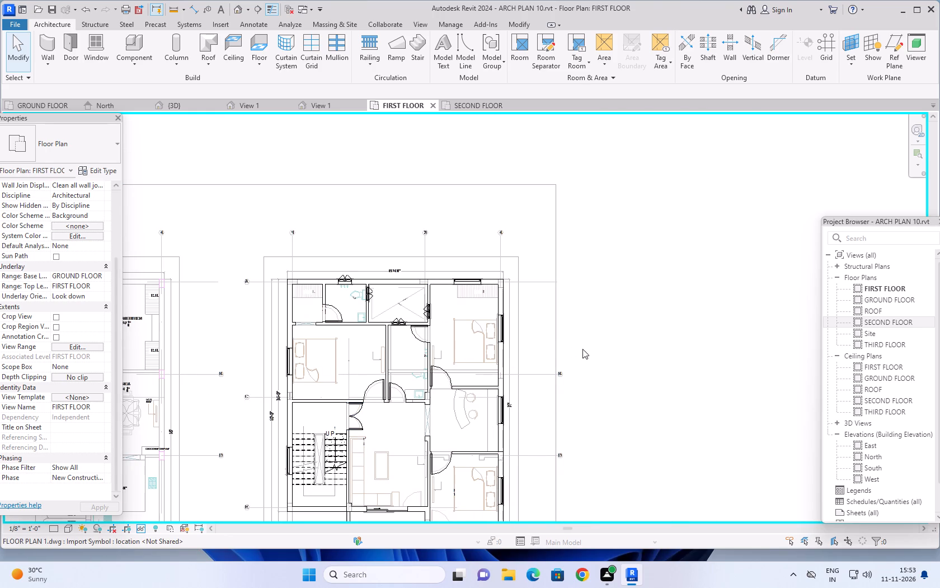
scroll(588, 348, down, 1)
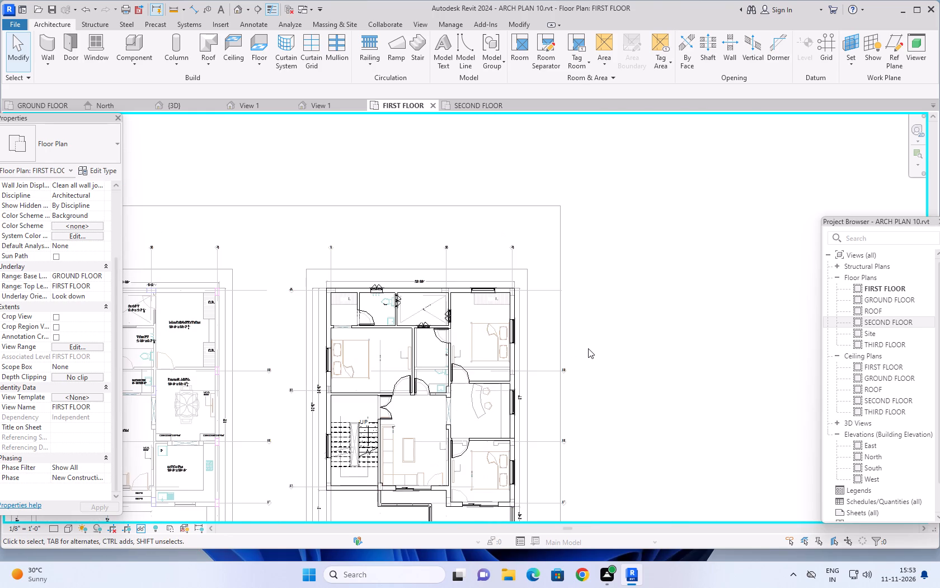
middle_drag(588, 348, 595, 337)
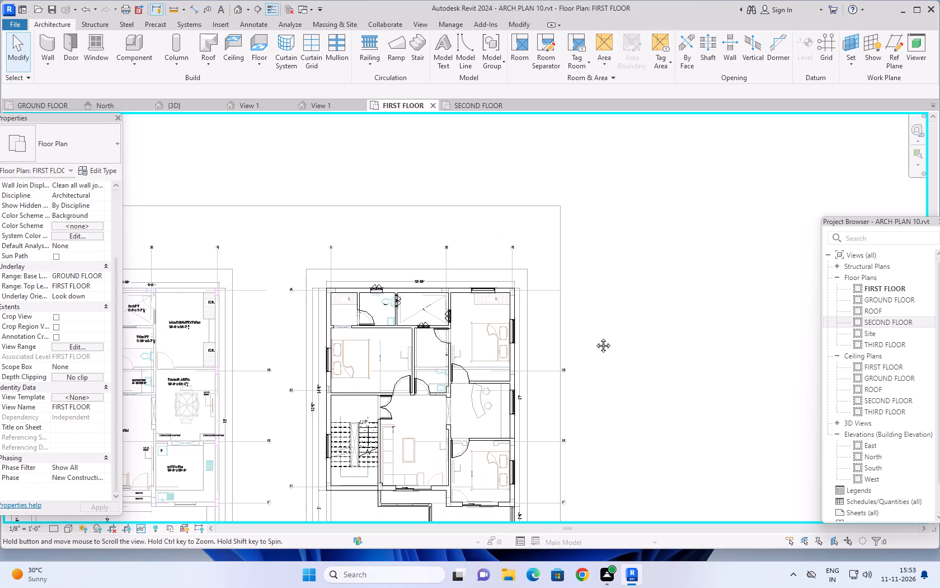
middle_drag(595, 337, 632, 251)
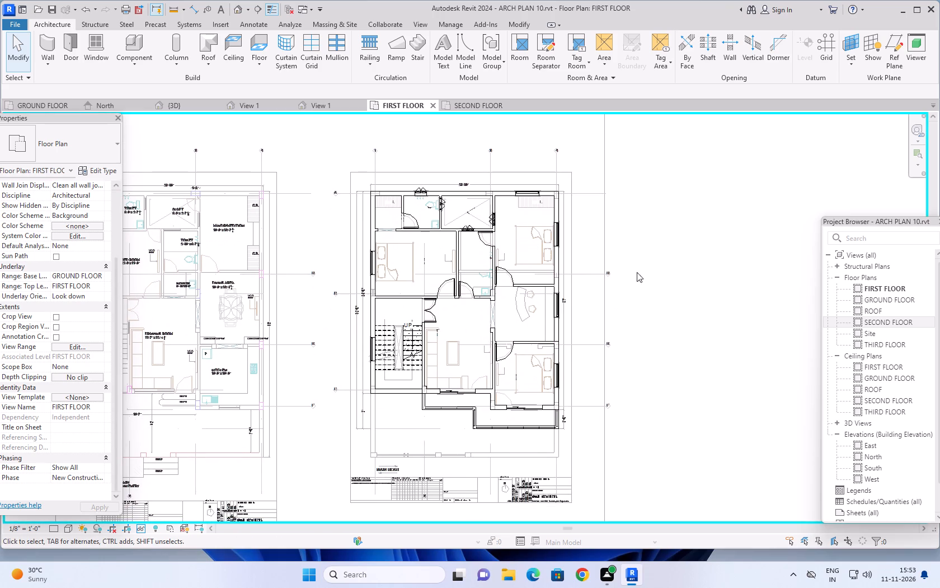
scroll(645, 303, down, 2)
scroll(664, 353, down, 1)
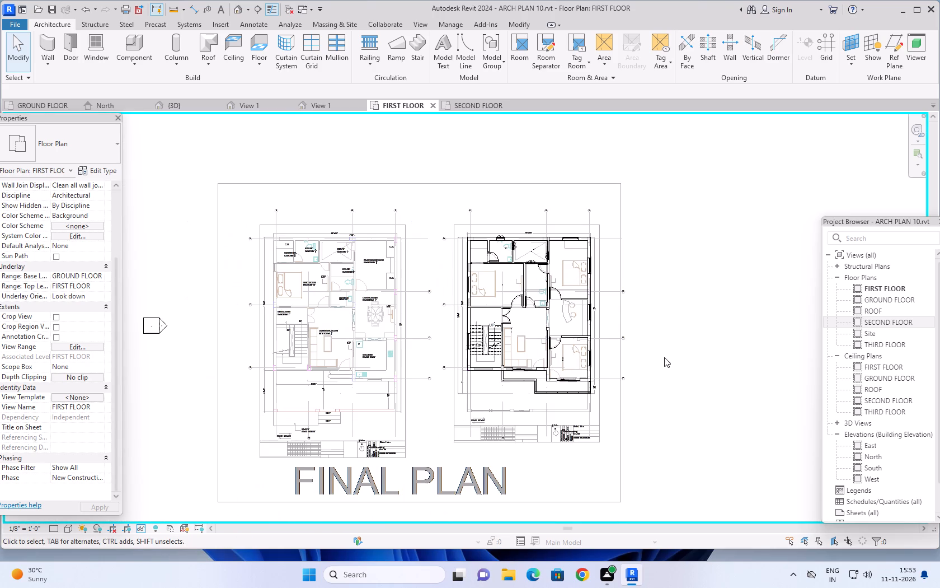
Examine the modelled first floor against the imported FINAL PLAN drawing in the FIRST FLOOR plan.
middle_drag(667, 365, 655, 344)
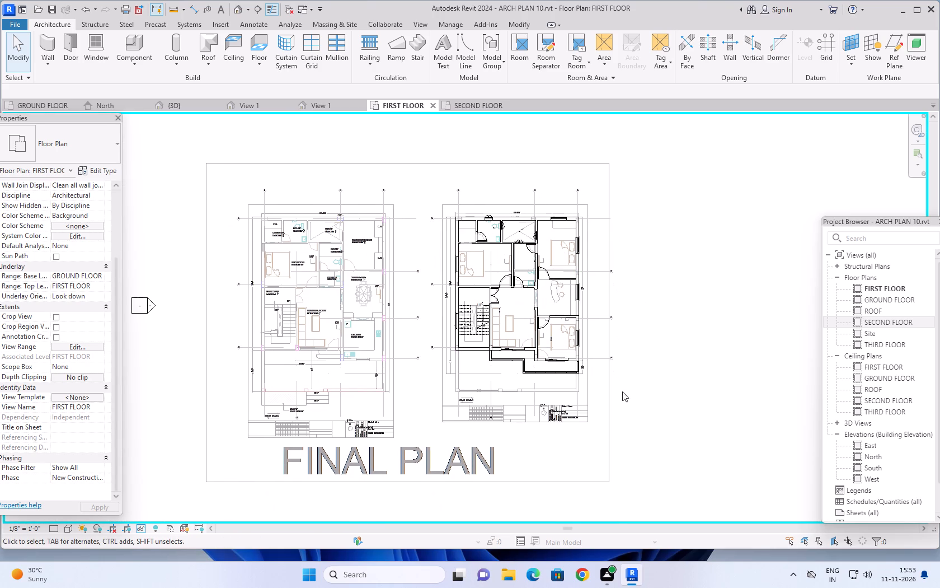
scroll(565, 428, up, 2)
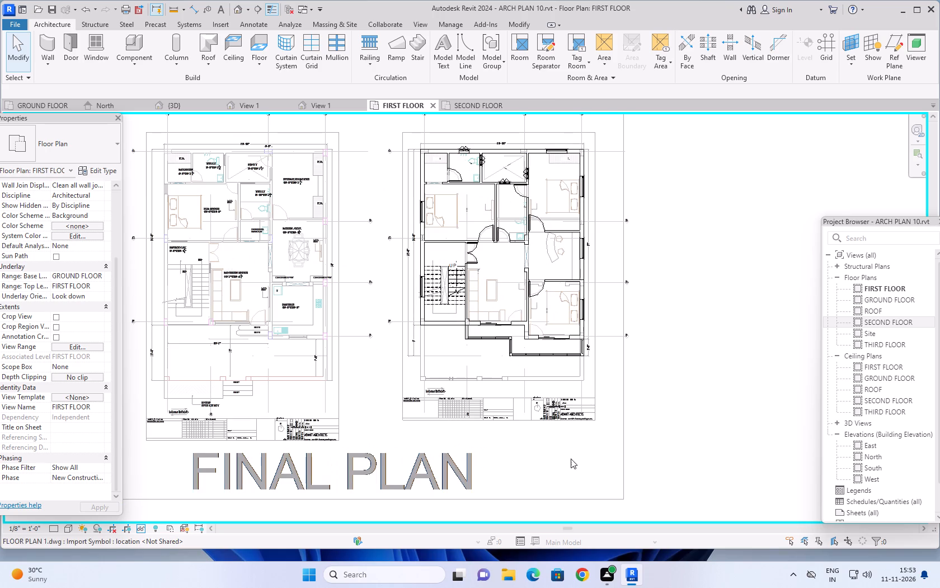
middle_drag(542, 448, 576, 462)
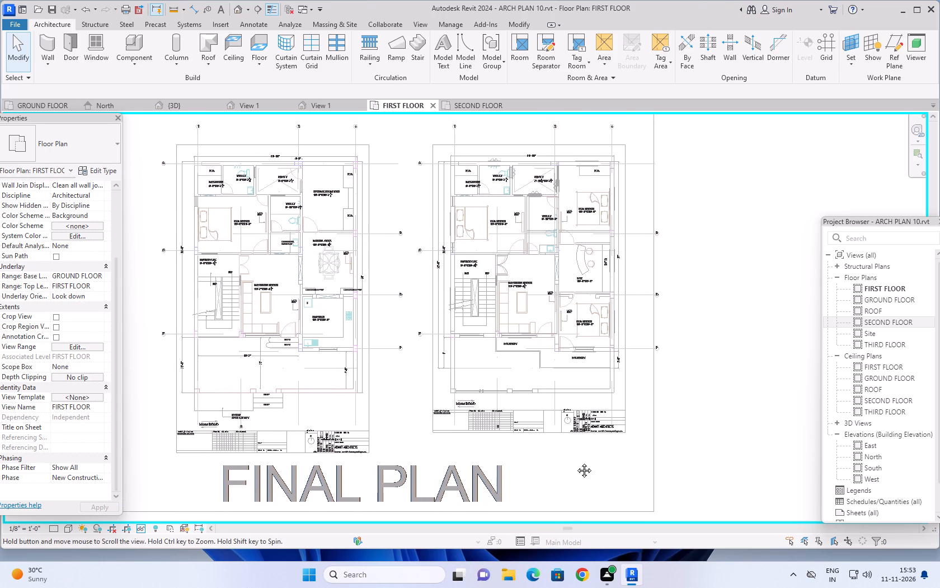
middle_drag(576, 462, 576, 466)
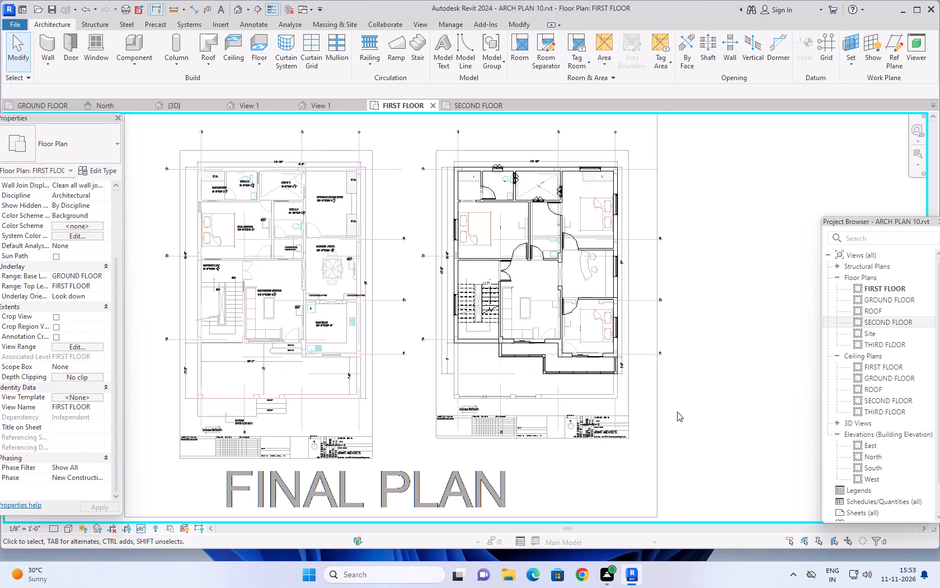
scroll(690, 281, up, 2)
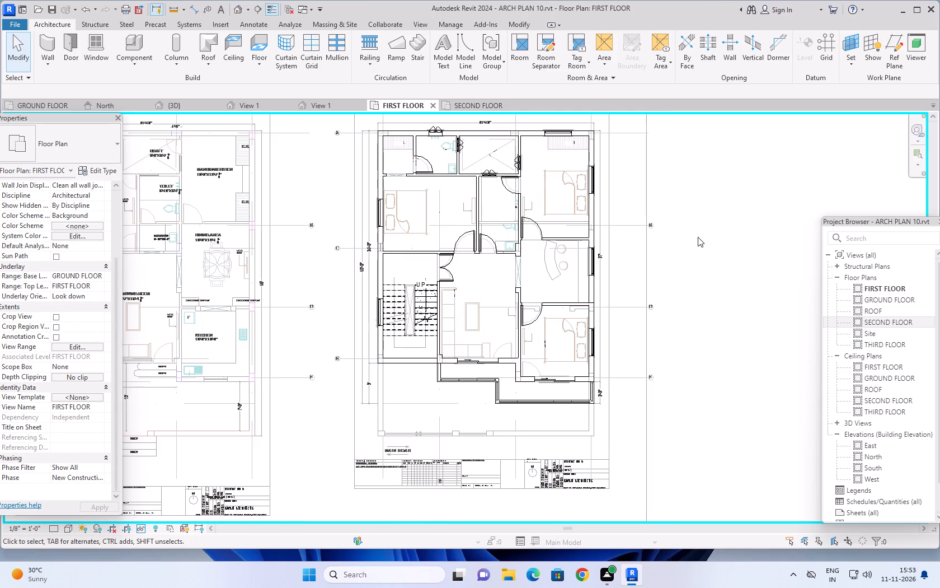
scroll(695, 210, down, 2)
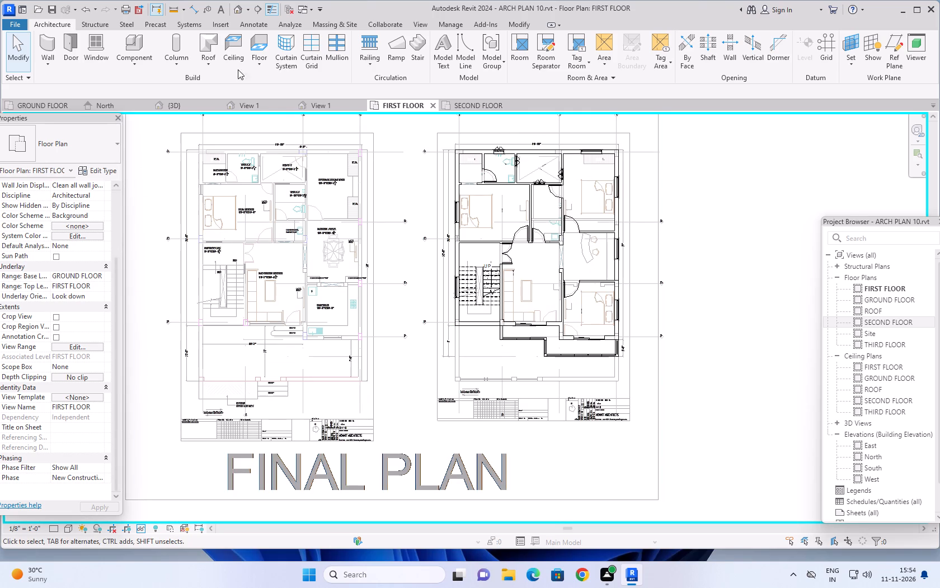
Examine the house in the {3D} view, including the open upper rooms, staircase, balconies and front gates.
click(172, 105)
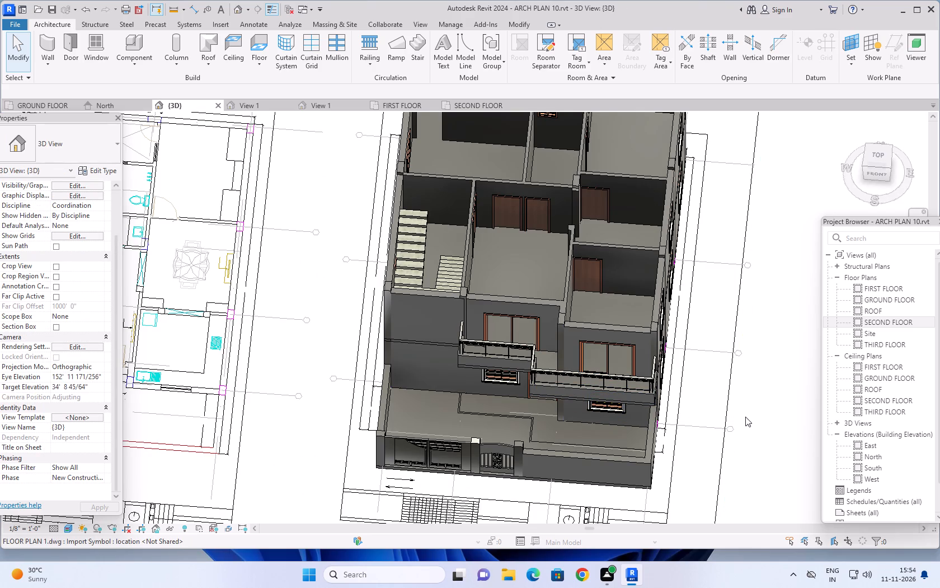
scroll(755, 417, down, 1)
middle_drag(758, 416, 738, 408)
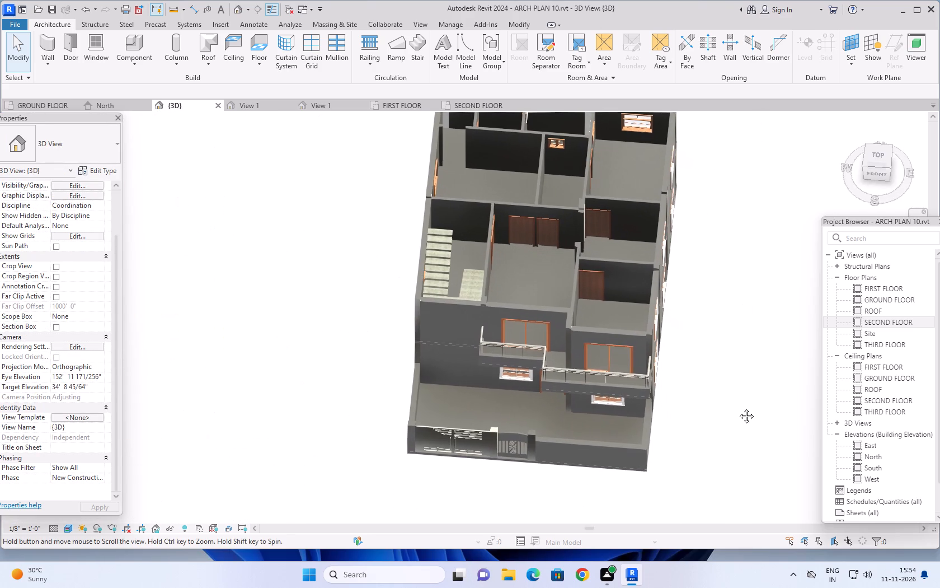
middle_drag(738, 408, 737, 407)
middle_click(734, 408)
middle_click(734, 408)
middle_click(734, 408)
middle_click(734, 408)
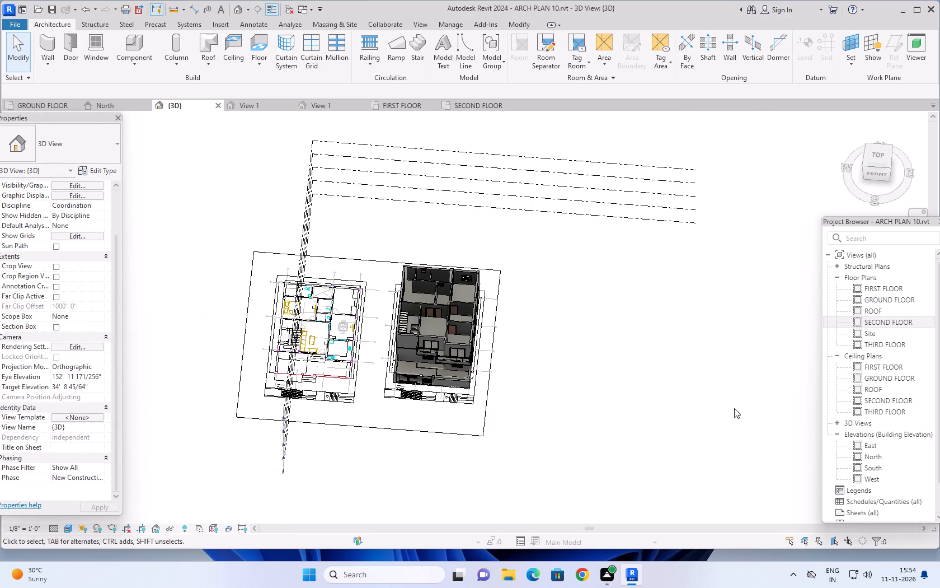
scroll(405, 270, up, 2)
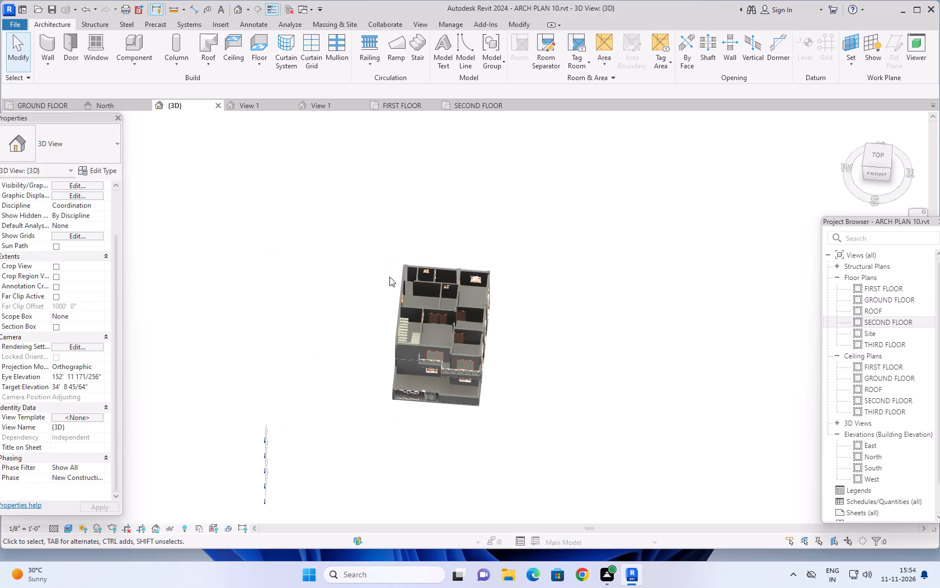
scroll(389, 277, up, 5)
scroll(384, 305, down, 1)
middle_drag(368, 394, 374, 374)
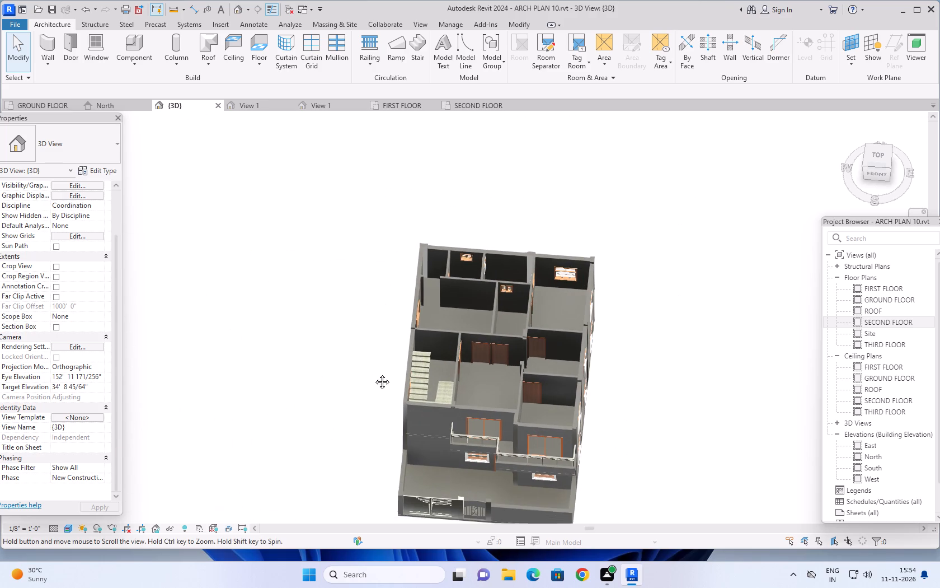
middle_drag(374, 374, 387, 280)
middle_click(387, 280)
scroll(436, 386, up, 1)
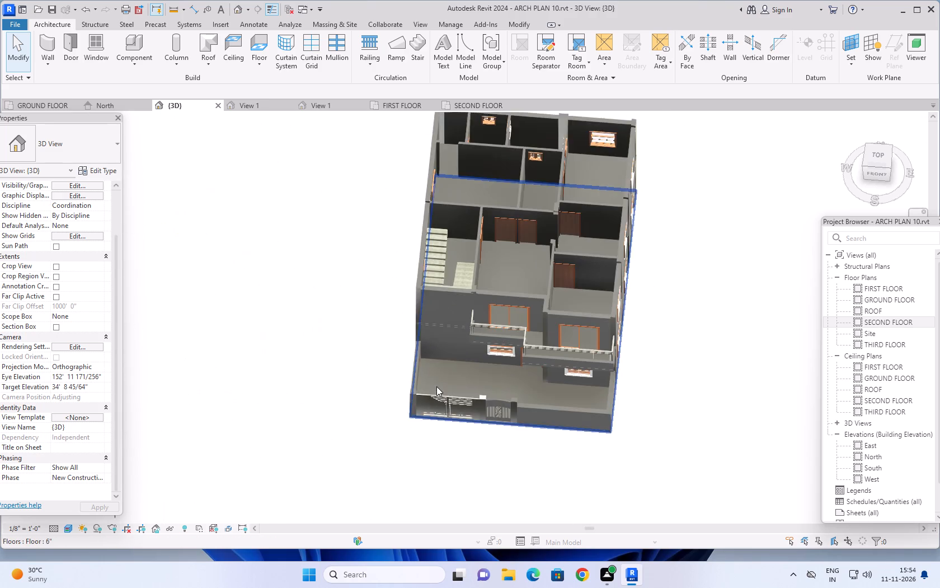
scroll(436, 386, up, 1)
scroll(500, 412, up, 8)
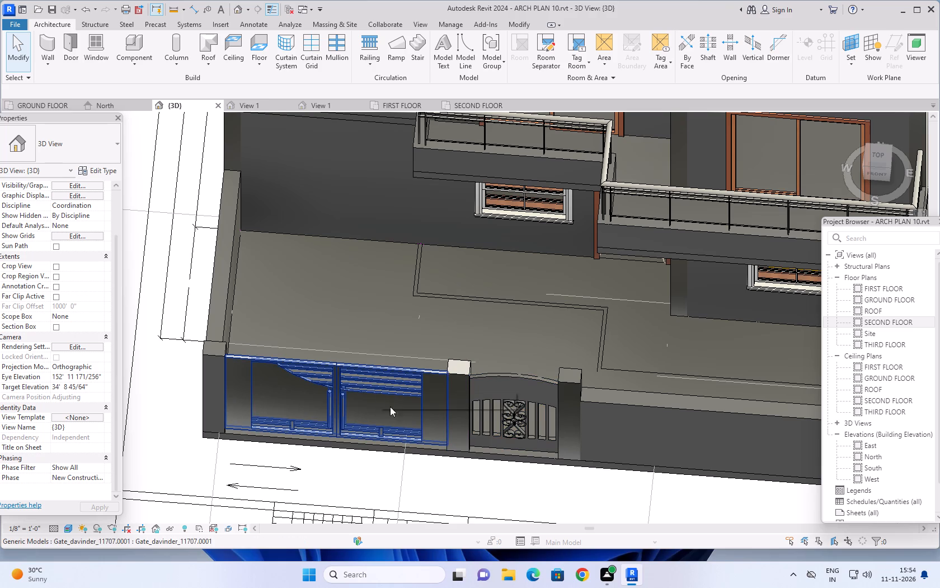
scroll(521, 411, down, 9)
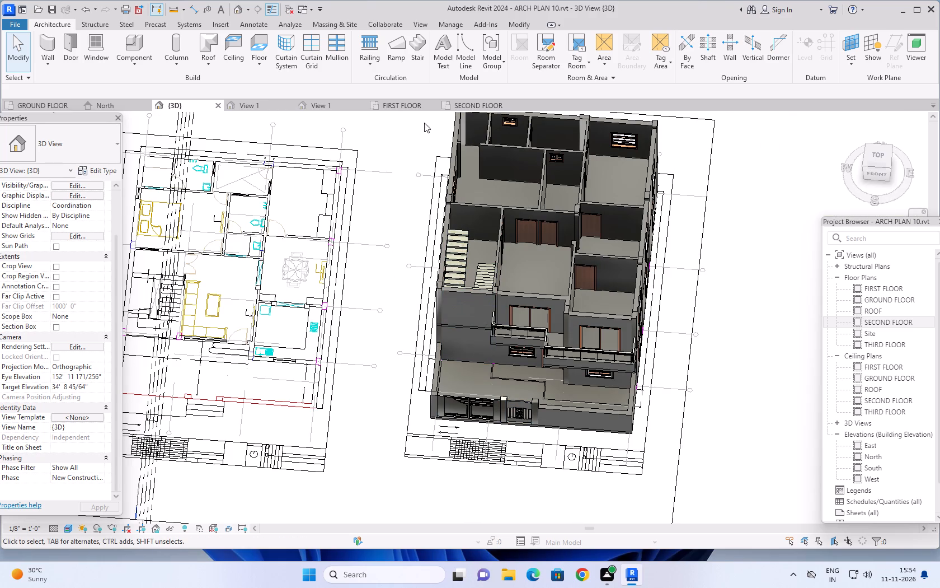
Inspect the staircase's two flights and landing in the SECOND FLOOR plan.
click(464, 105)
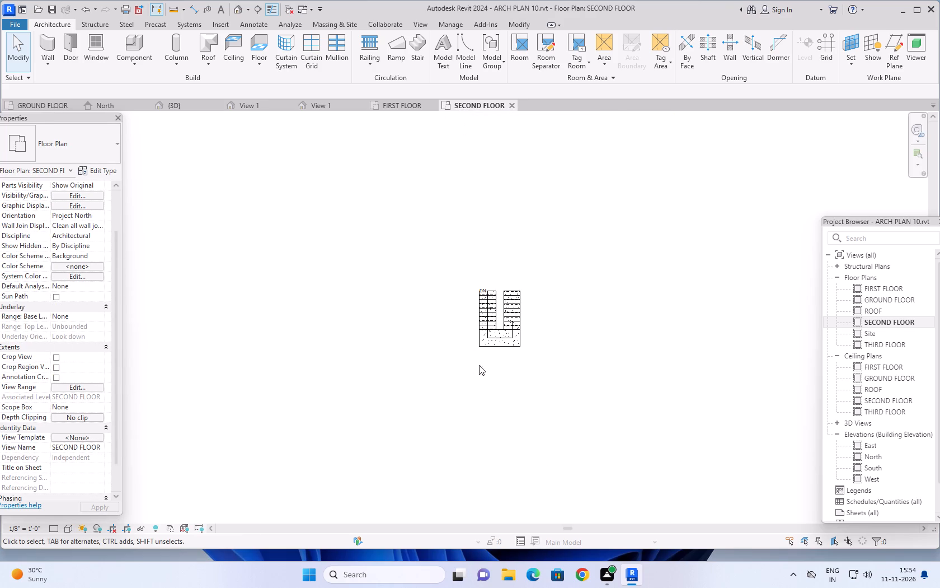
scroll(481, 362, up, 7)
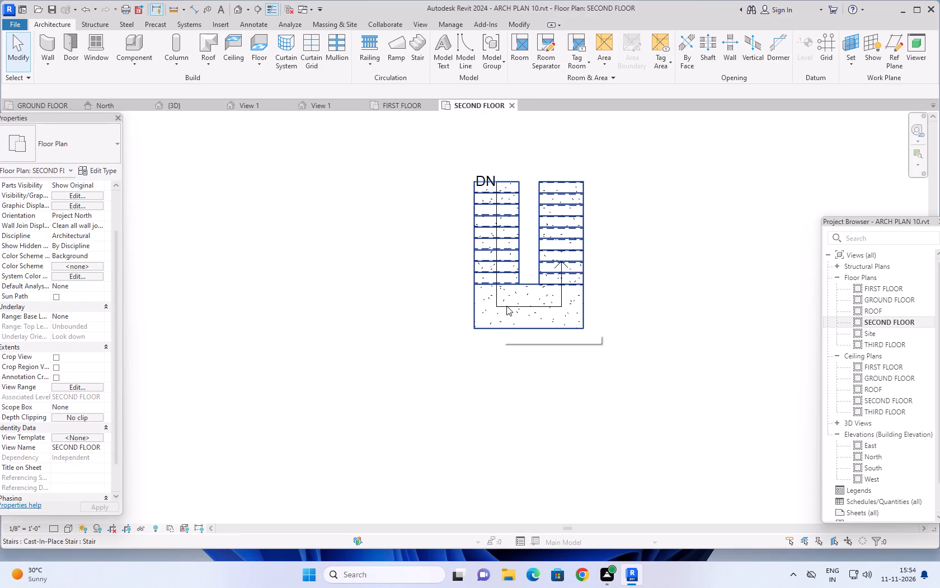
scroll(513, 236, down, 3)
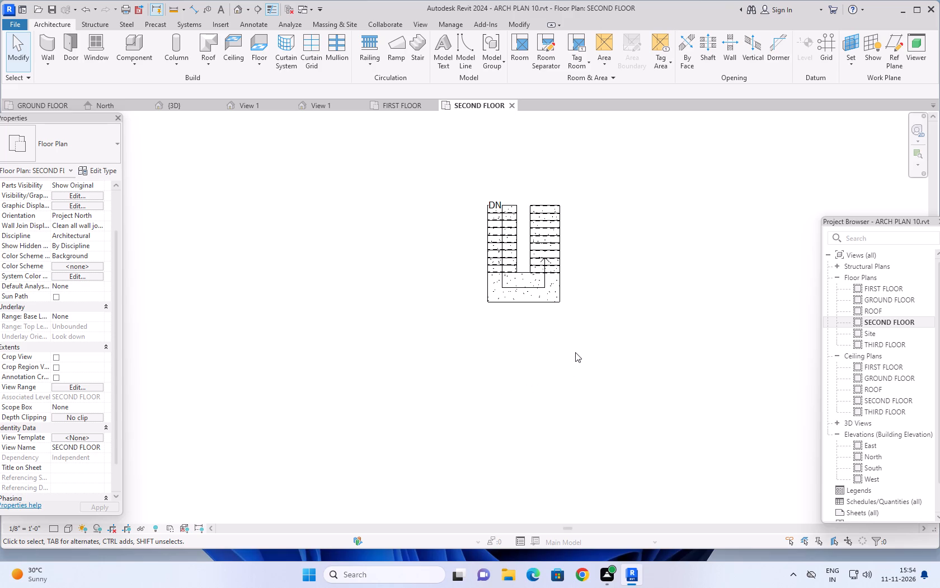
scroll(485, 181, up, 6)
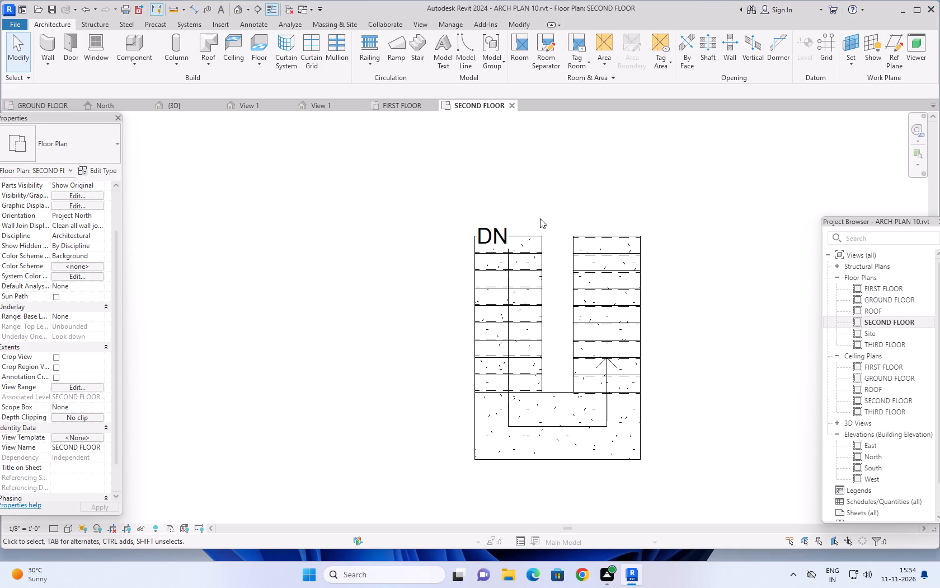
middle_drag(540, 218, 535, 176)
scroll(572, 203, up, 6)
scroll(572, 203, down, 2)
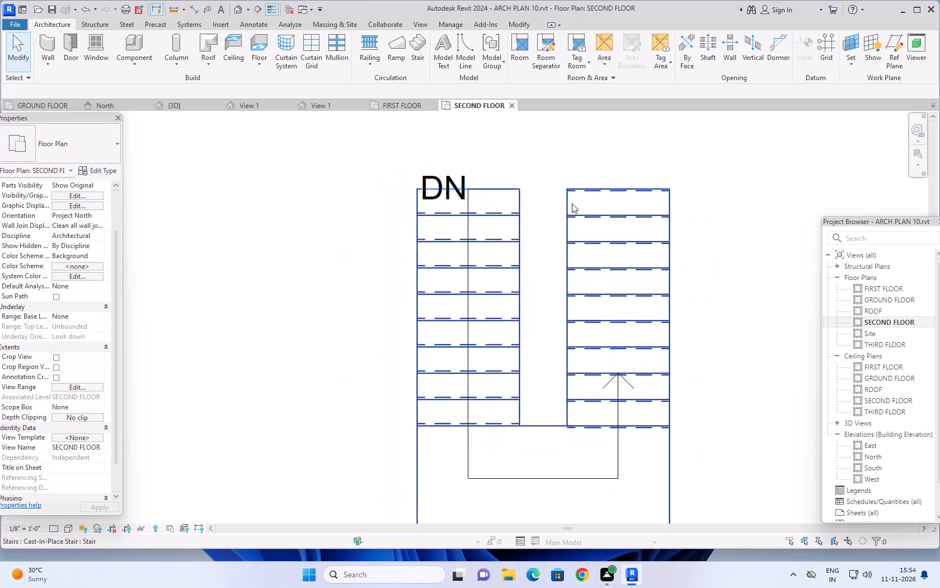
scroll(572, 203, down, 4)
middle_drag(659, 280, 638, 273)
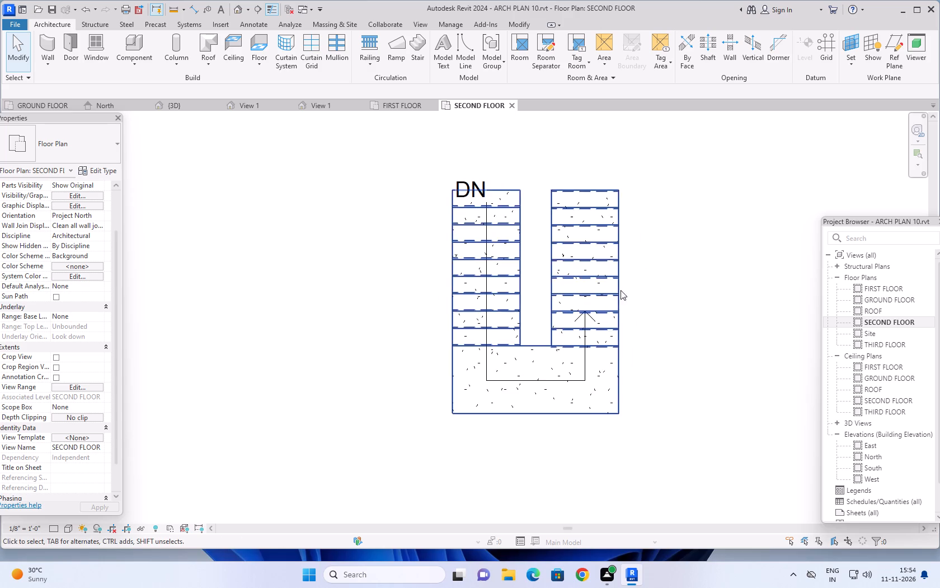
scroll(594, 298, up, 6)
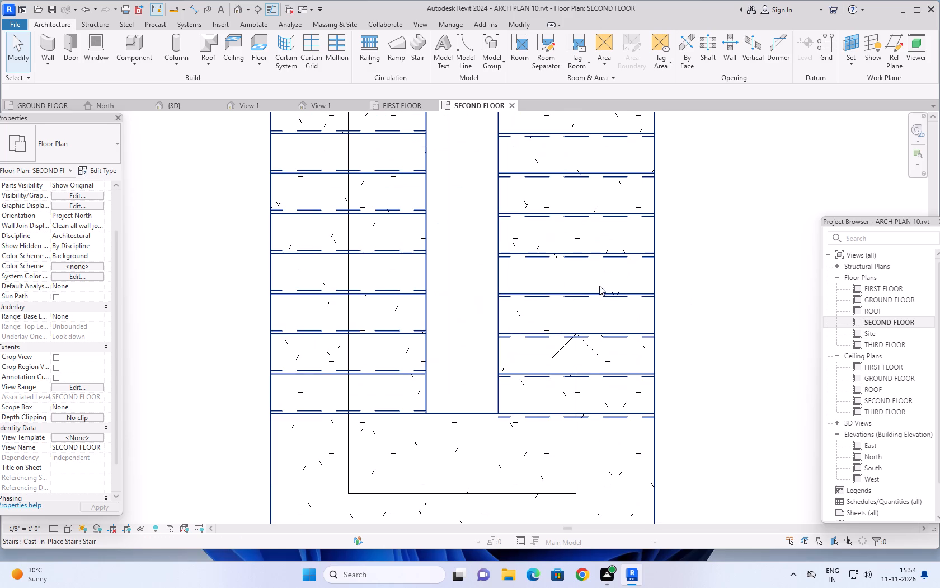
scroll(622, 283, down, 4)
middle_drag(686, 285, 683, 286)
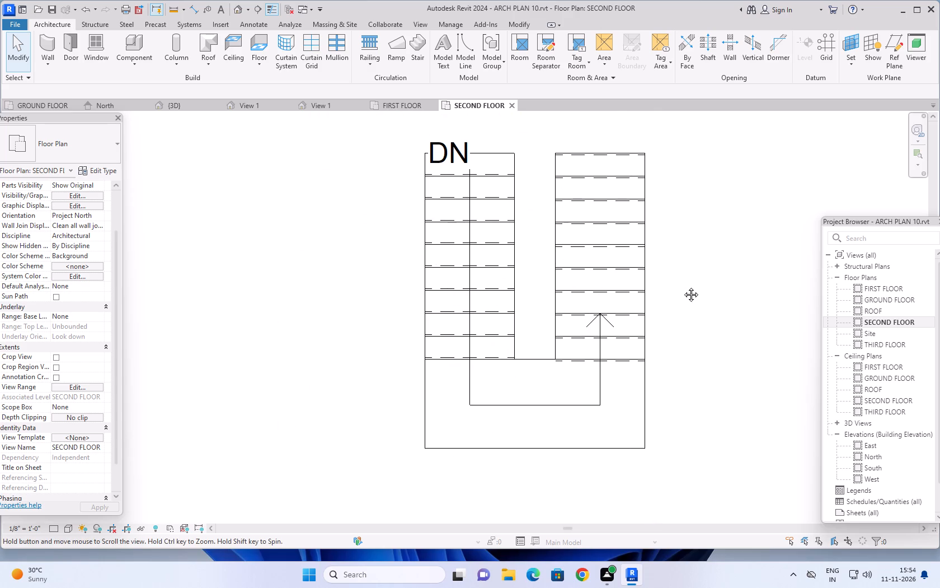
middle_drag(683, 286, 665, 312)
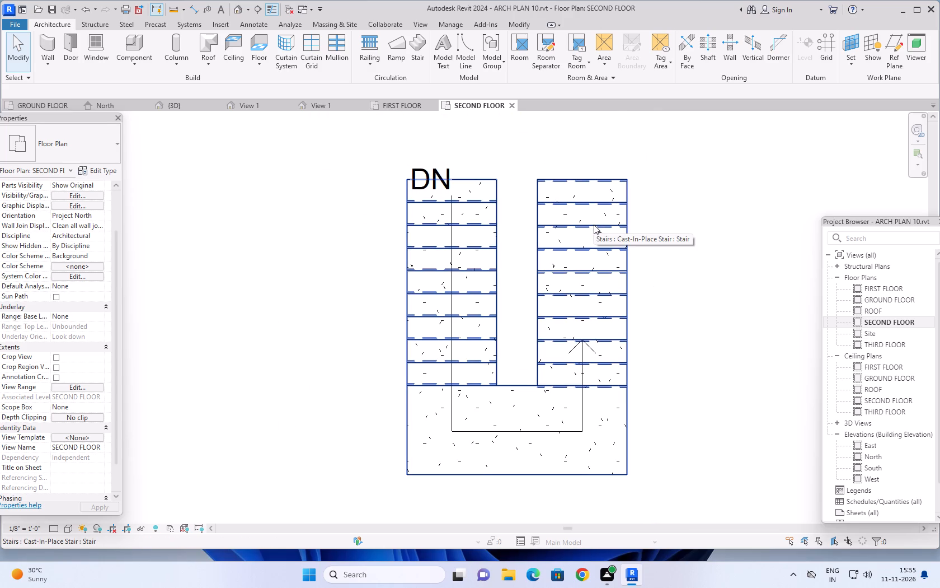
scroll(594, 225, up, 6)
scroll(594, 225, down, 6)
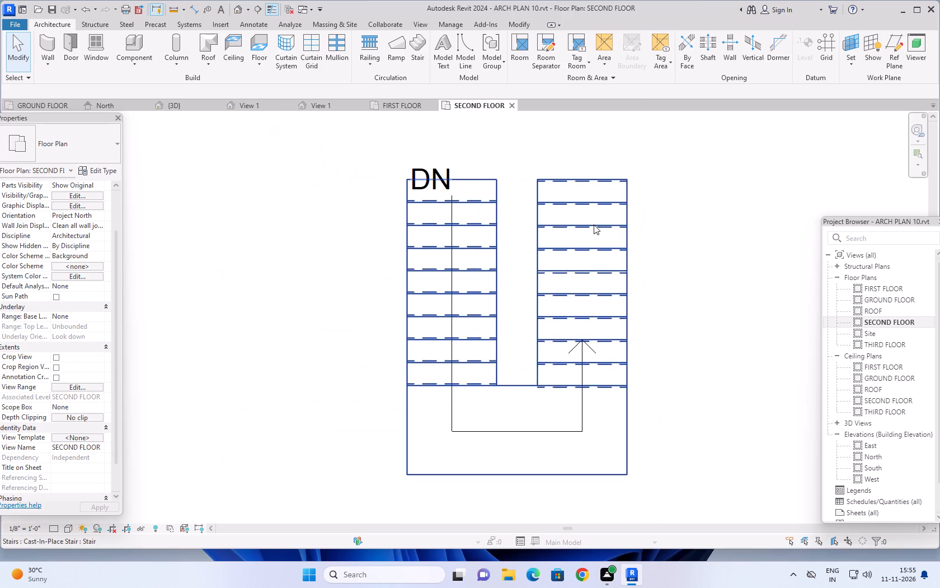
scroll(594, 225, down, 2)
scroll(673, 271, down, 2)
middle_drag(678, 277, 641, 289)
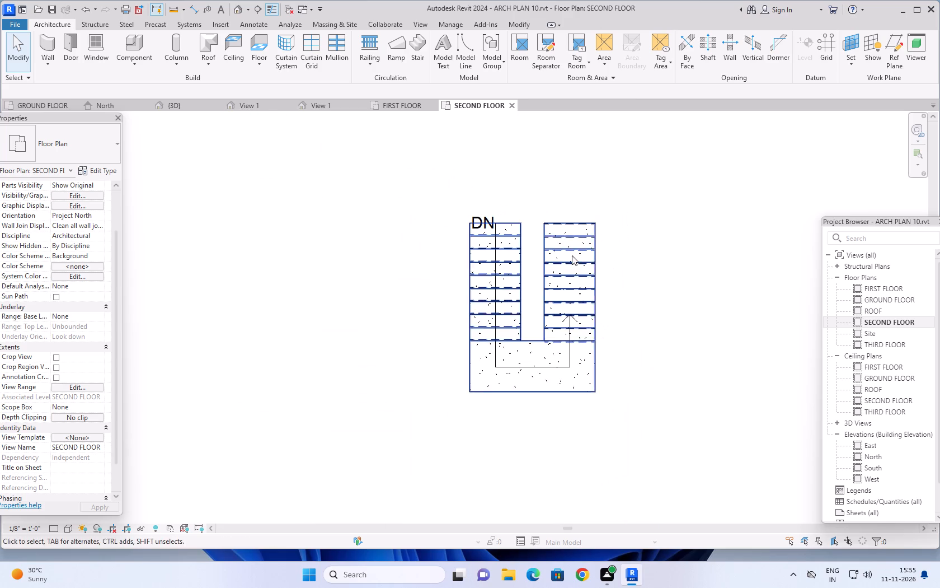
In the FIRST FLOOR plan, start a 6" architectural floor boundary sketch with its level set to SECOND FLOOR.
click(415, 104)
scroll(673, 323, down, 1)
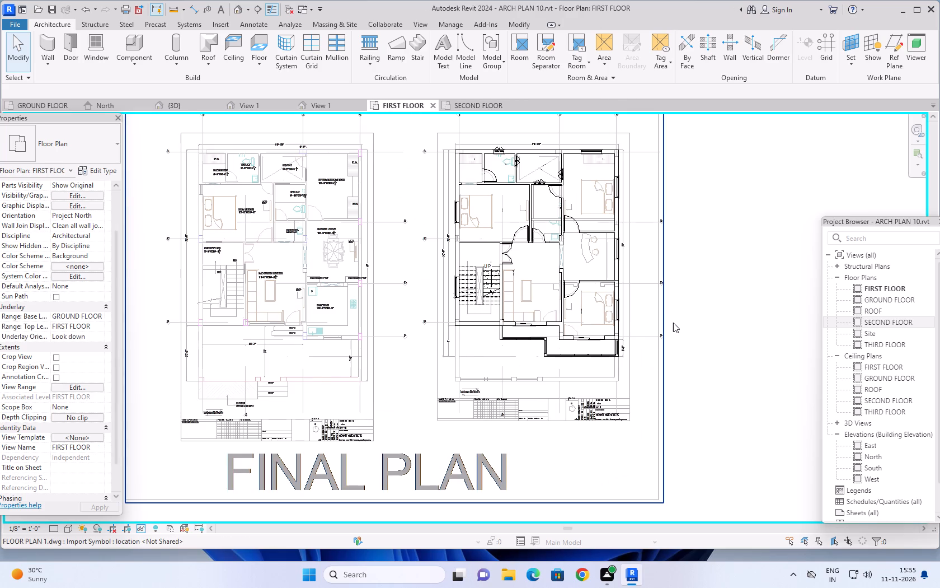
scroll(522, 198, up, 1)
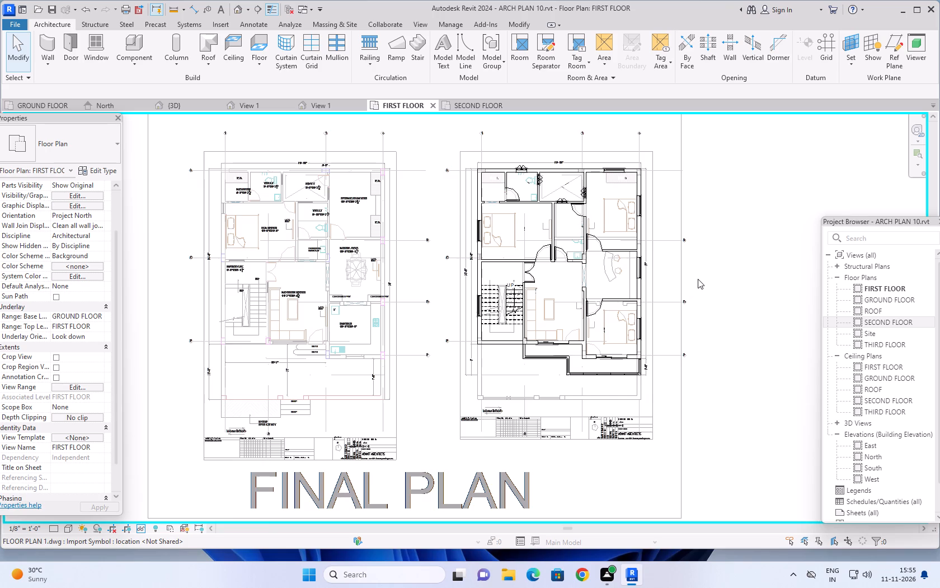
scroll(698, 279, up, 1)
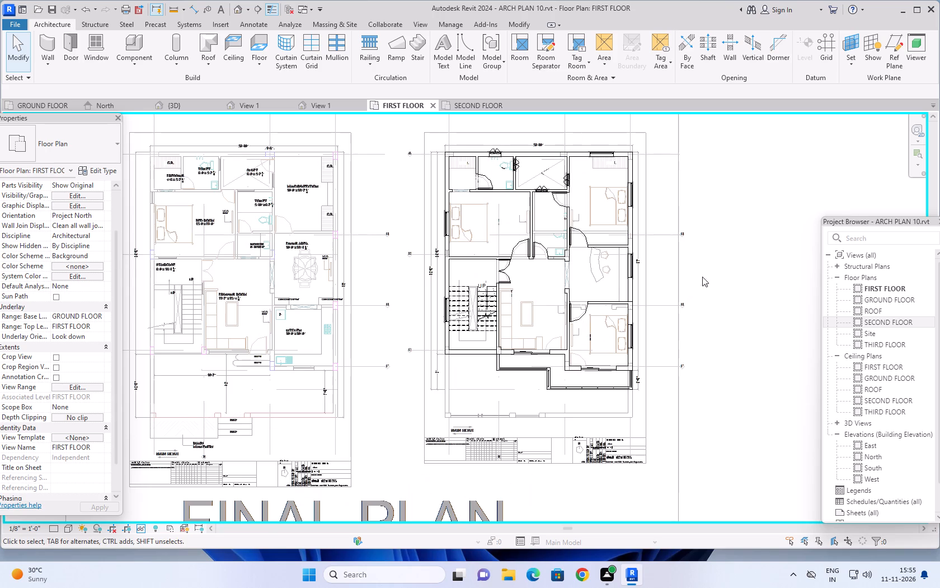
middle_drag(732, 255, 742, 259)
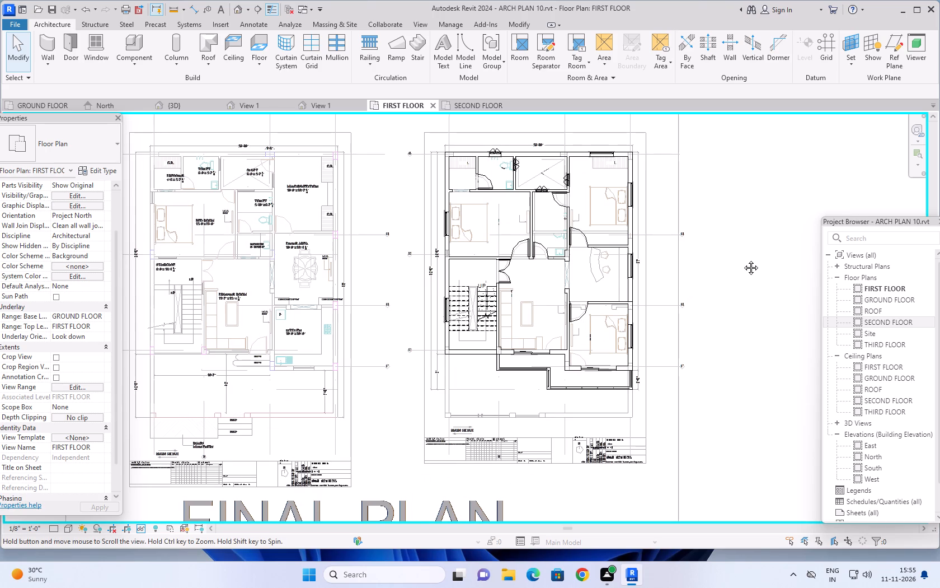
middle_drag(742, 259, 764, 276)
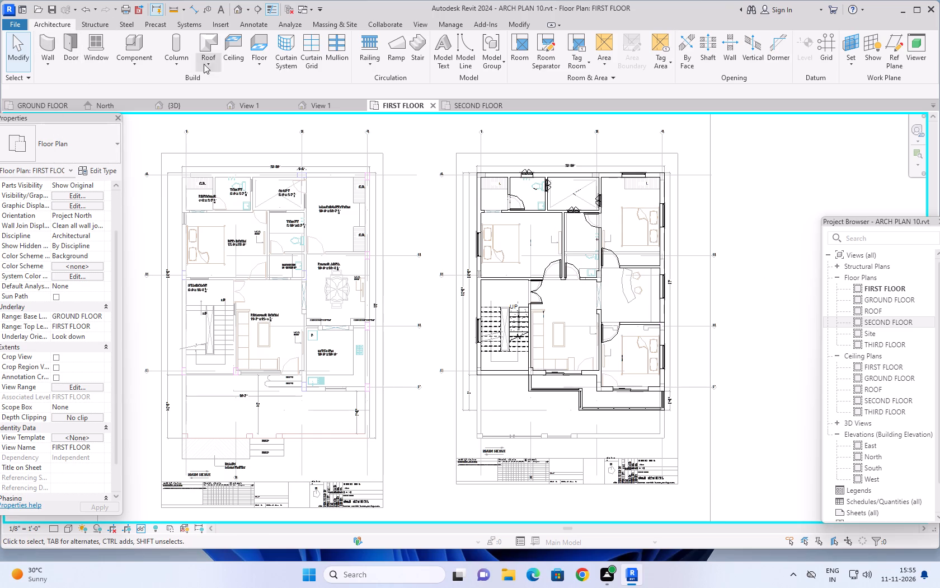
click(253, 66)
click(271, 79)
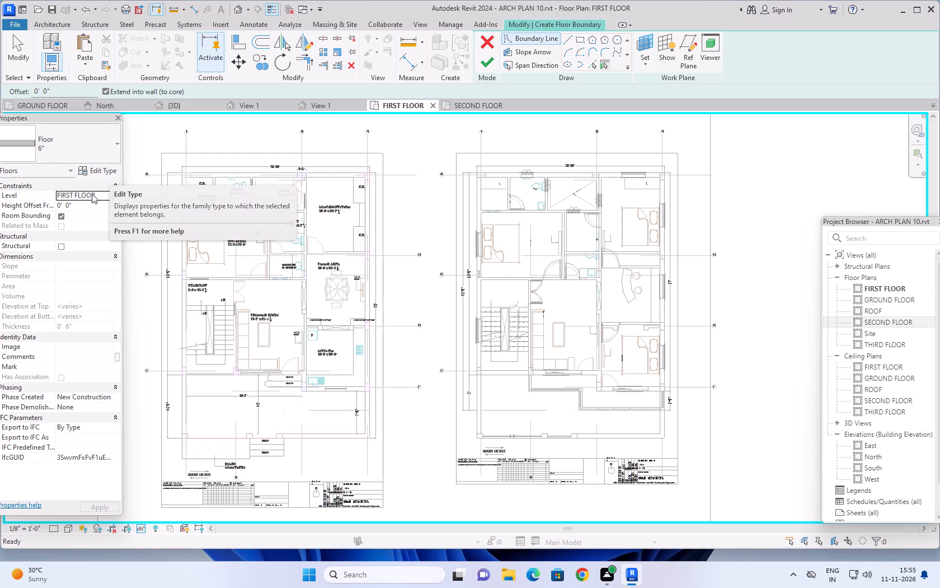
click(106, 195)
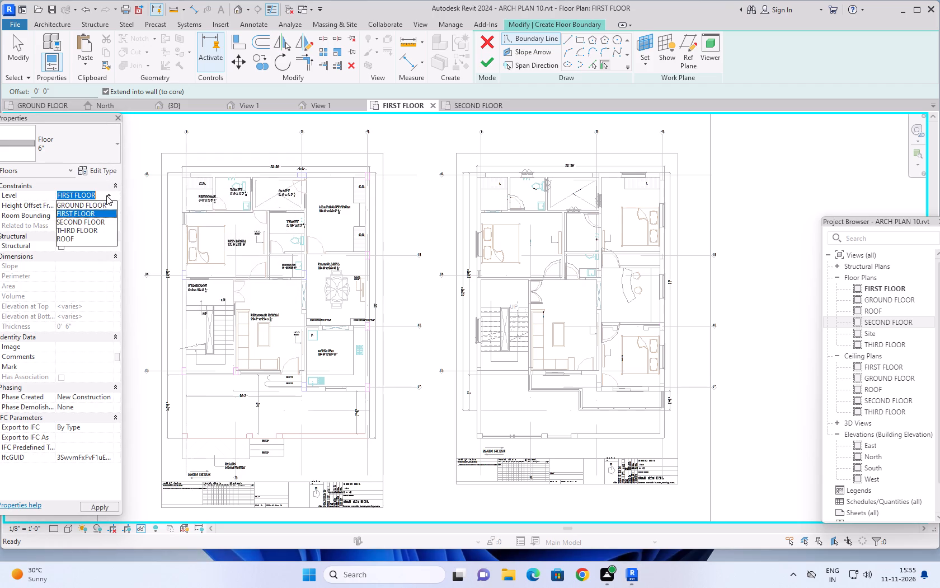
click(92, 222)
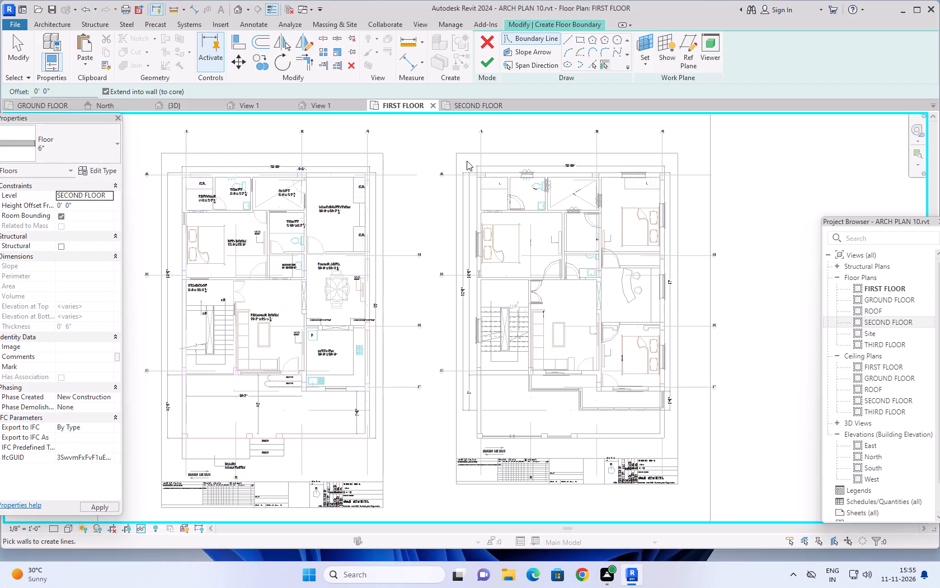
Sketch the floor boundary's north edge, 31'-10" long, along the outer wall face from the north-west to the north-east corner.
click(564, 43)
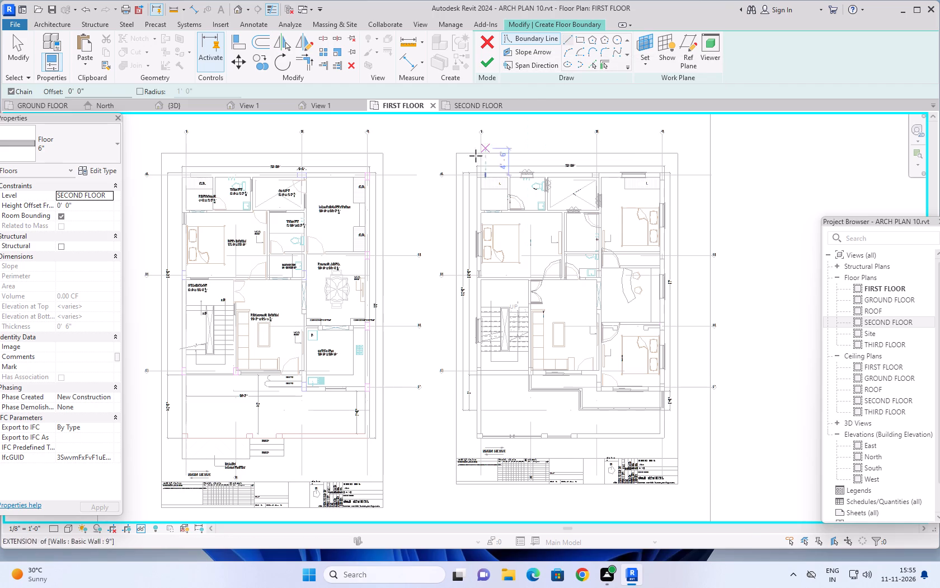
scroll(481, 180, up, 6)
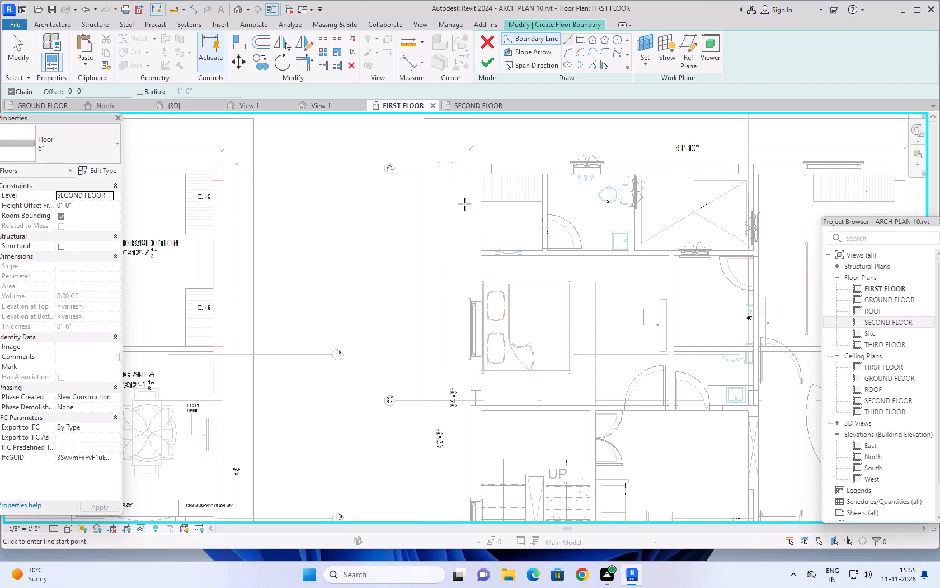
click(472, 163)
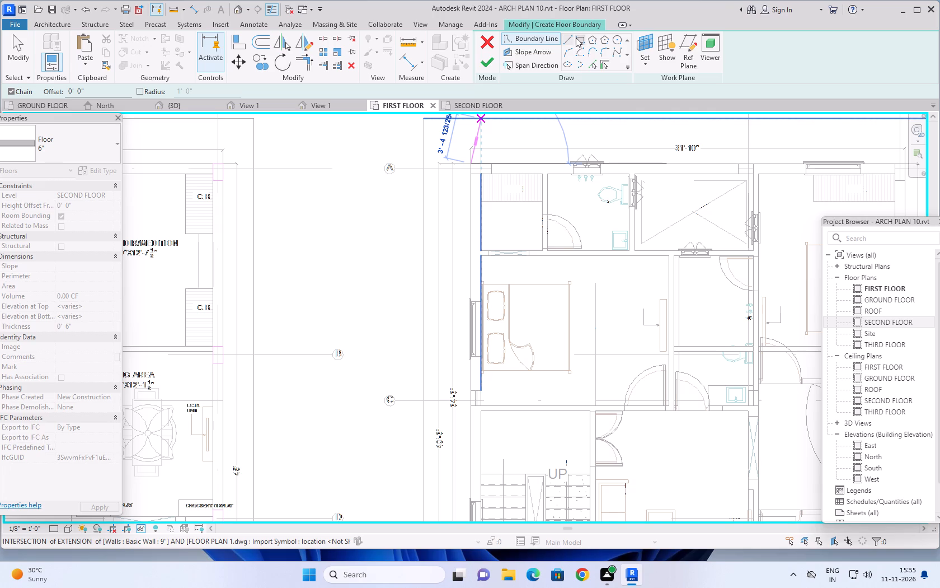
scroll(700, 167, down, 3)
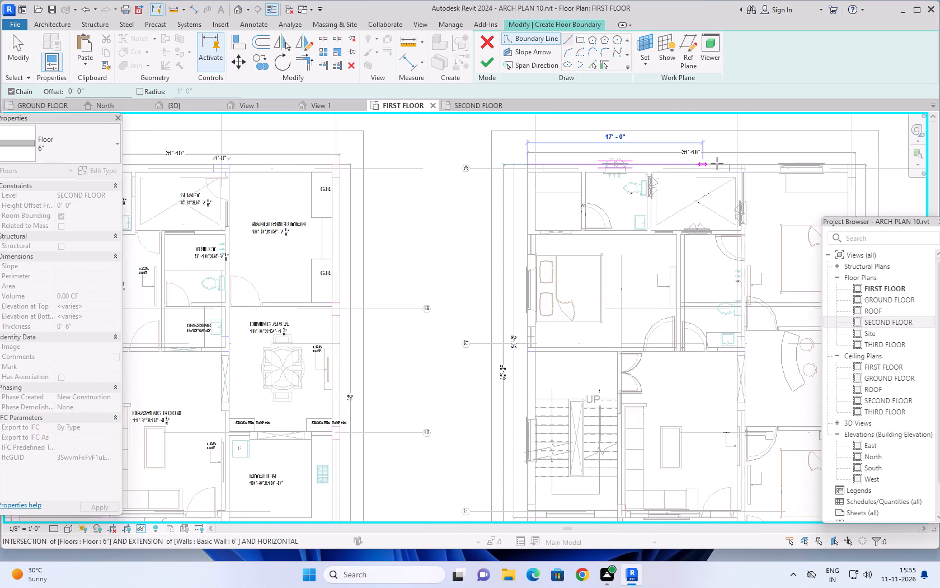
scroll(721, 162, down, 2)
middle_drag(696, 161, 534, 154)
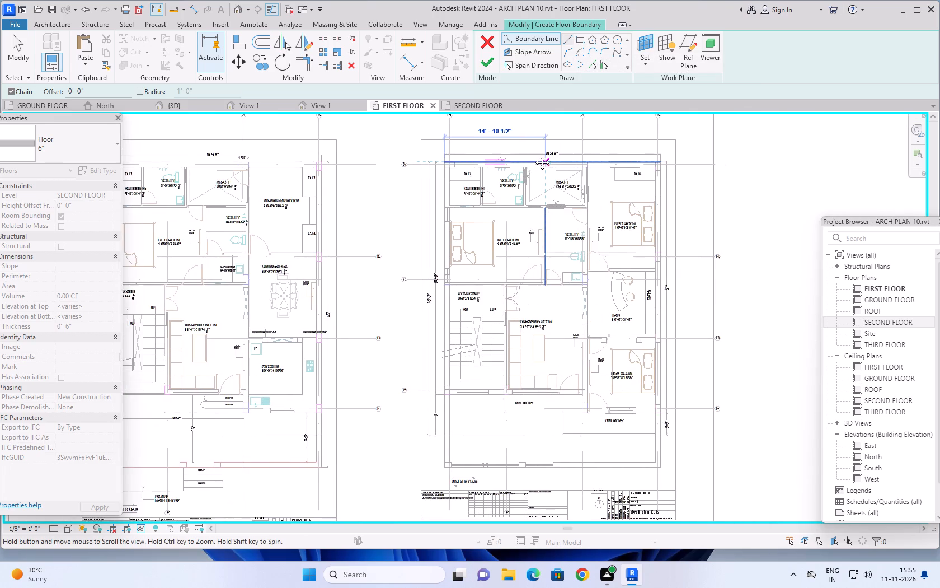
middle_drag(534, 154, 531, 153)
scroll(531, 153, down, 1)
scroll(619, 155, up, 6)
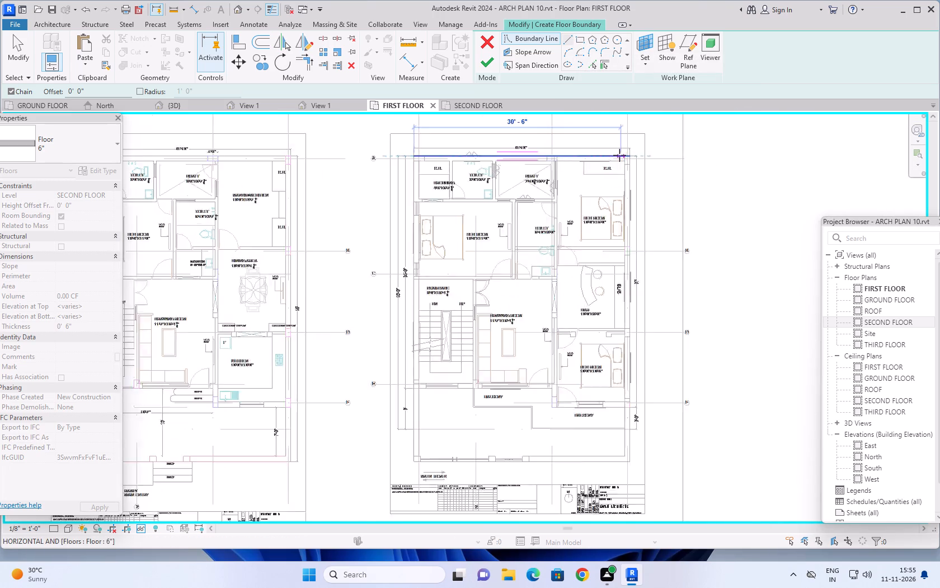
scroll(599, 156, up, 3)
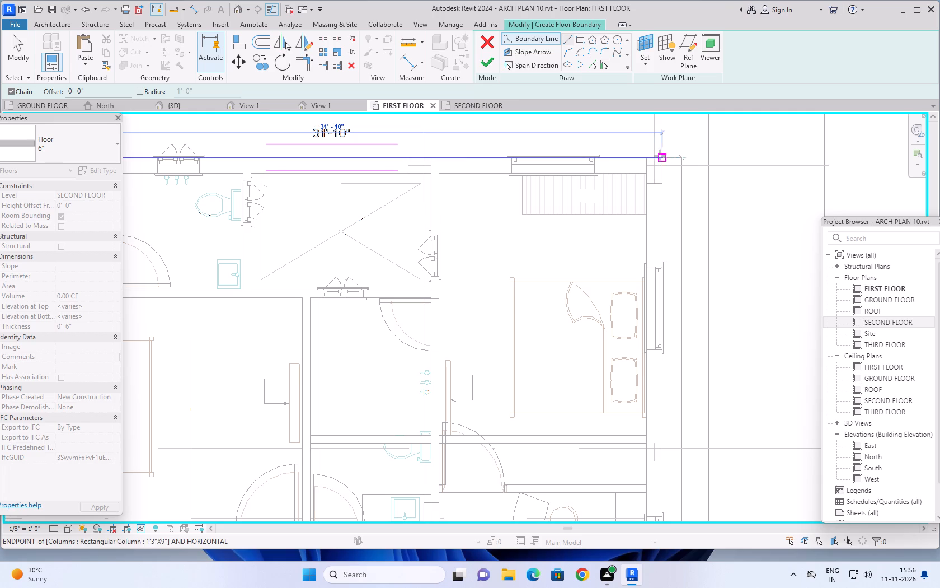
click(662, 158)
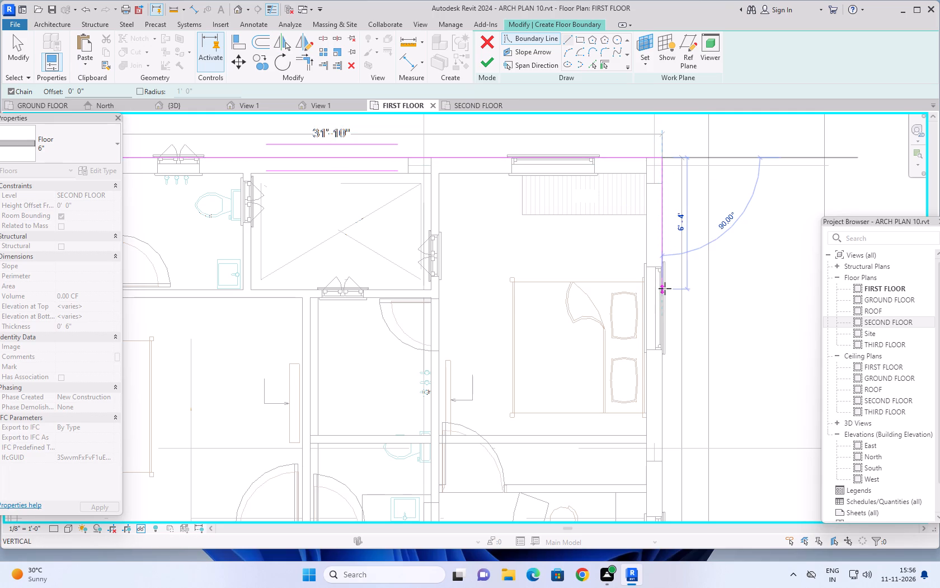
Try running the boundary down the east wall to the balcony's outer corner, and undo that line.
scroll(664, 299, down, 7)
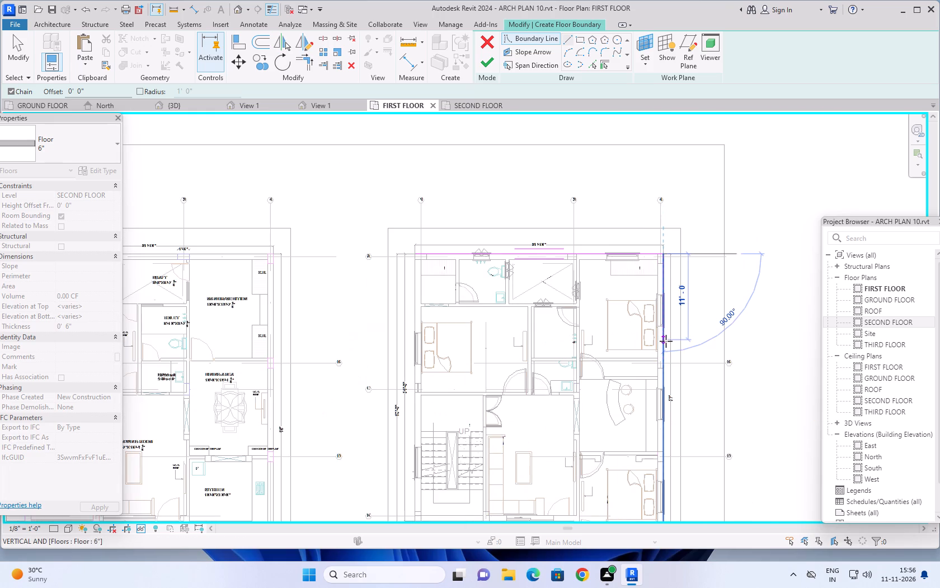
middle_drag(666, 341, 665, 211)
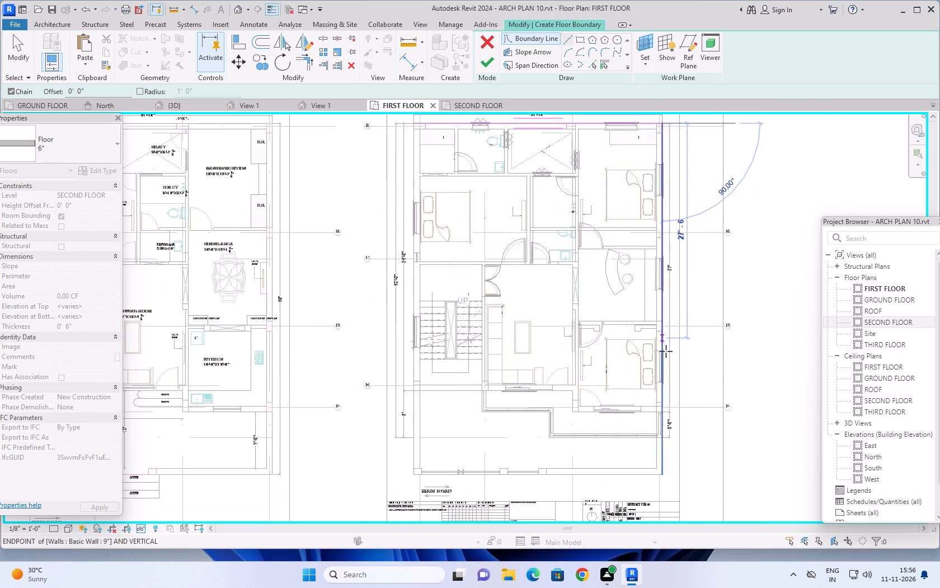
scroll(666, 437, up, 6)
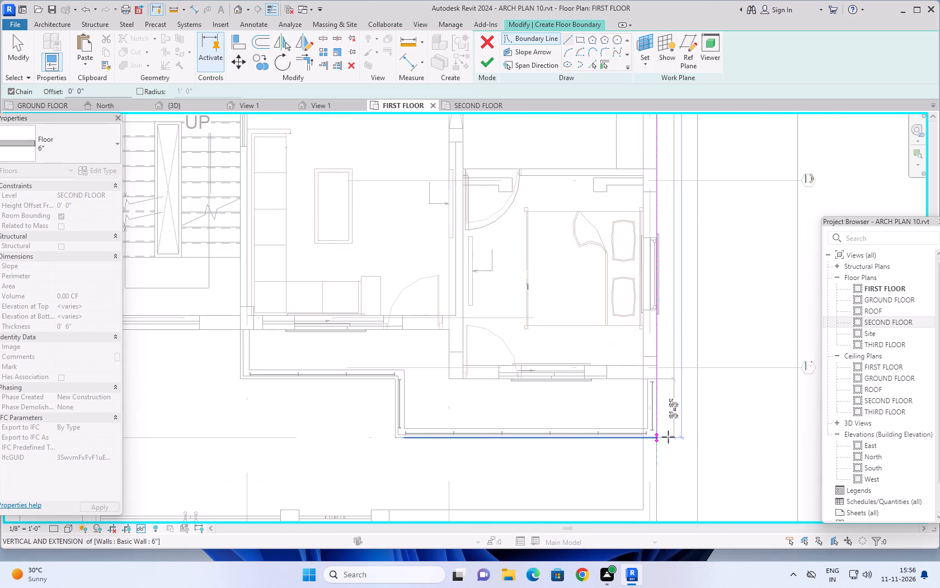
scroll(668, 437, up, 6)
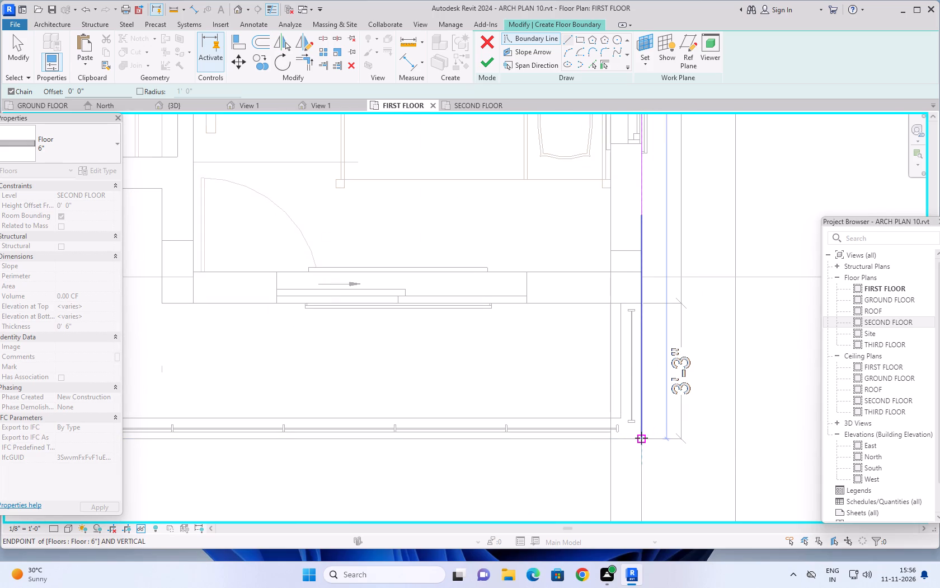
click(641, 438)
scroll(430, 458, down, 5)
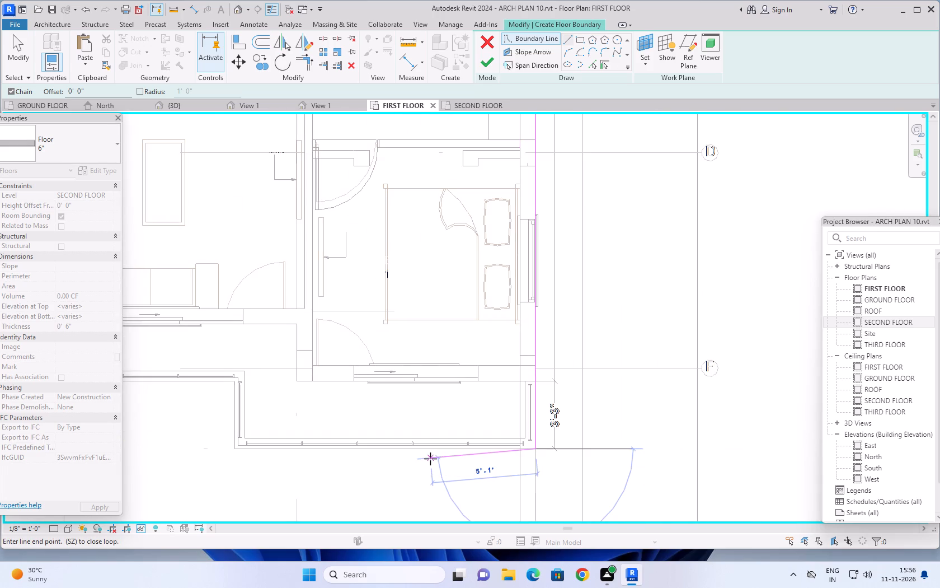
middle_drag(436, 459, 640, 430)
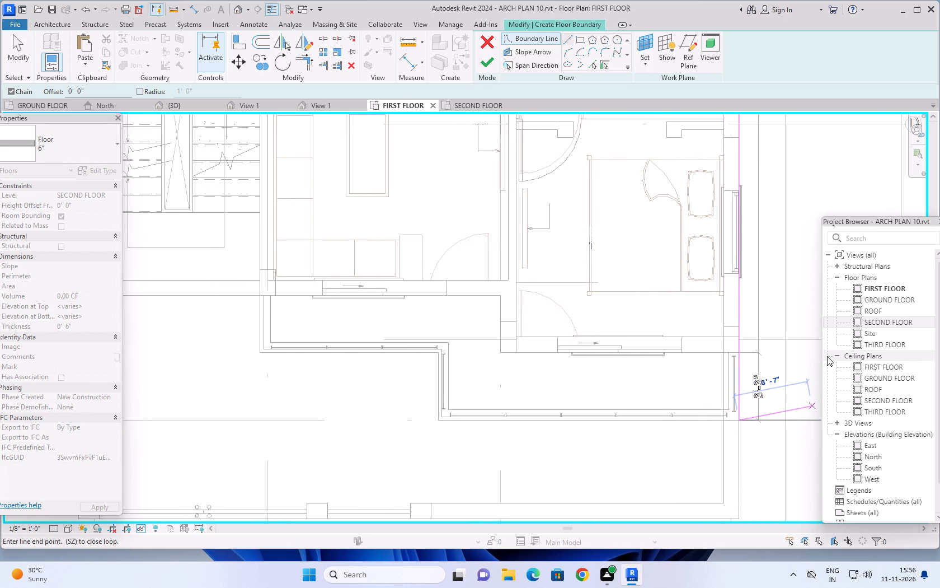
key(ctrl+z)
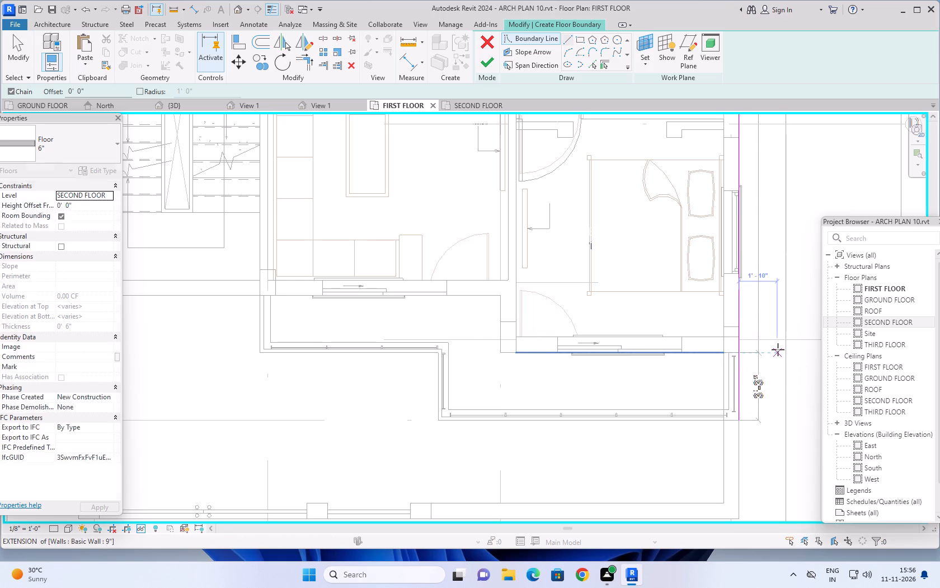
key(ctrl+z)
Sketch the boundary's east edge along the outer wall face from the north-east corner to the front bedroom's outer corner, excluding the balcony.
scroll(716, 276, down, 3)
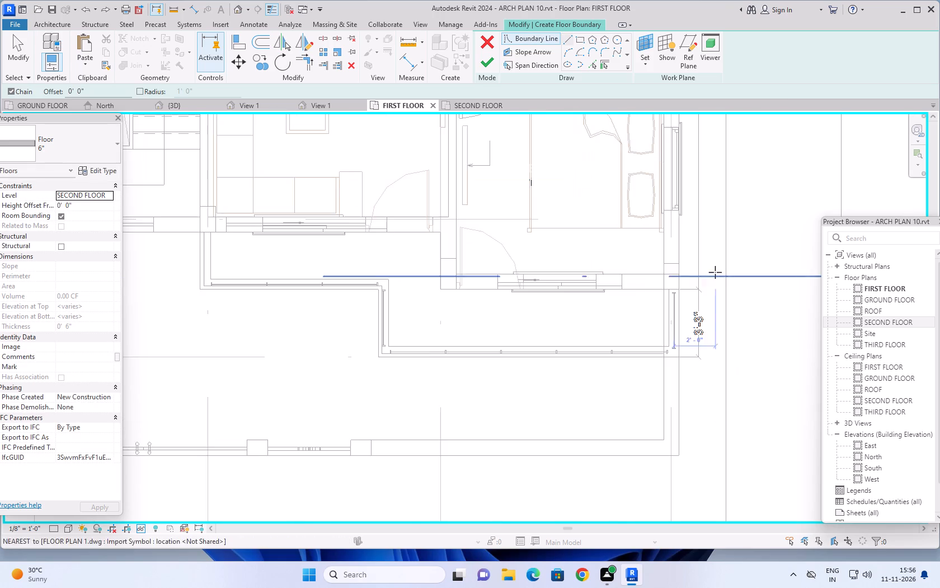
scroll(715, 272, down, 10)
middle_drag(744, 223, 699, 307)
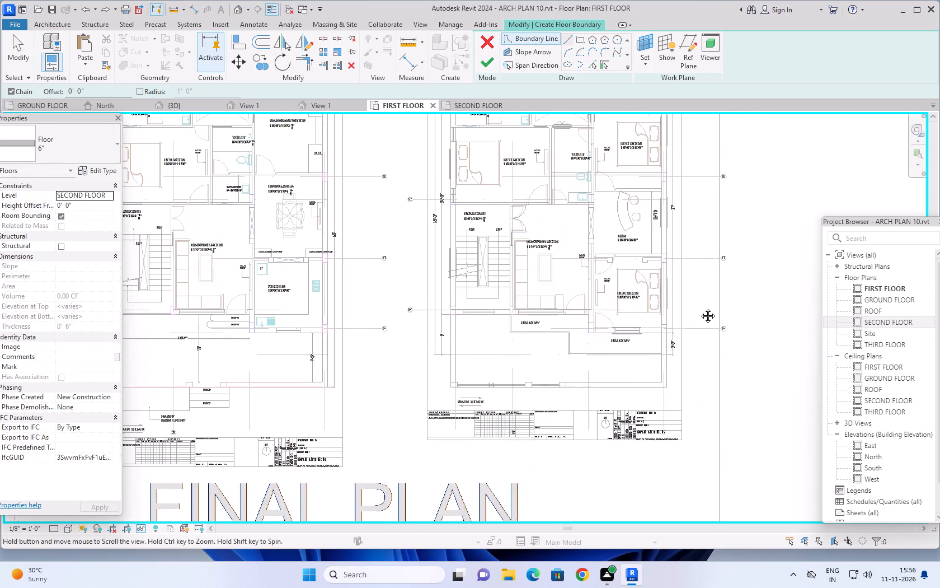
middle_drag(699, 307, 689, 347)
scroll(651, 135, up, 6)
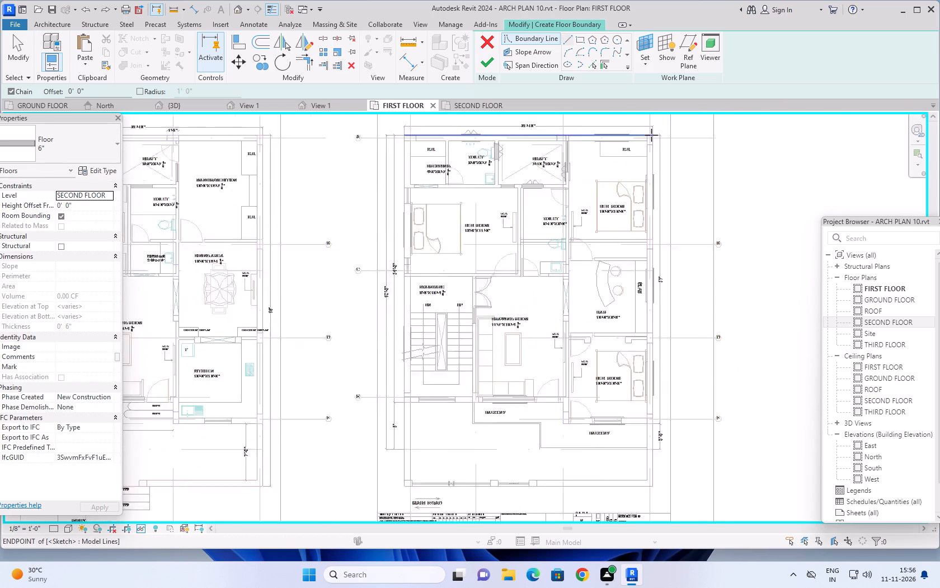
scroll(654, 166, up, 6)
middle_drag(674, 150, 664, 201)
click(647, 146)
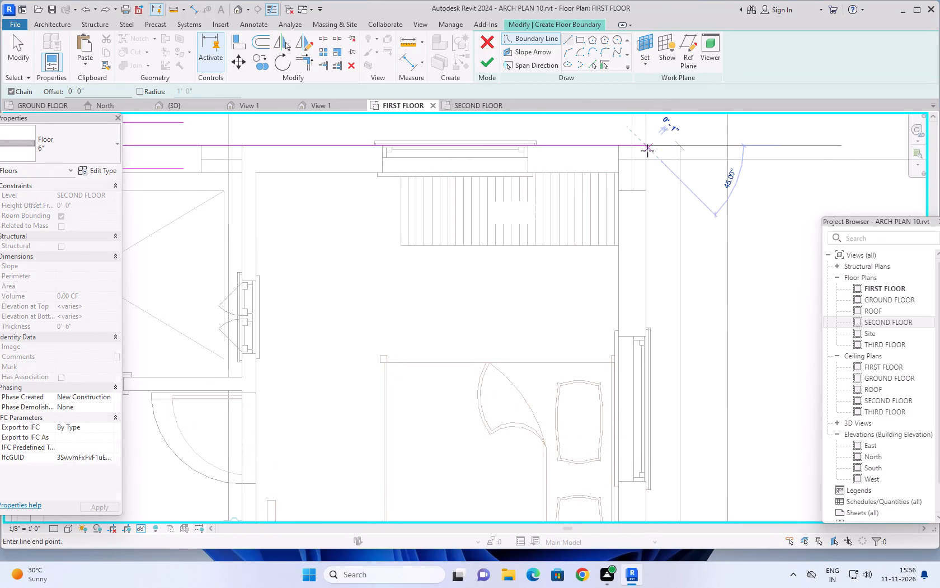
scroll(647, 317, down, 9)
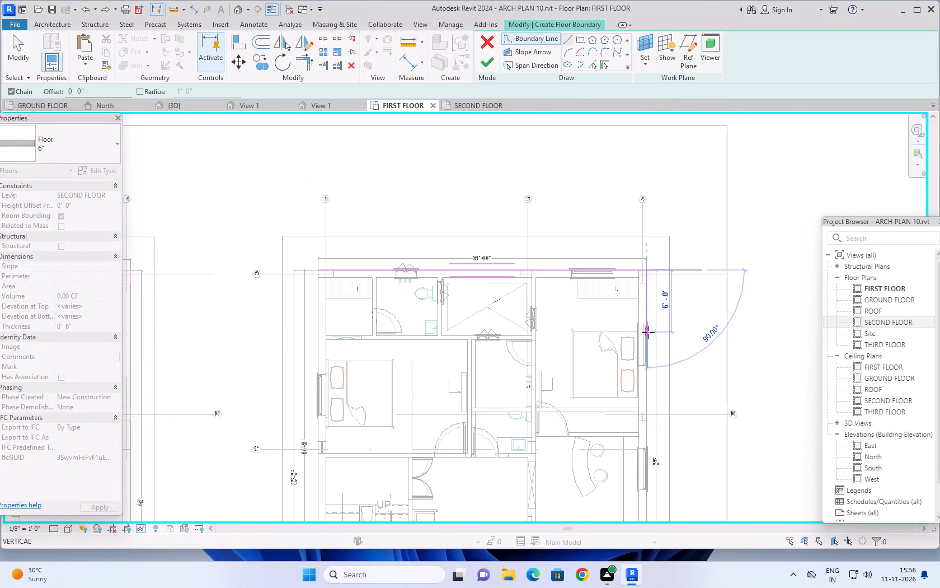
middle_drag(648, 332, 655, 150)
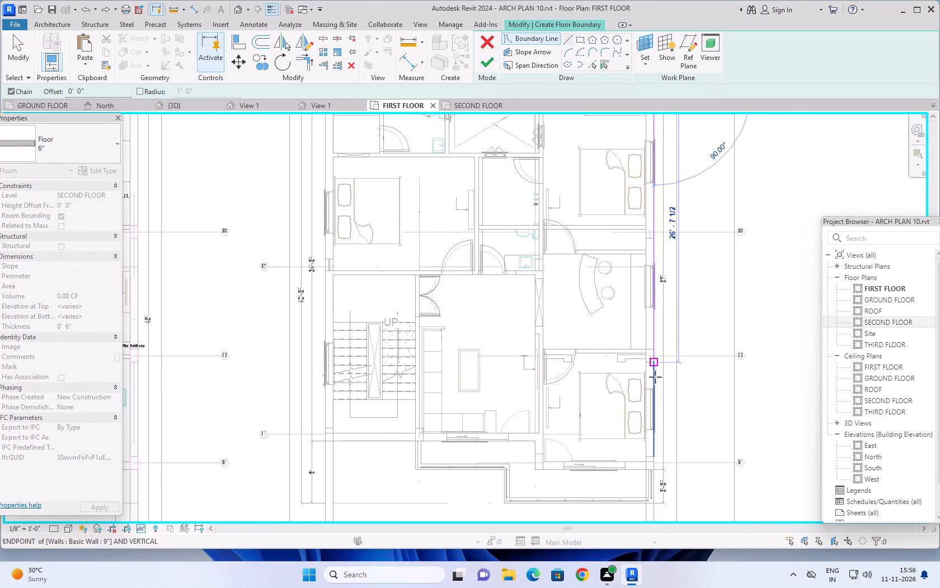
middle_drag(657, 398, 657, 288)
scroll(654, 345, up, 2)
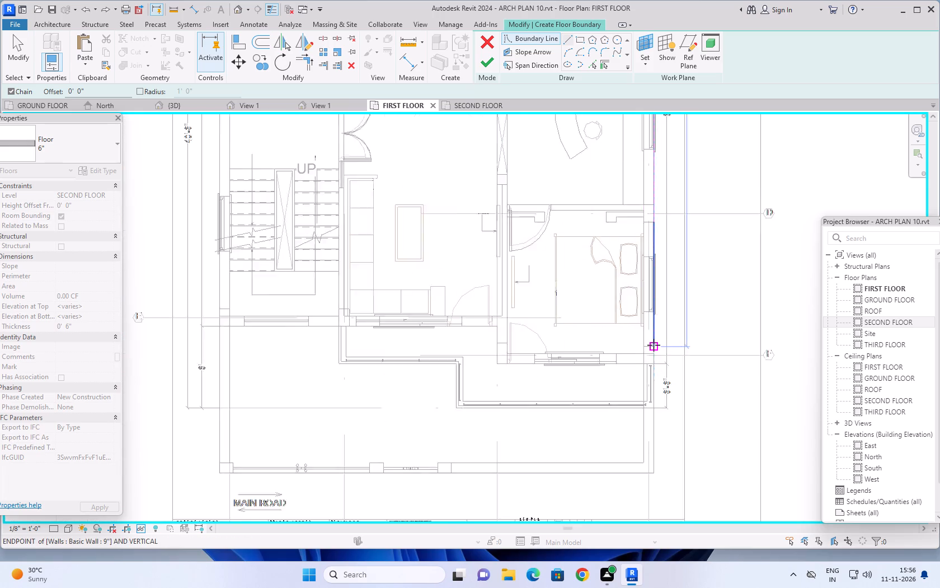
scroll(654, 345, up, 4)
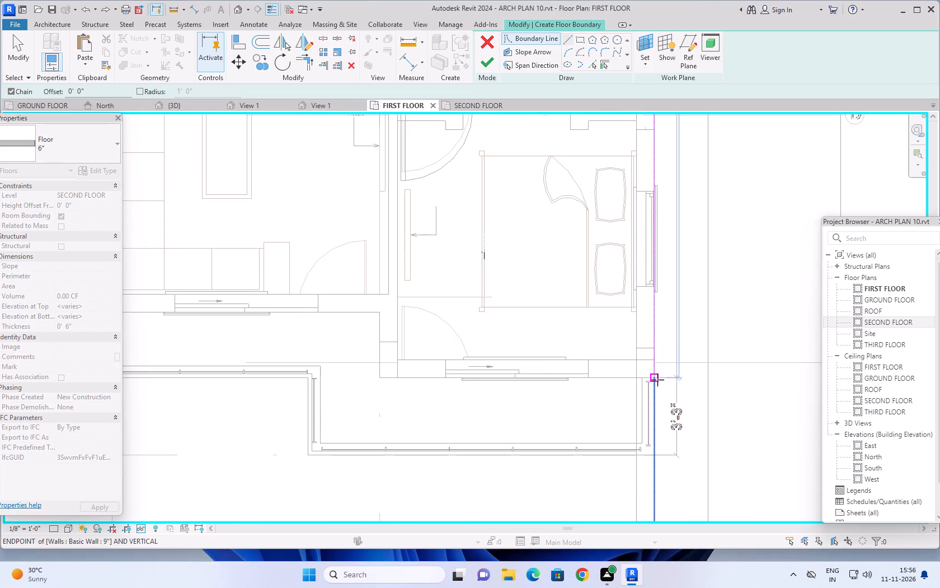
click(656, 377)
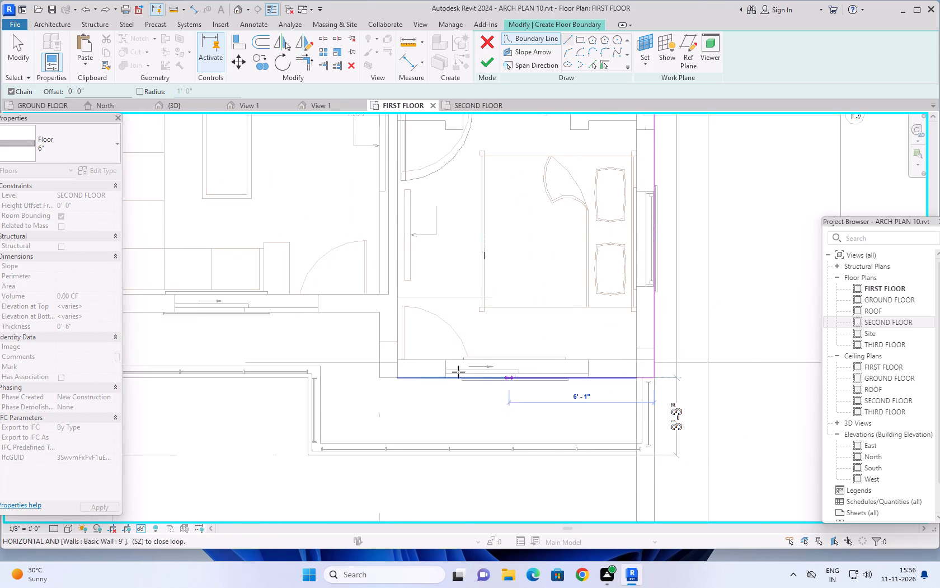
Sketch the floor boundary's stepped south edge along the outer wall faces to the staircase's south-west corner, including the 2'-9" jog and 11'-7" living room segment.
click(380, 377)
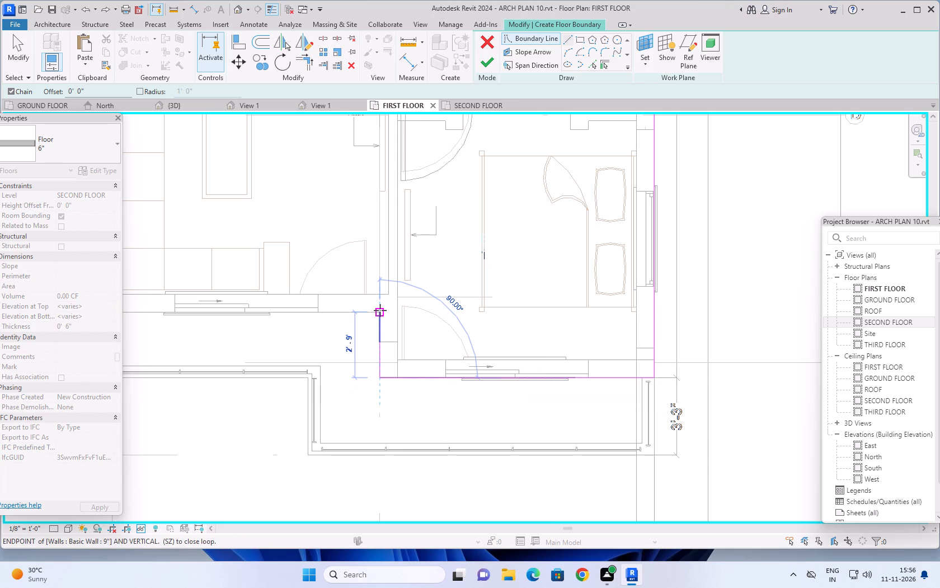
click(380, 310)
scroll(175, 330, down, 3)
middle_drag(175, 331, 194, 332)
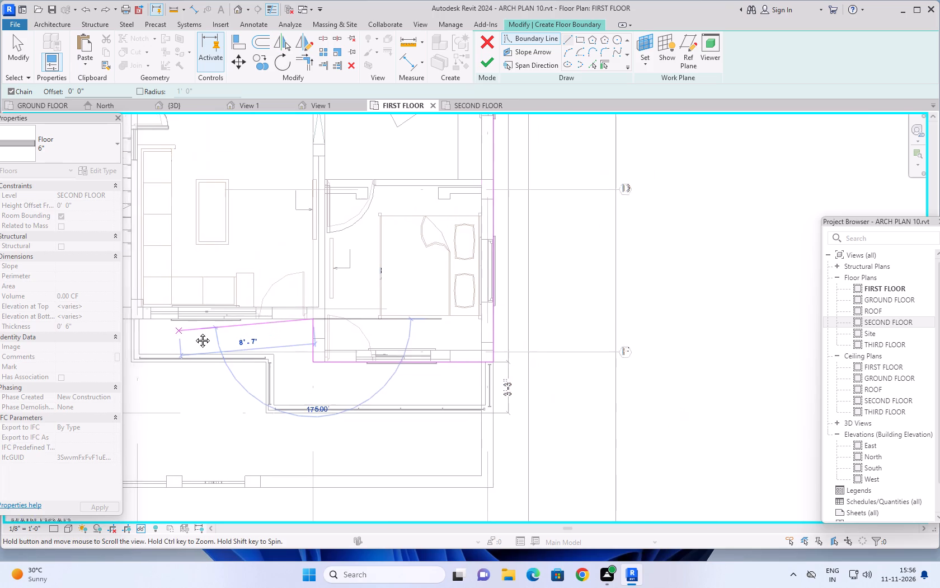
middle_drag(194, 332, 524, 341)
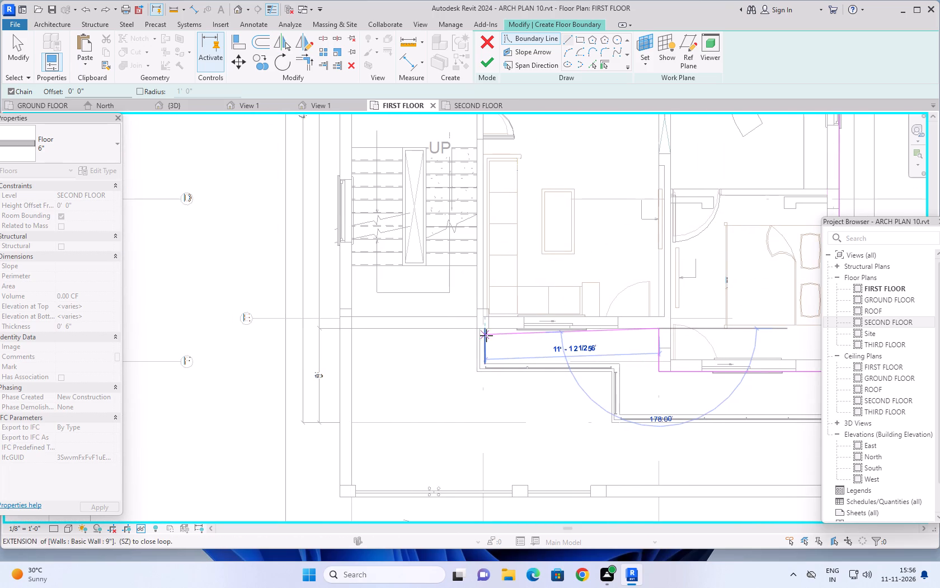
scroll(475, 331, up, 4)
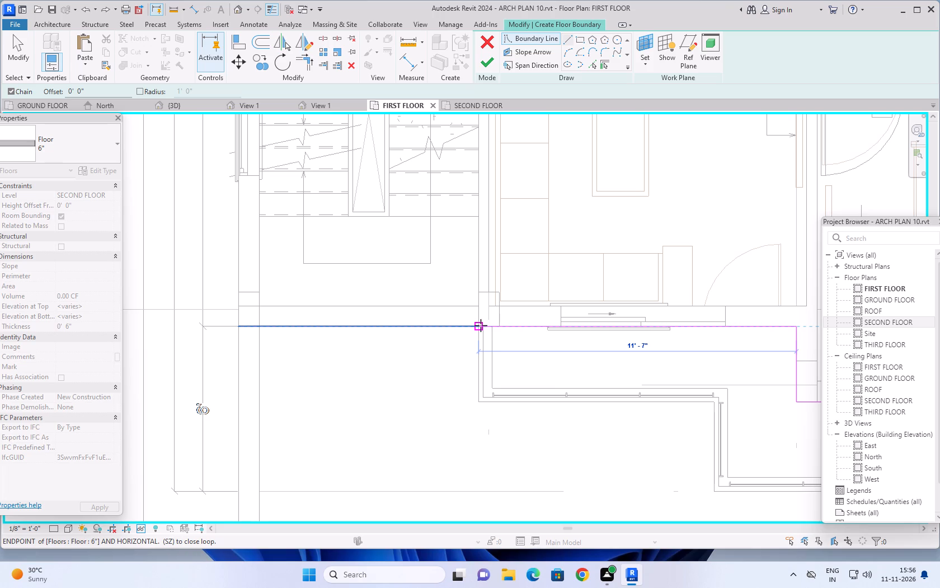
scroll(481, 325, down, 6)
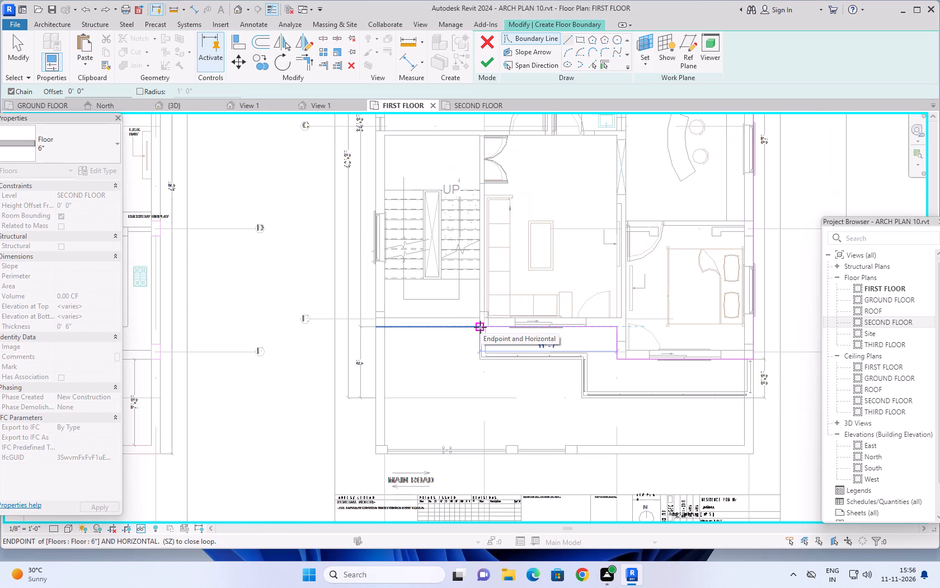
click(480, 327)
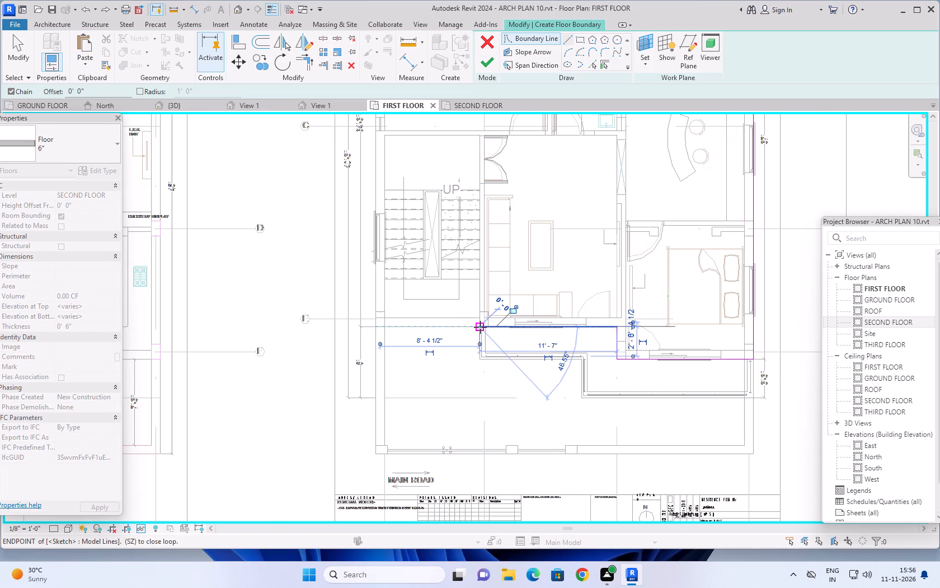
click(374, 327)
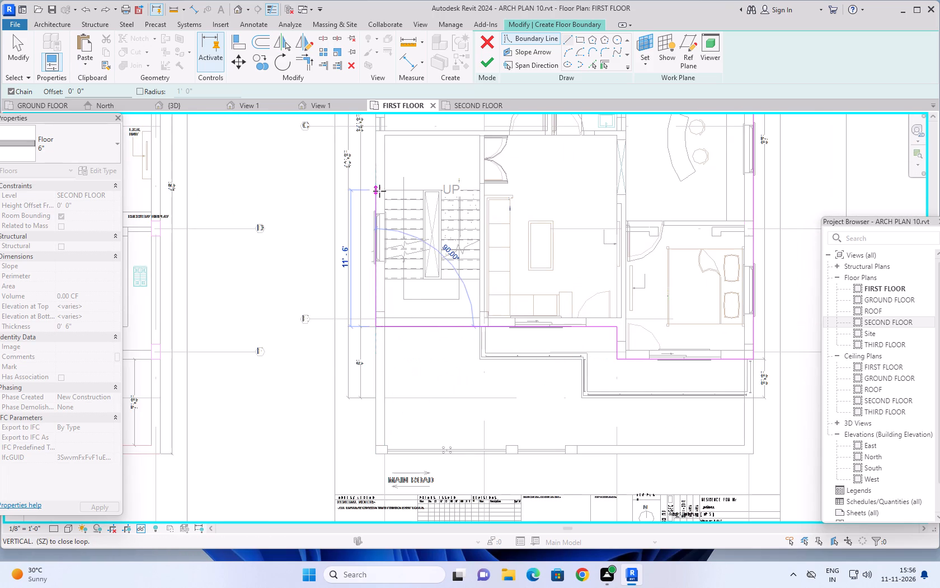
Close the boundary with a 34'-3" west edge up to the north-west corner, finish the 6" floor and deselect it.
scroll(379, 191, down, 5)
middle_drag(367, 197, 363, 385)
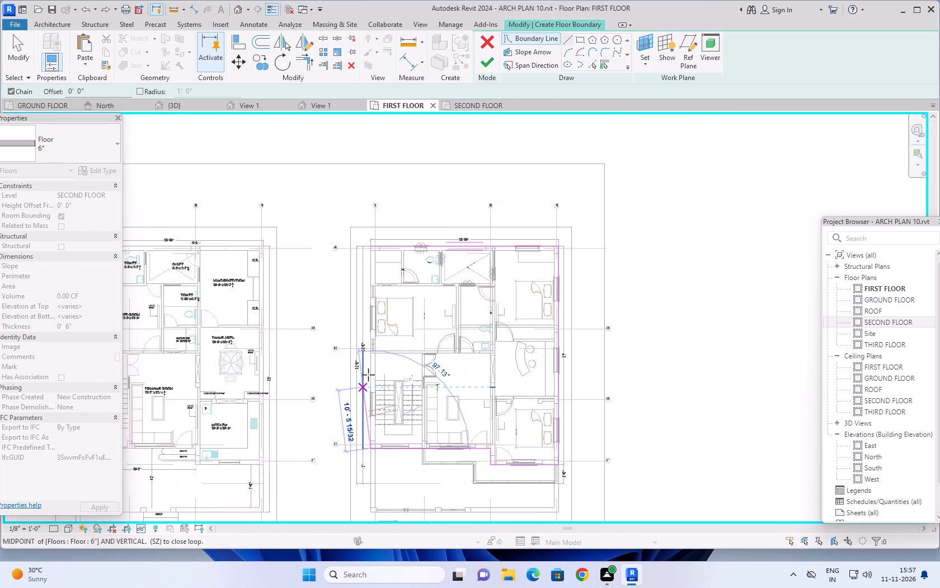
scroll(370, 245, up, 6)
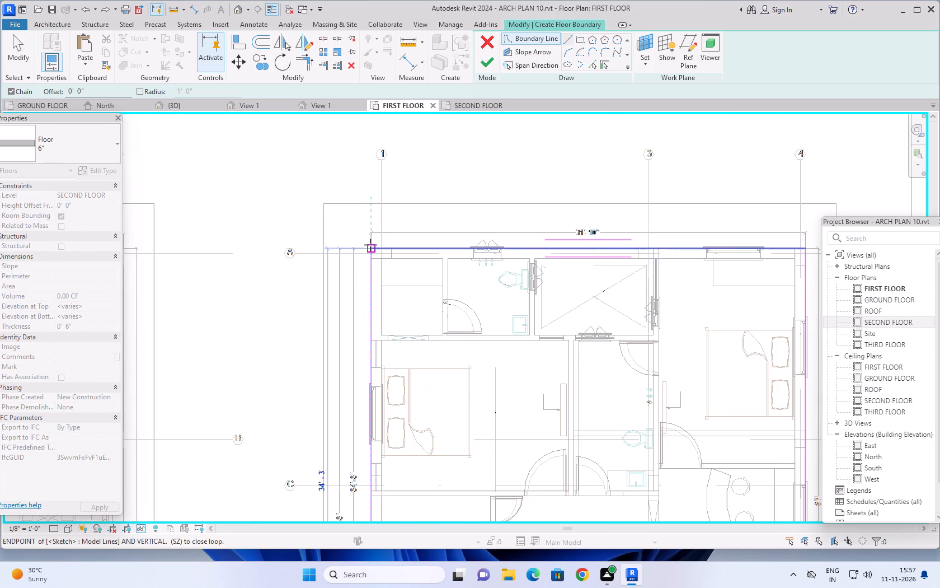
click(372, 248)
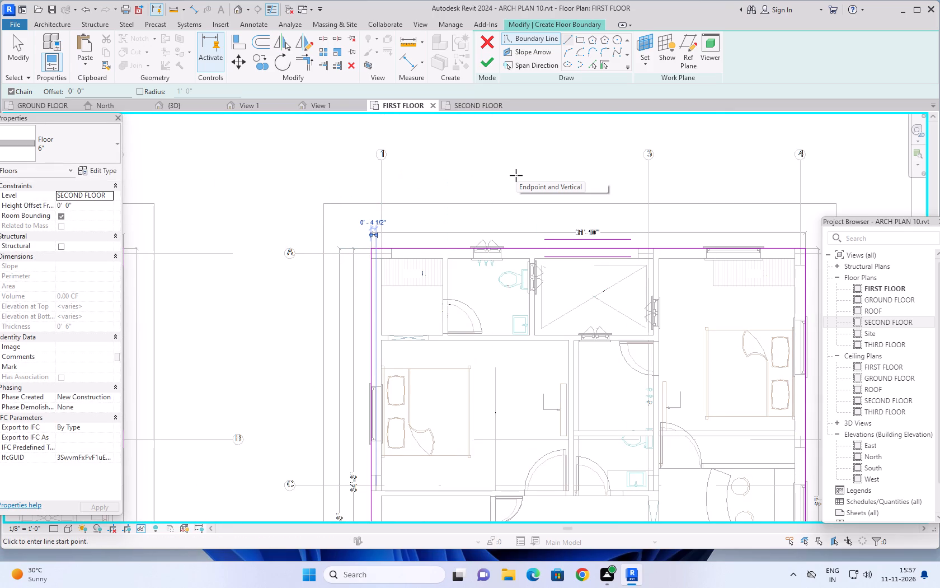
click(493, 63)
scroll(628, 279, down, 8)
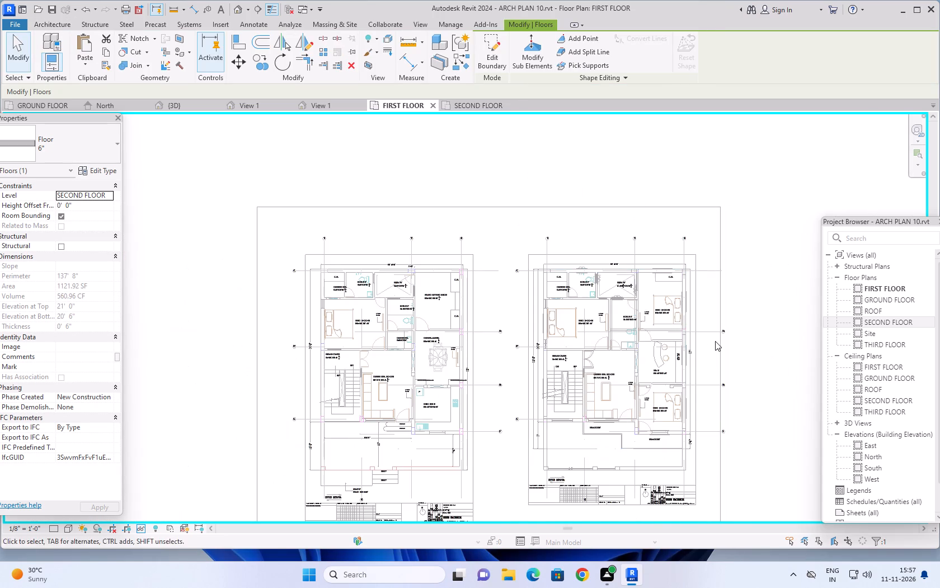
middle_drag(747, 386, 604, 306)
key(Escape)
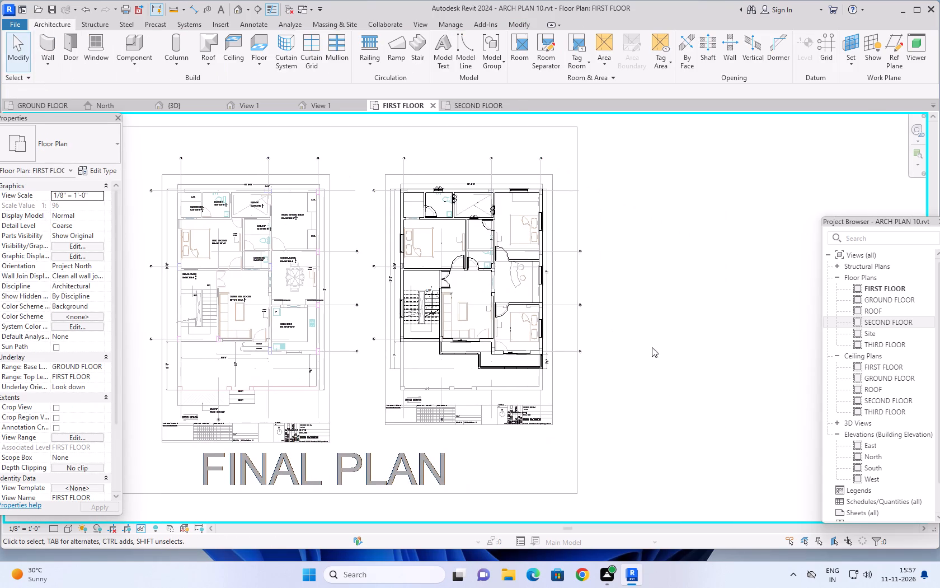
key(Escape)
key(Escape)
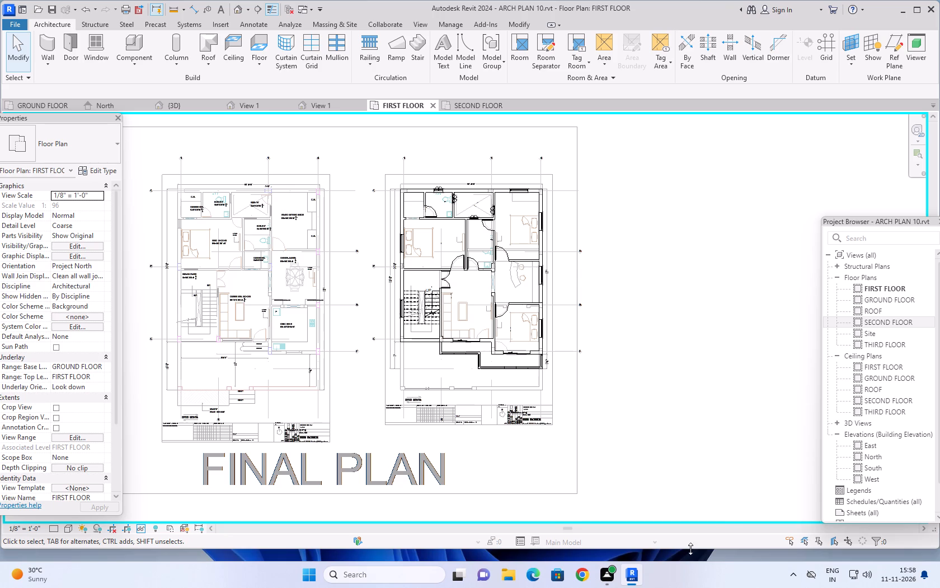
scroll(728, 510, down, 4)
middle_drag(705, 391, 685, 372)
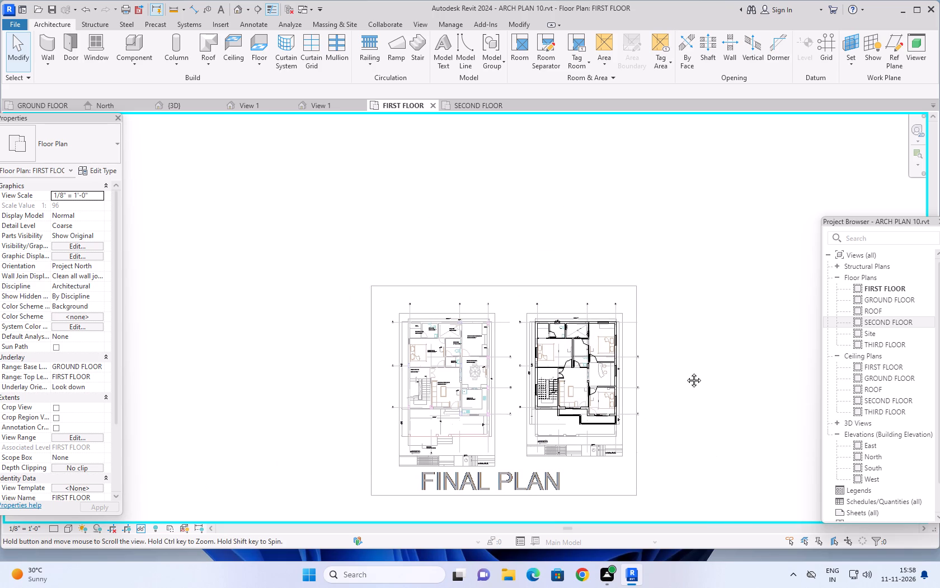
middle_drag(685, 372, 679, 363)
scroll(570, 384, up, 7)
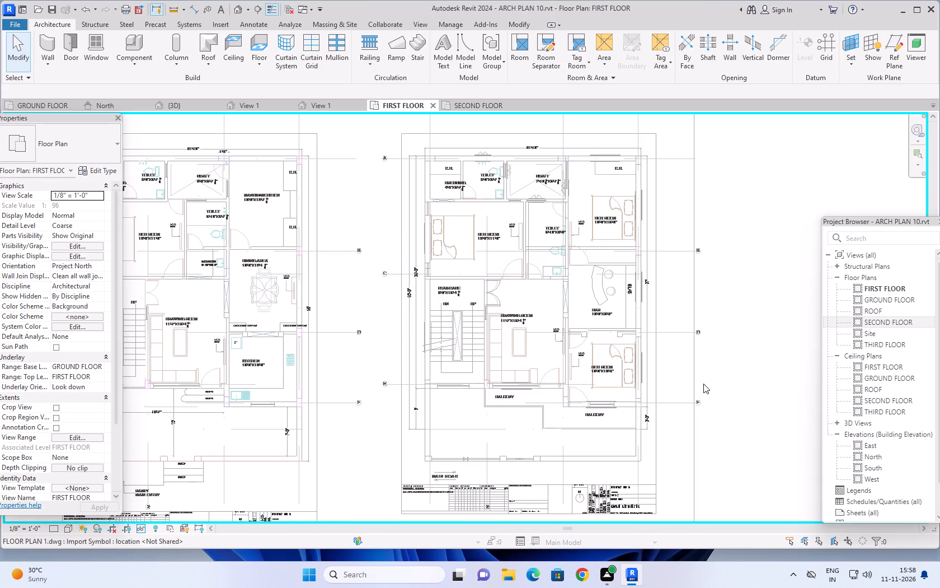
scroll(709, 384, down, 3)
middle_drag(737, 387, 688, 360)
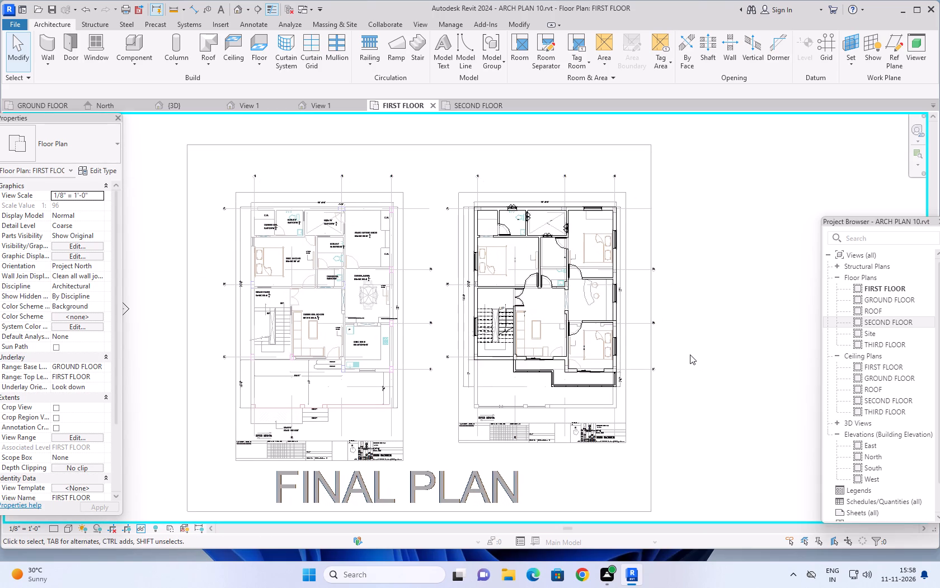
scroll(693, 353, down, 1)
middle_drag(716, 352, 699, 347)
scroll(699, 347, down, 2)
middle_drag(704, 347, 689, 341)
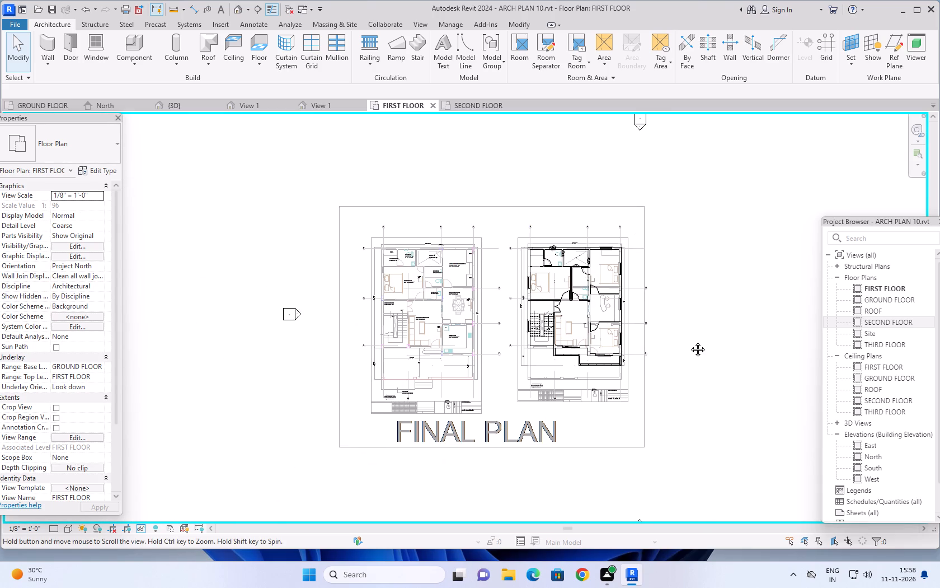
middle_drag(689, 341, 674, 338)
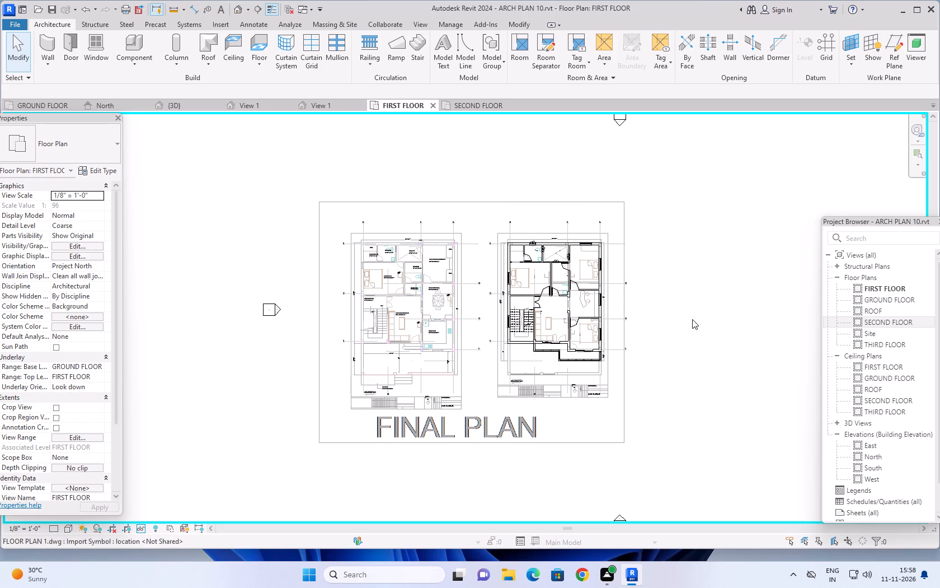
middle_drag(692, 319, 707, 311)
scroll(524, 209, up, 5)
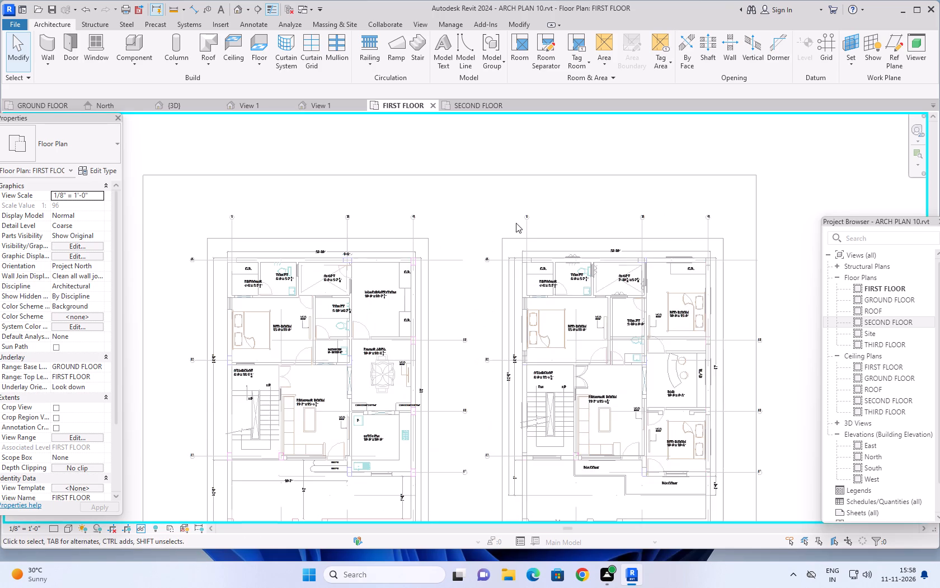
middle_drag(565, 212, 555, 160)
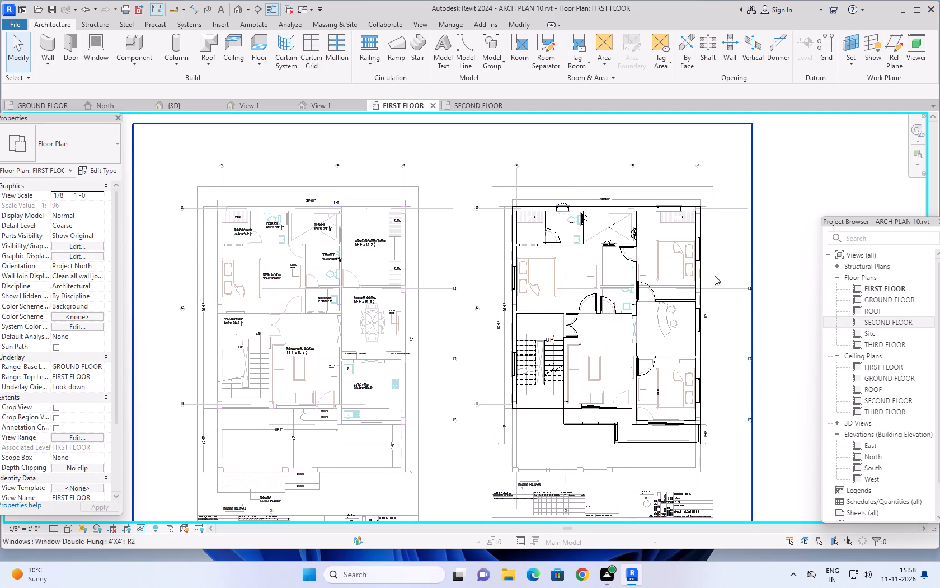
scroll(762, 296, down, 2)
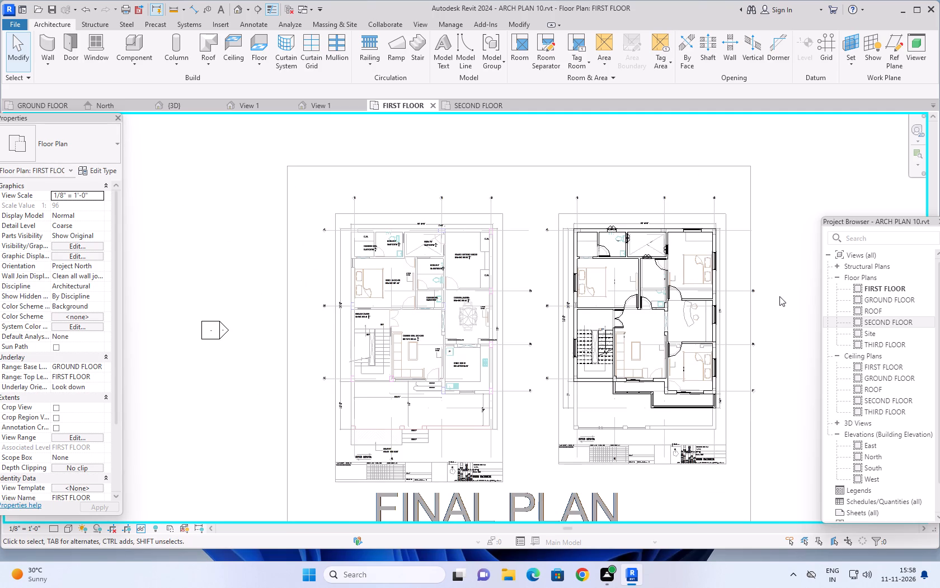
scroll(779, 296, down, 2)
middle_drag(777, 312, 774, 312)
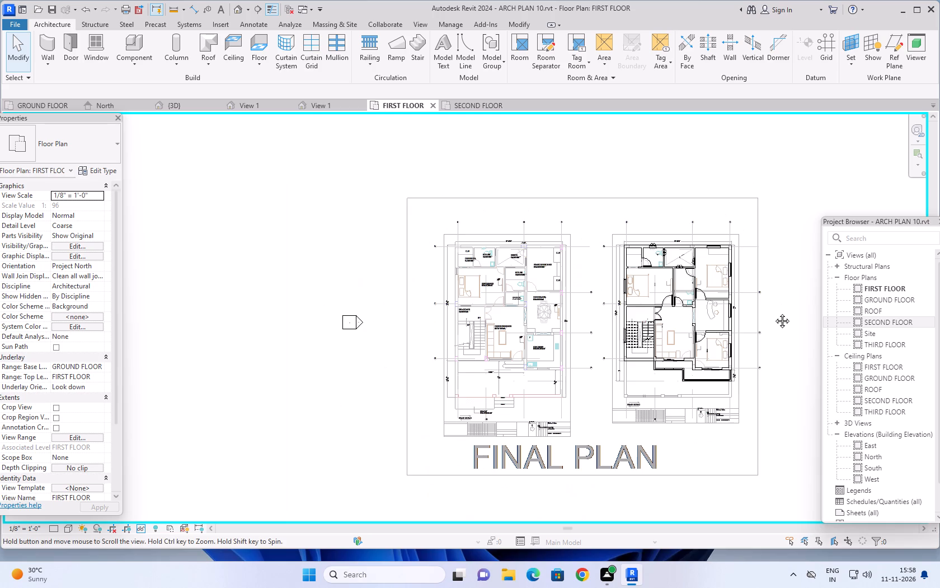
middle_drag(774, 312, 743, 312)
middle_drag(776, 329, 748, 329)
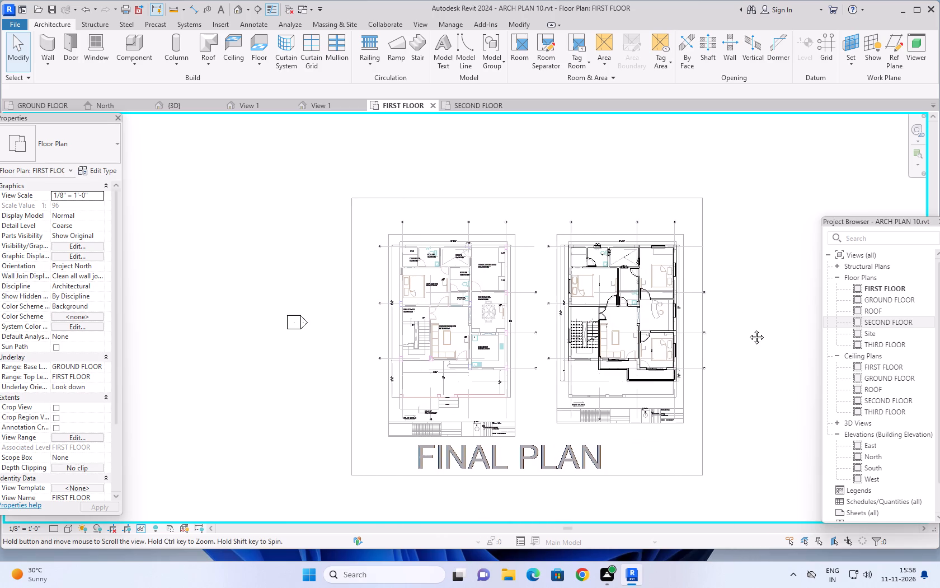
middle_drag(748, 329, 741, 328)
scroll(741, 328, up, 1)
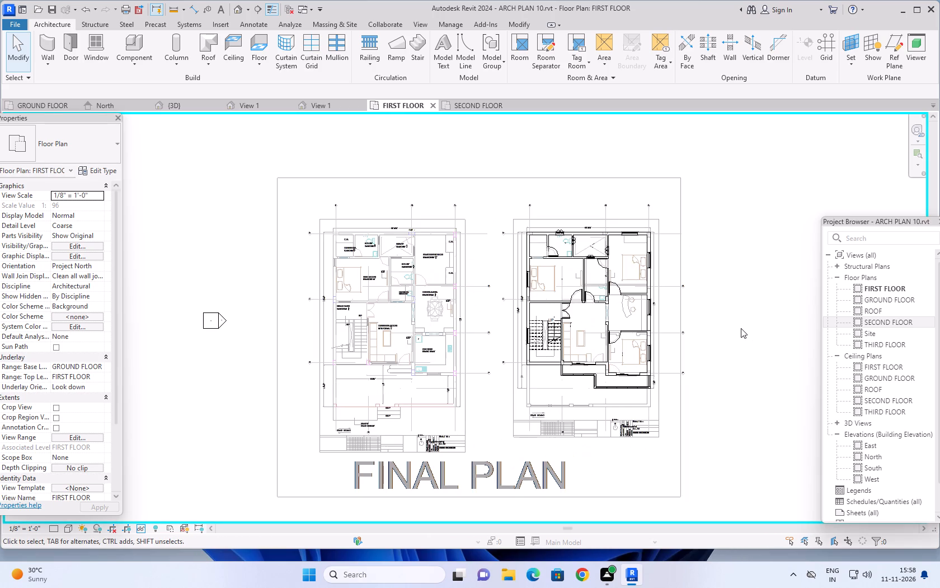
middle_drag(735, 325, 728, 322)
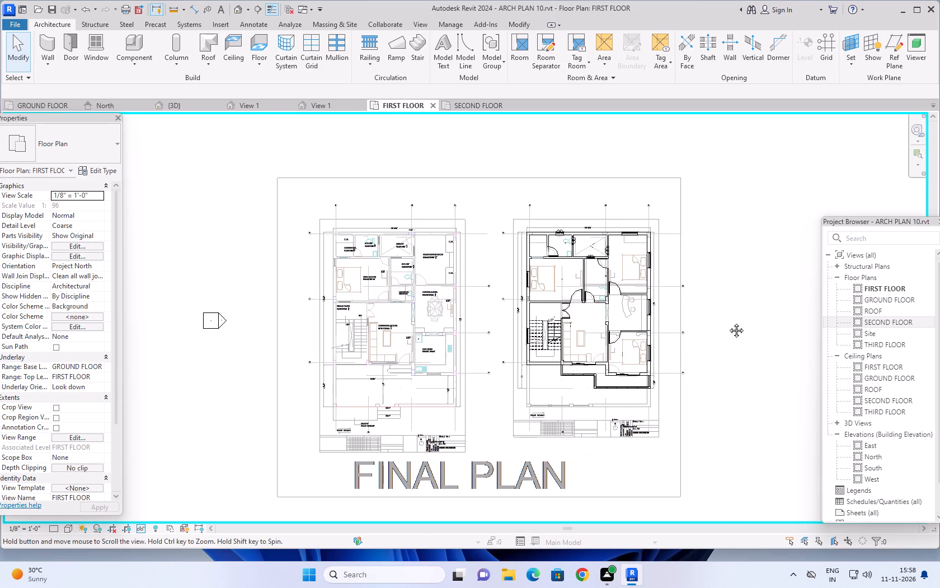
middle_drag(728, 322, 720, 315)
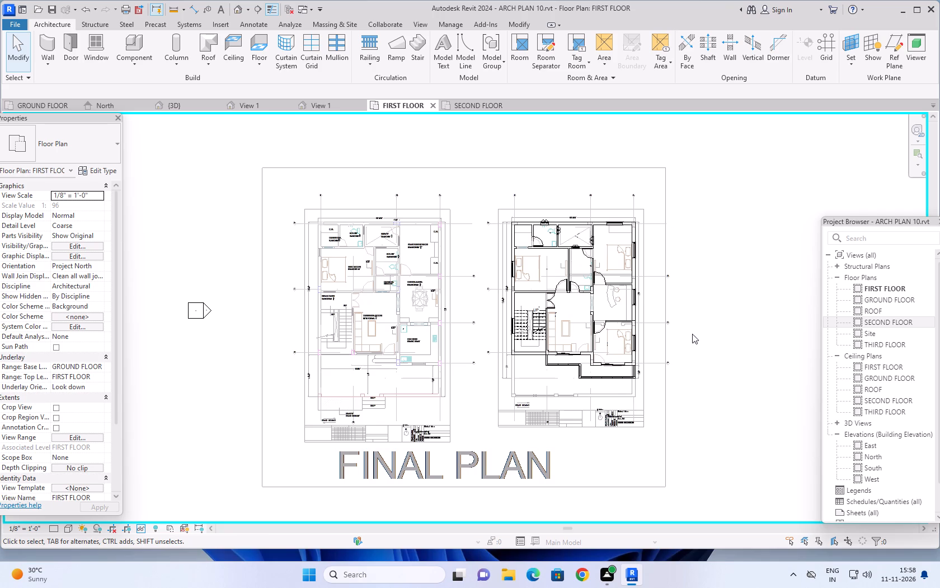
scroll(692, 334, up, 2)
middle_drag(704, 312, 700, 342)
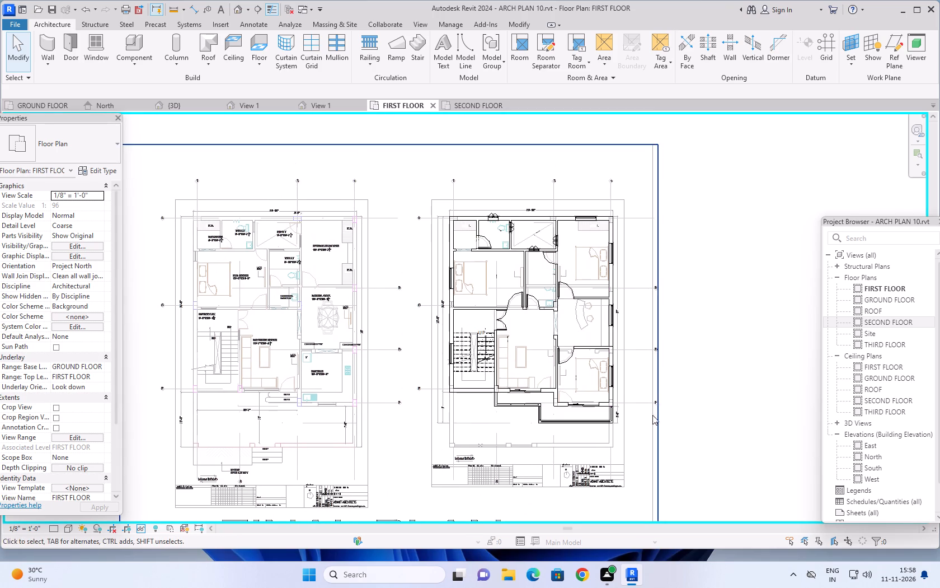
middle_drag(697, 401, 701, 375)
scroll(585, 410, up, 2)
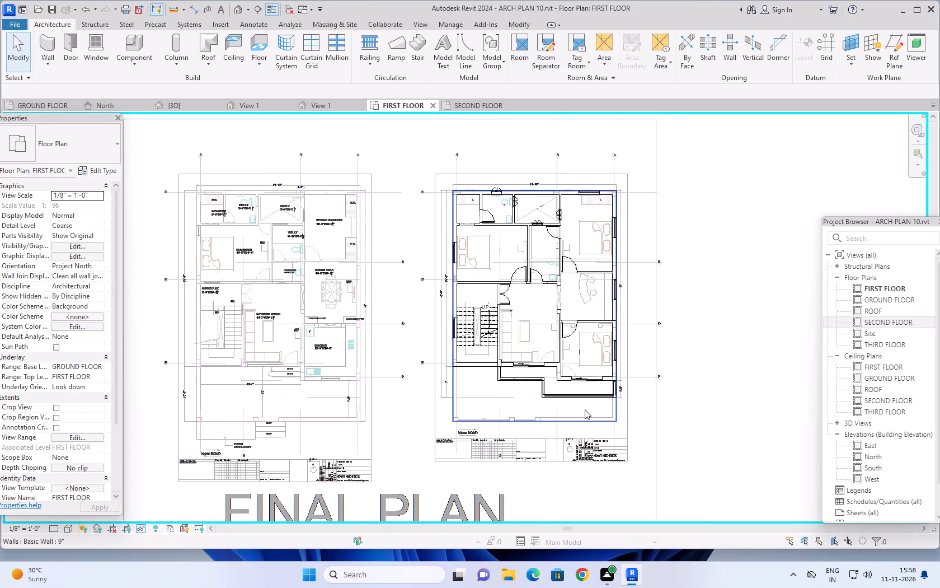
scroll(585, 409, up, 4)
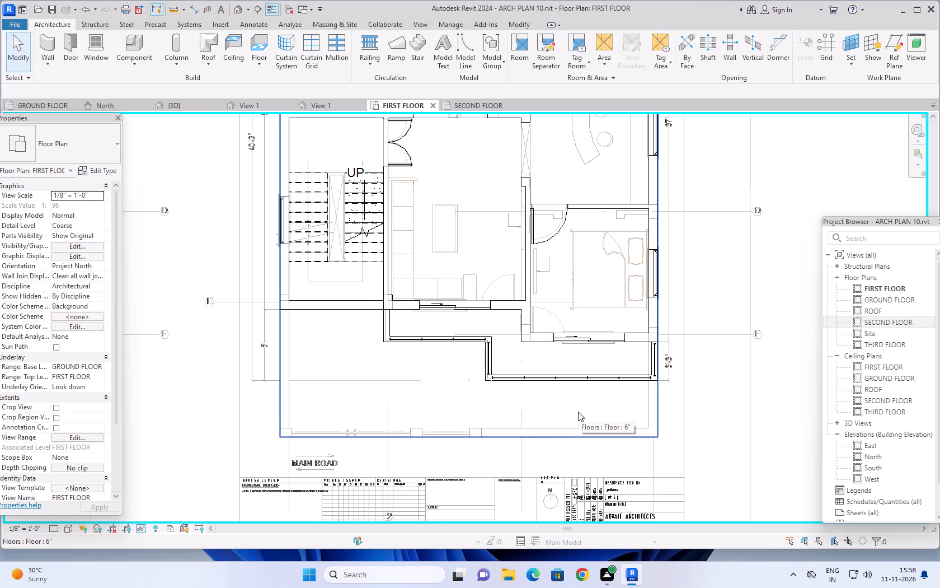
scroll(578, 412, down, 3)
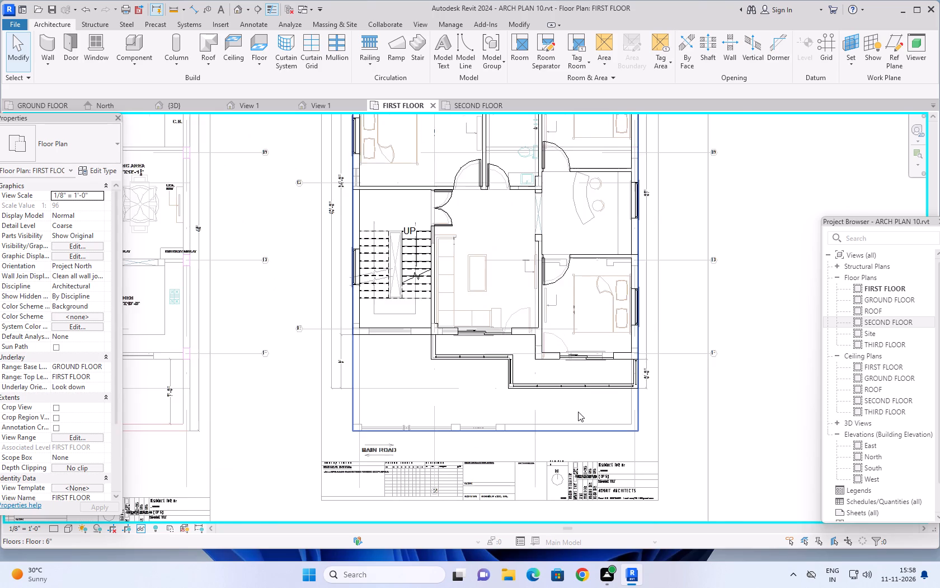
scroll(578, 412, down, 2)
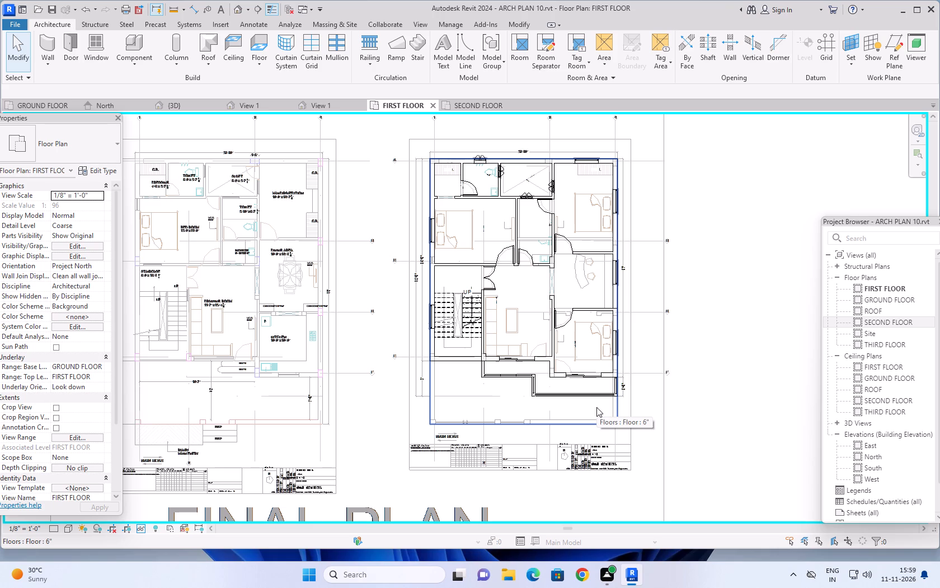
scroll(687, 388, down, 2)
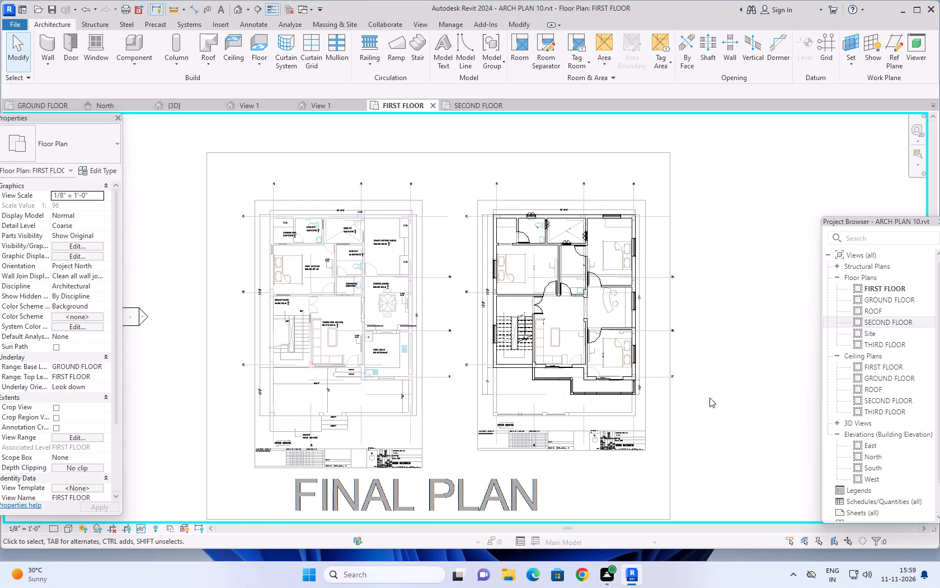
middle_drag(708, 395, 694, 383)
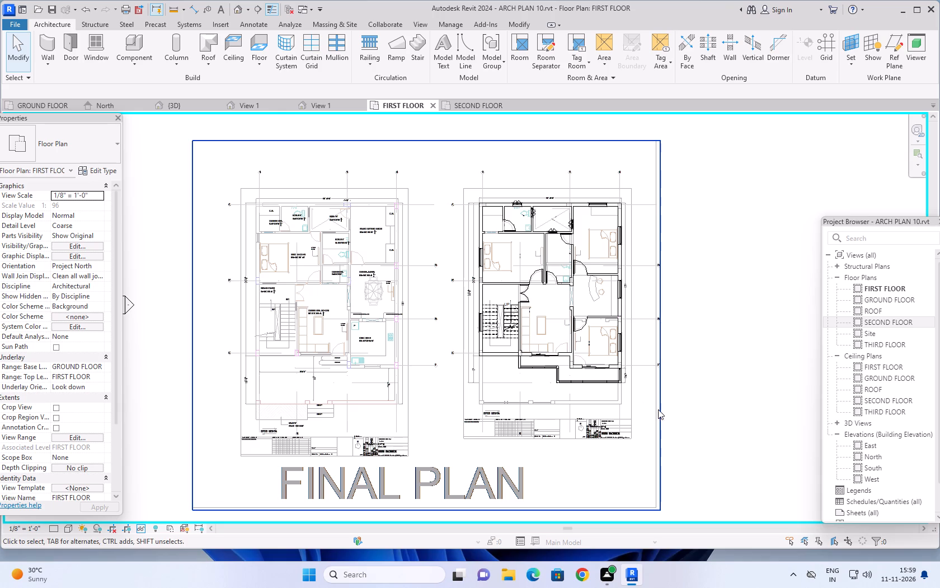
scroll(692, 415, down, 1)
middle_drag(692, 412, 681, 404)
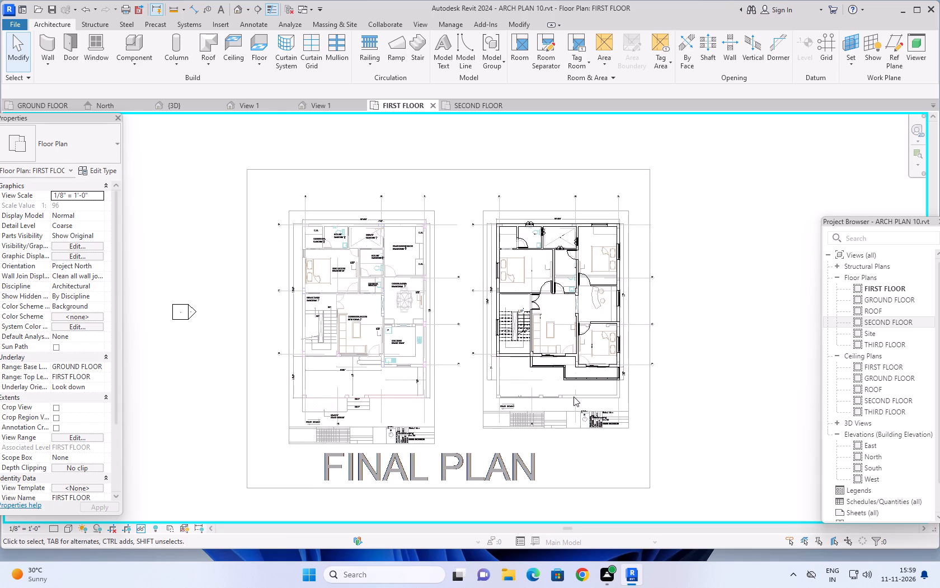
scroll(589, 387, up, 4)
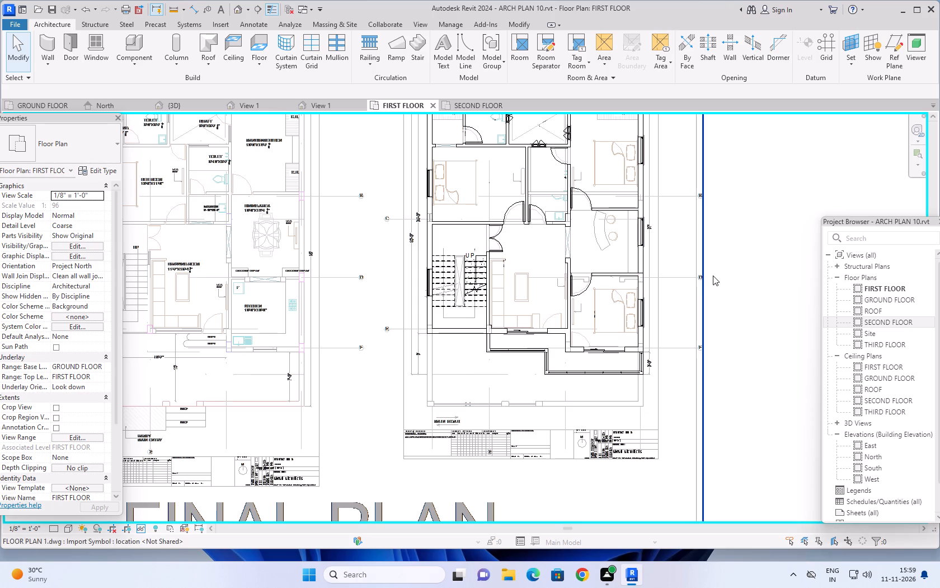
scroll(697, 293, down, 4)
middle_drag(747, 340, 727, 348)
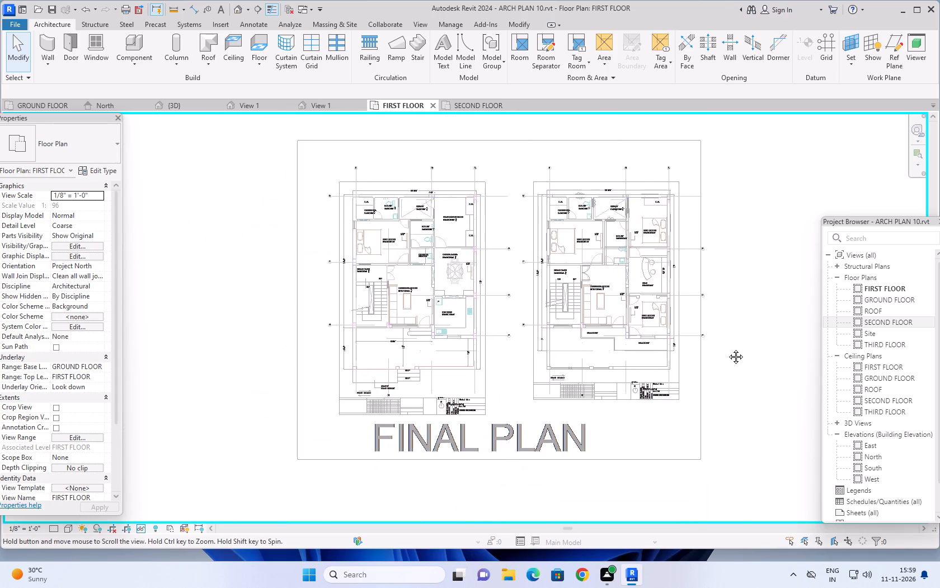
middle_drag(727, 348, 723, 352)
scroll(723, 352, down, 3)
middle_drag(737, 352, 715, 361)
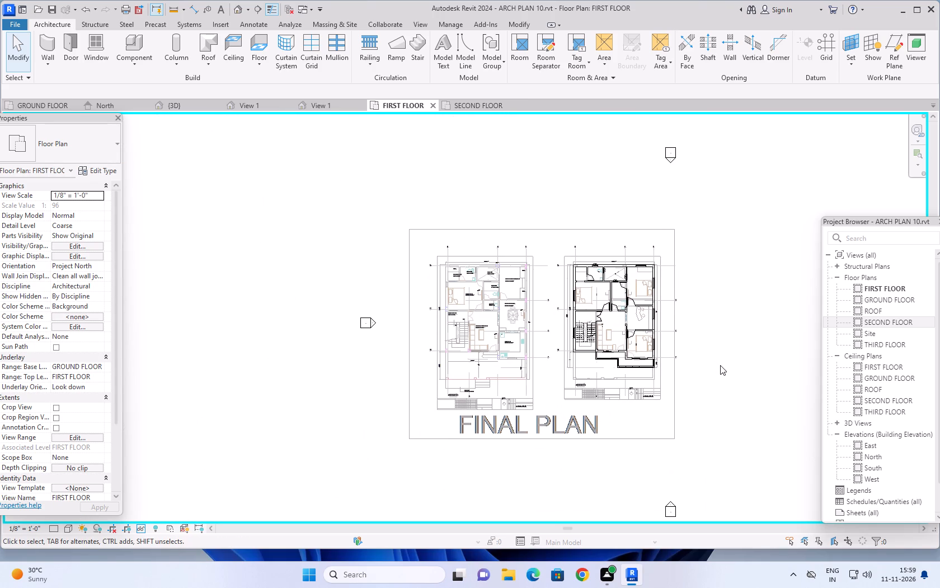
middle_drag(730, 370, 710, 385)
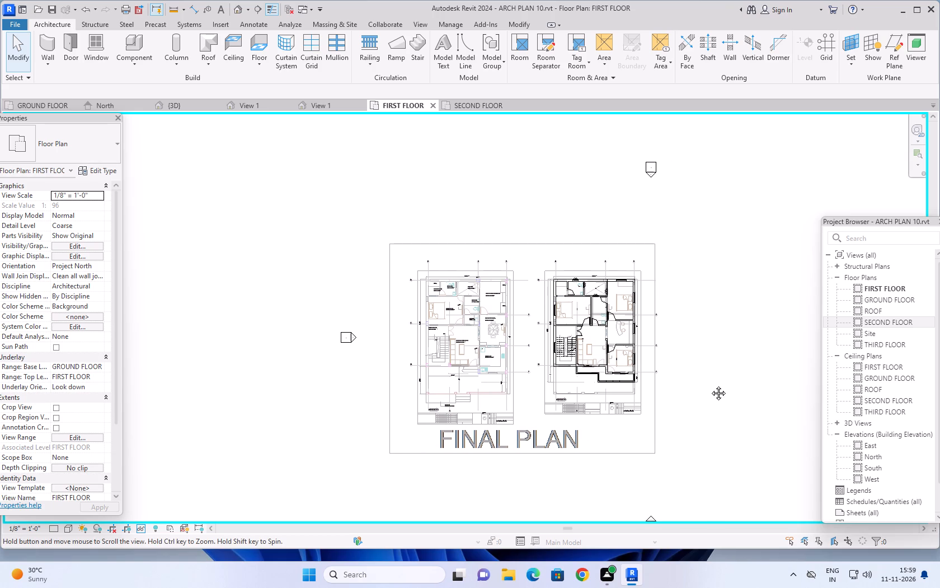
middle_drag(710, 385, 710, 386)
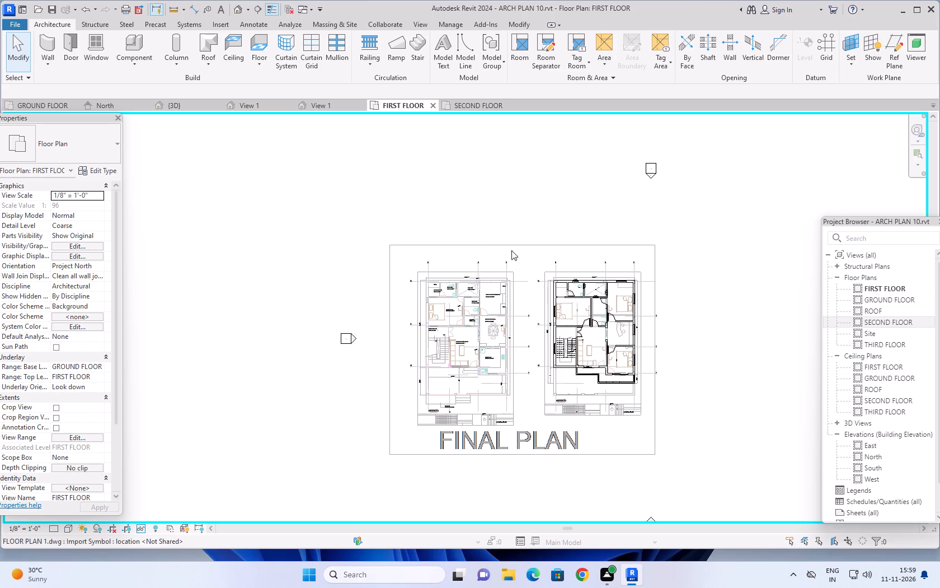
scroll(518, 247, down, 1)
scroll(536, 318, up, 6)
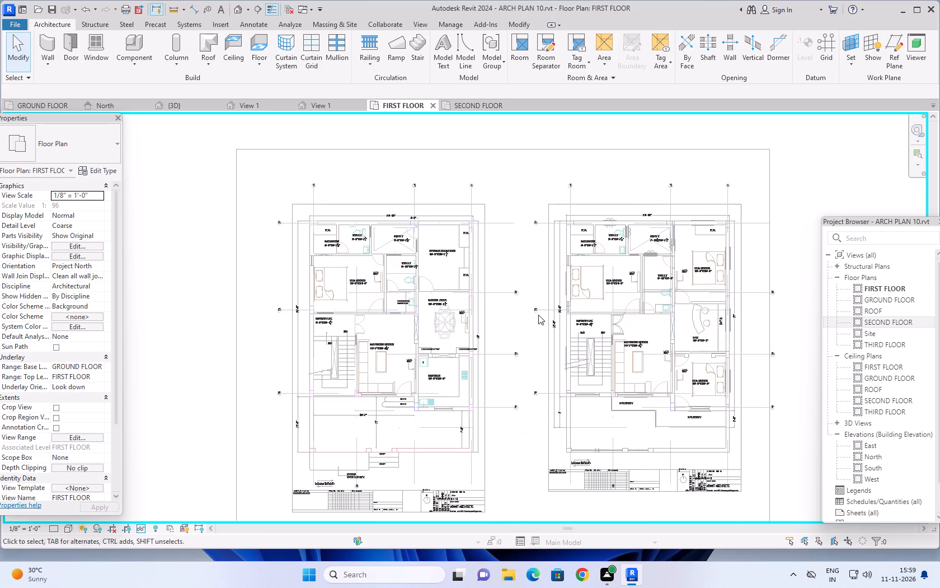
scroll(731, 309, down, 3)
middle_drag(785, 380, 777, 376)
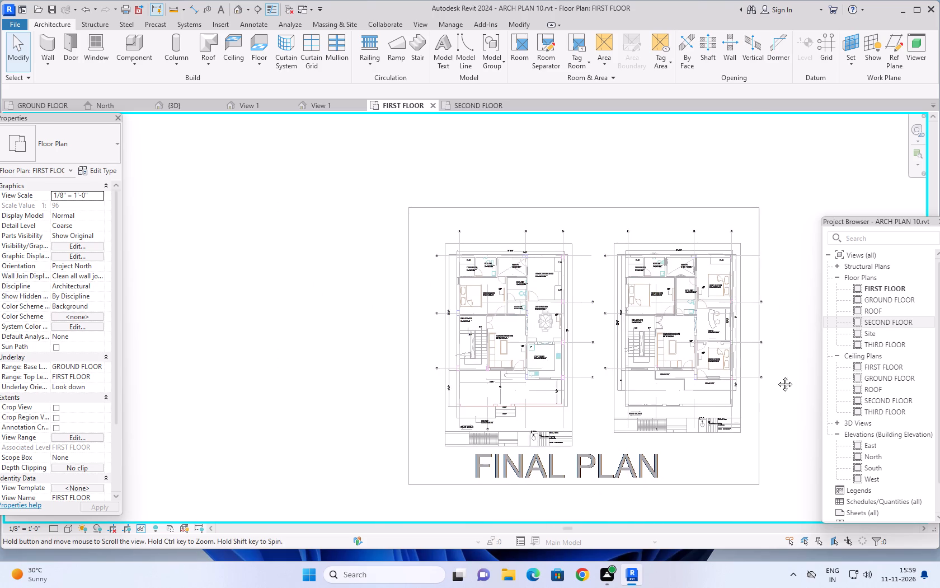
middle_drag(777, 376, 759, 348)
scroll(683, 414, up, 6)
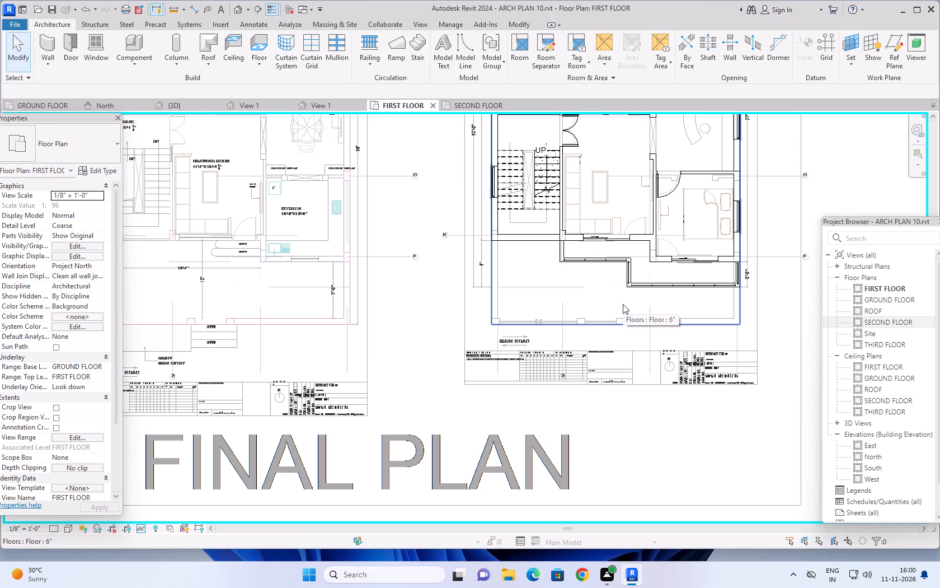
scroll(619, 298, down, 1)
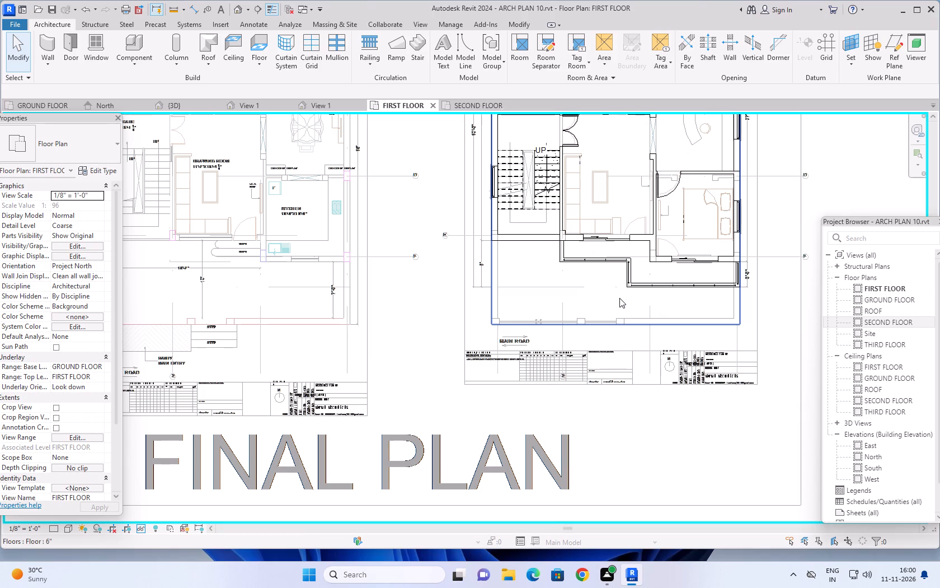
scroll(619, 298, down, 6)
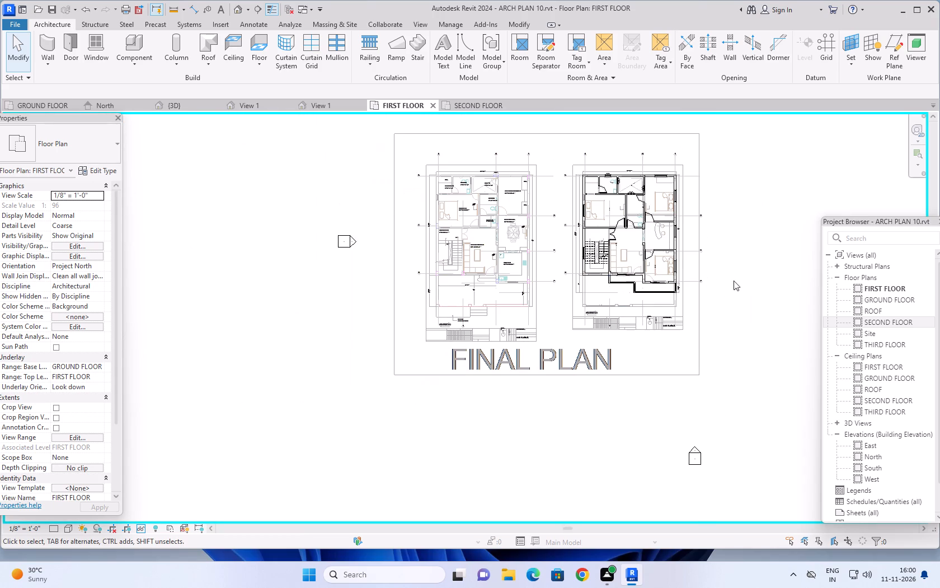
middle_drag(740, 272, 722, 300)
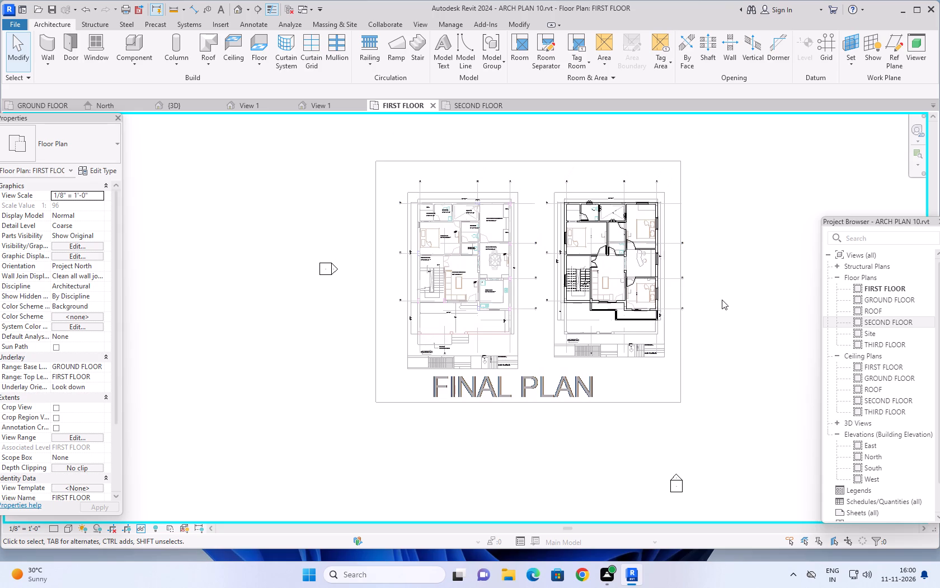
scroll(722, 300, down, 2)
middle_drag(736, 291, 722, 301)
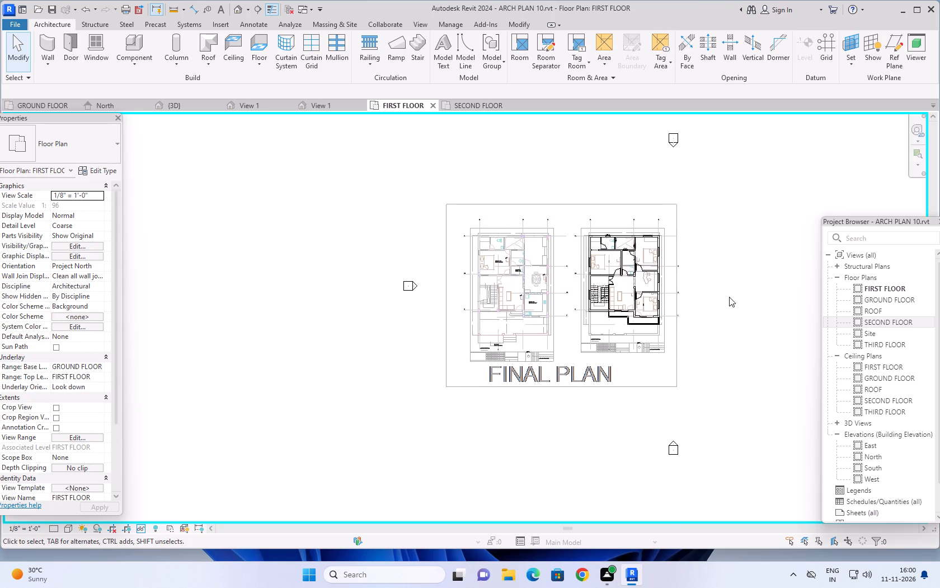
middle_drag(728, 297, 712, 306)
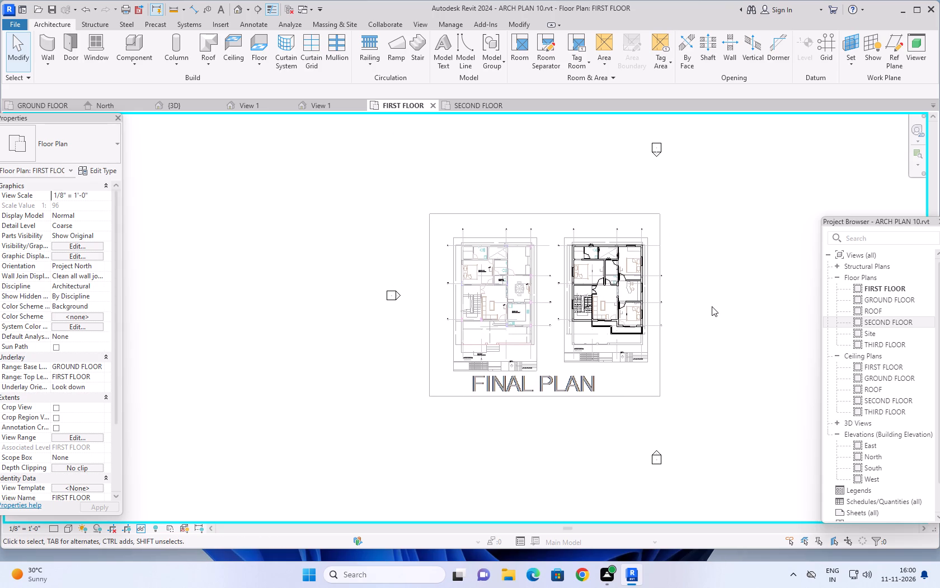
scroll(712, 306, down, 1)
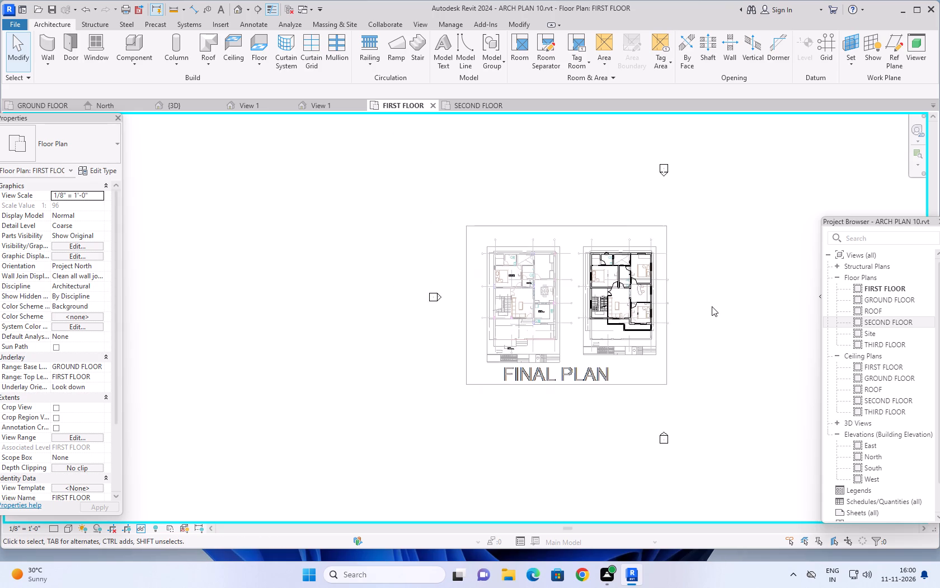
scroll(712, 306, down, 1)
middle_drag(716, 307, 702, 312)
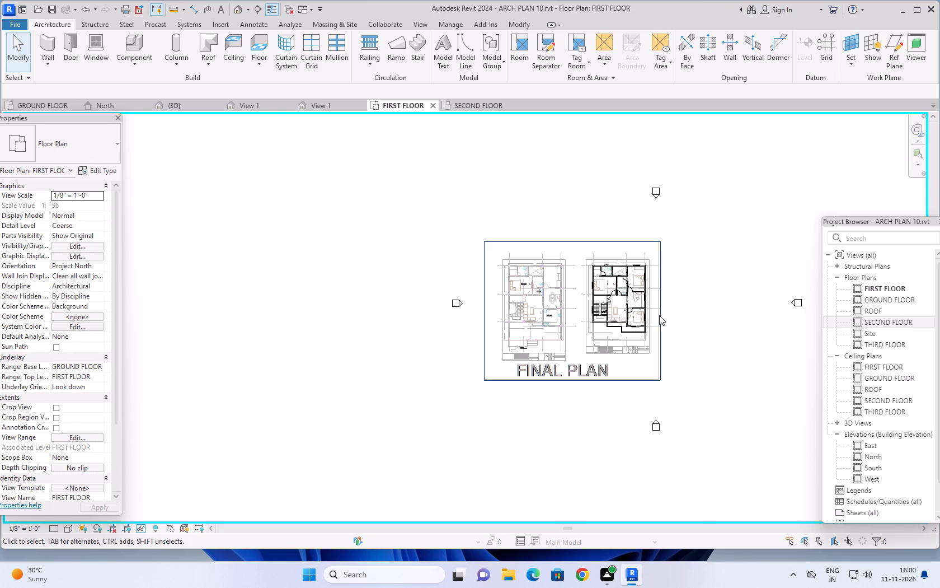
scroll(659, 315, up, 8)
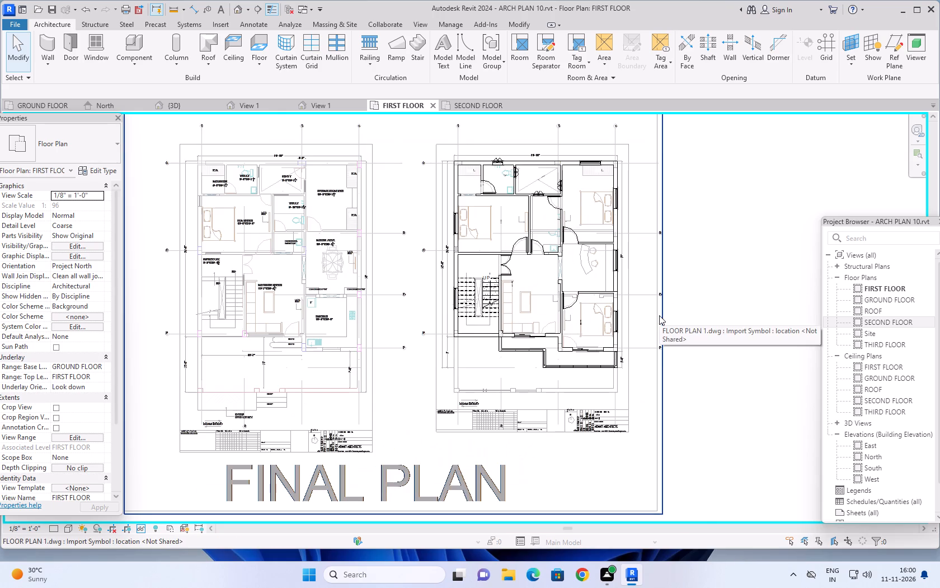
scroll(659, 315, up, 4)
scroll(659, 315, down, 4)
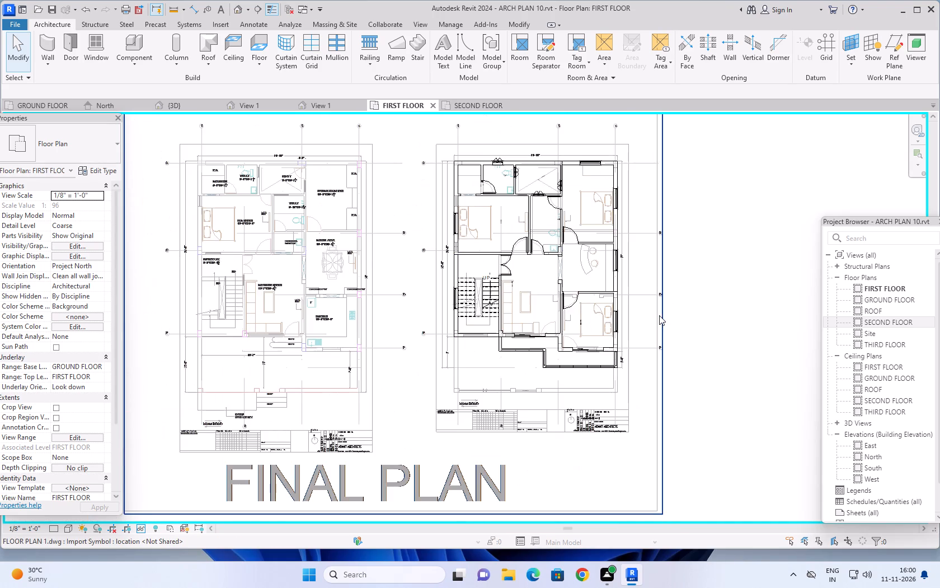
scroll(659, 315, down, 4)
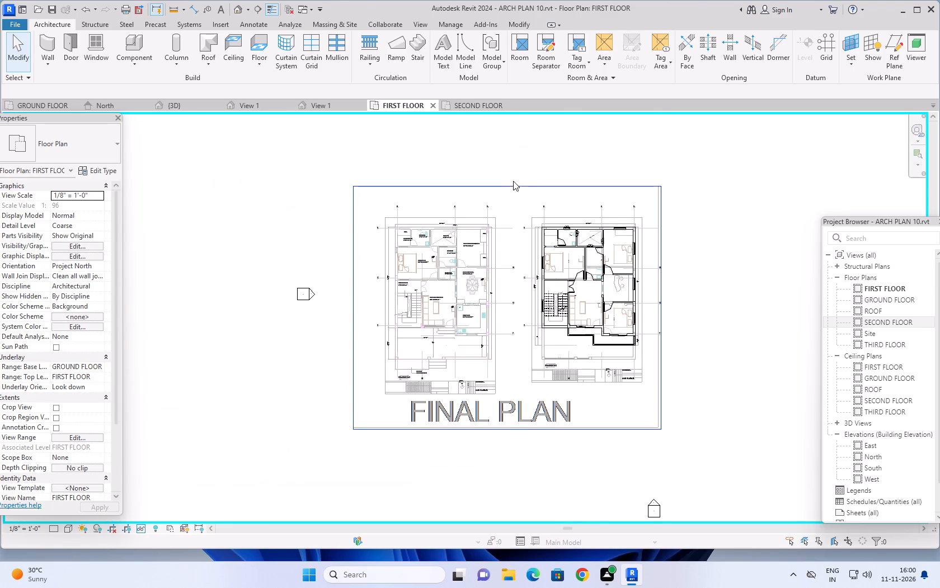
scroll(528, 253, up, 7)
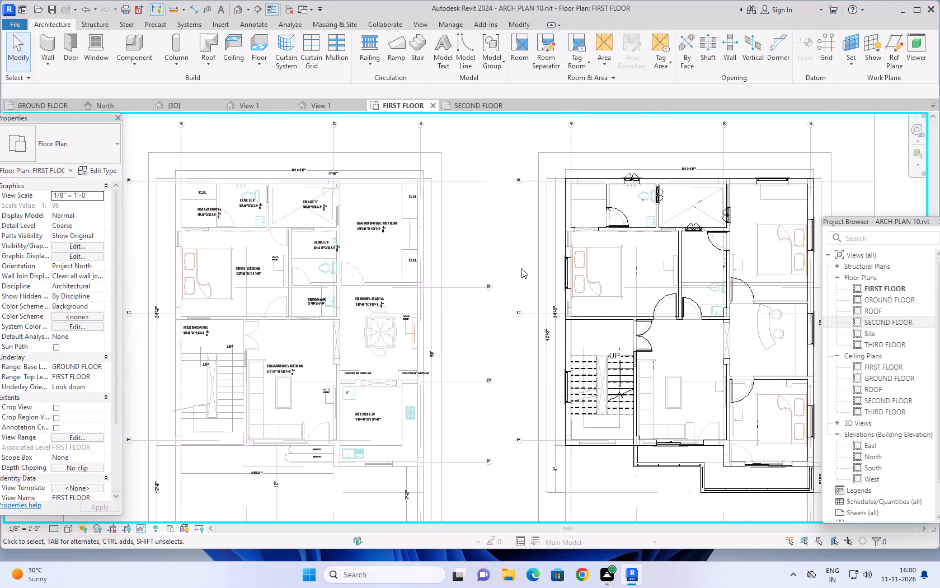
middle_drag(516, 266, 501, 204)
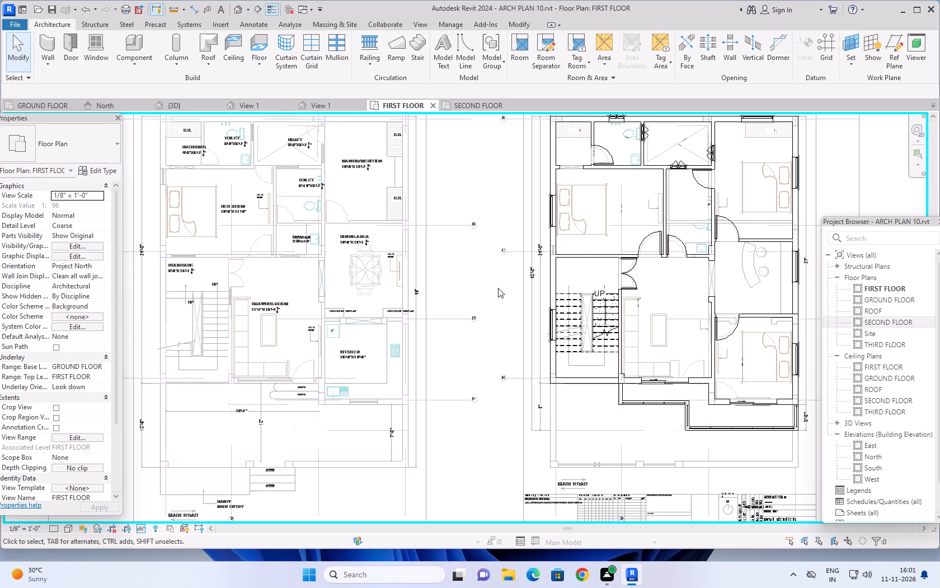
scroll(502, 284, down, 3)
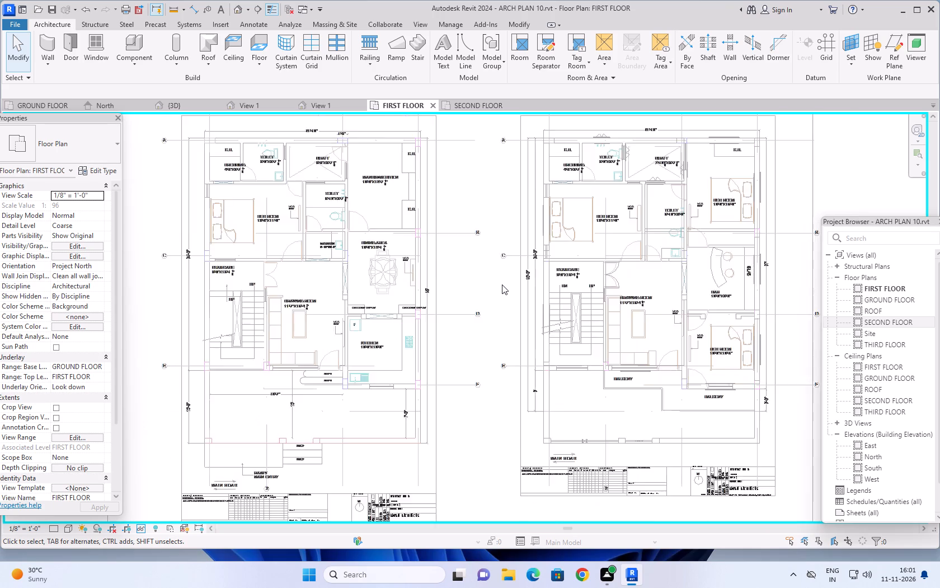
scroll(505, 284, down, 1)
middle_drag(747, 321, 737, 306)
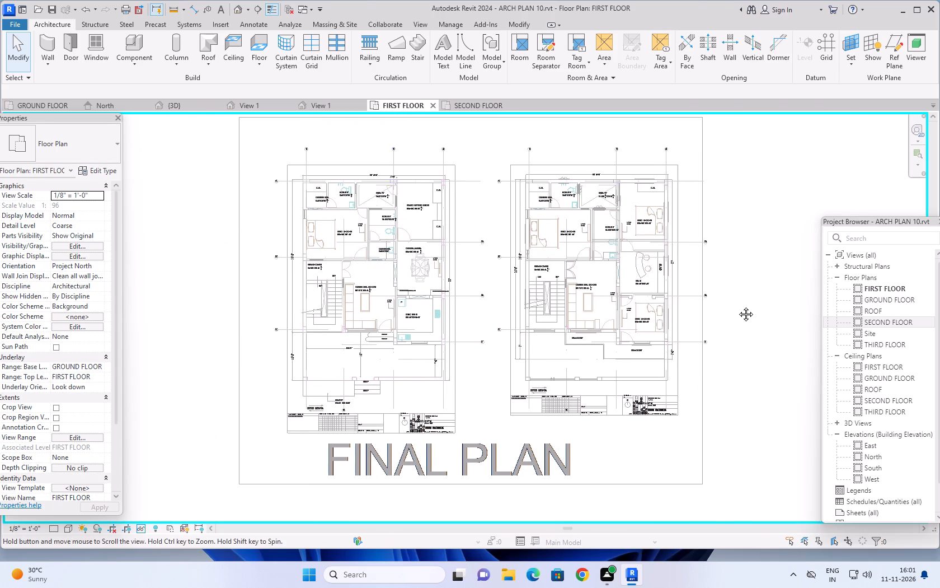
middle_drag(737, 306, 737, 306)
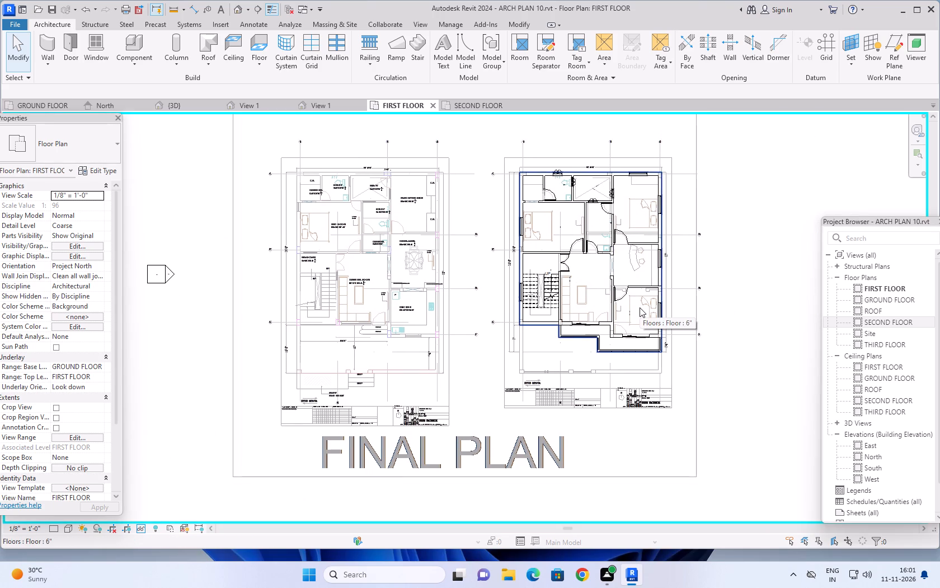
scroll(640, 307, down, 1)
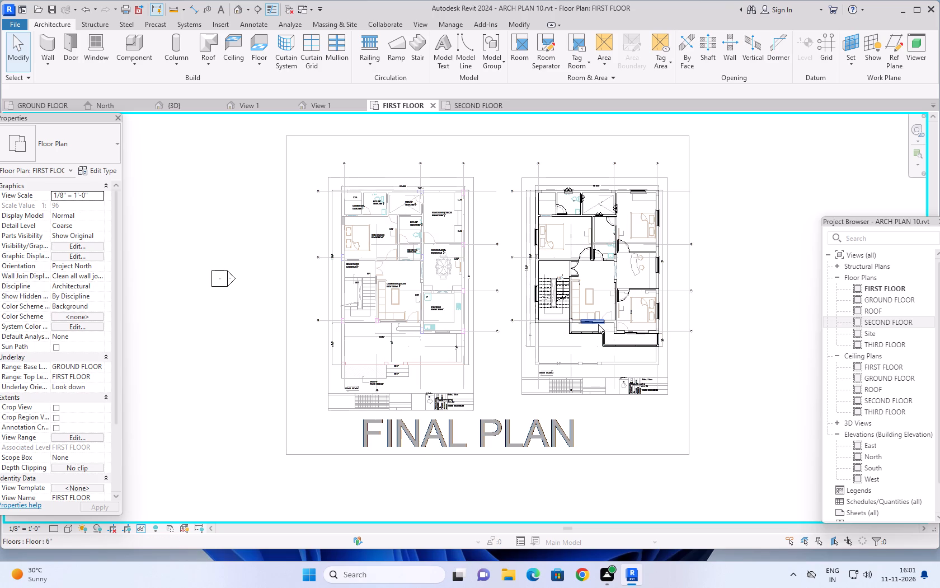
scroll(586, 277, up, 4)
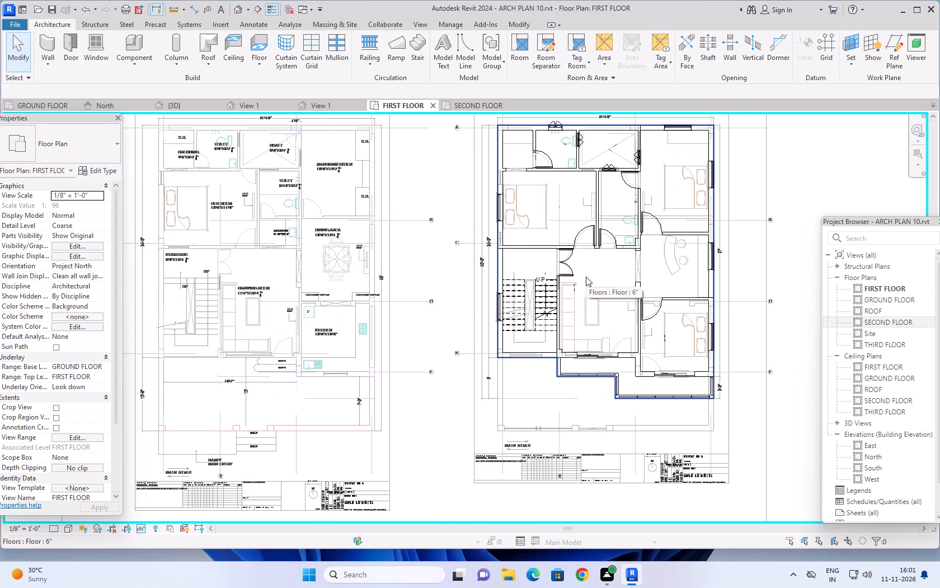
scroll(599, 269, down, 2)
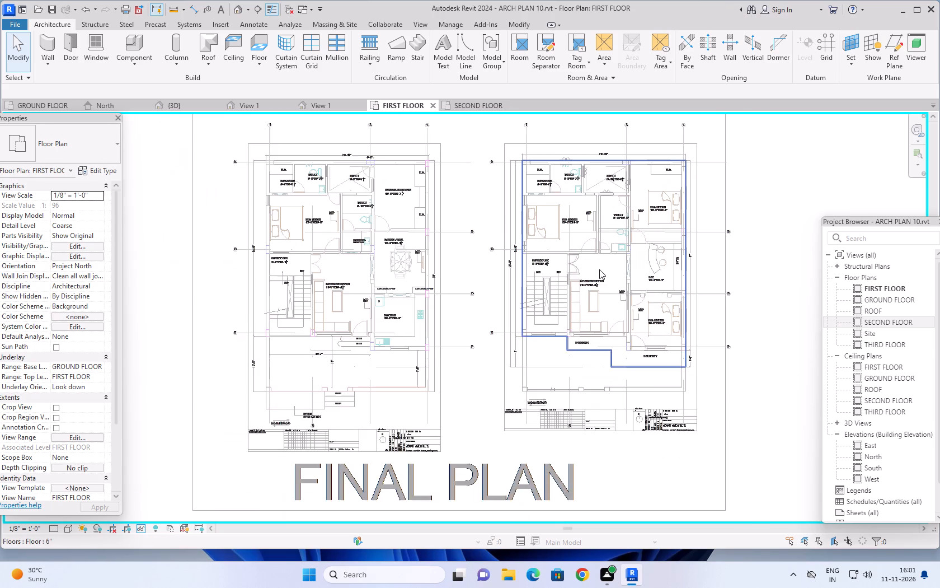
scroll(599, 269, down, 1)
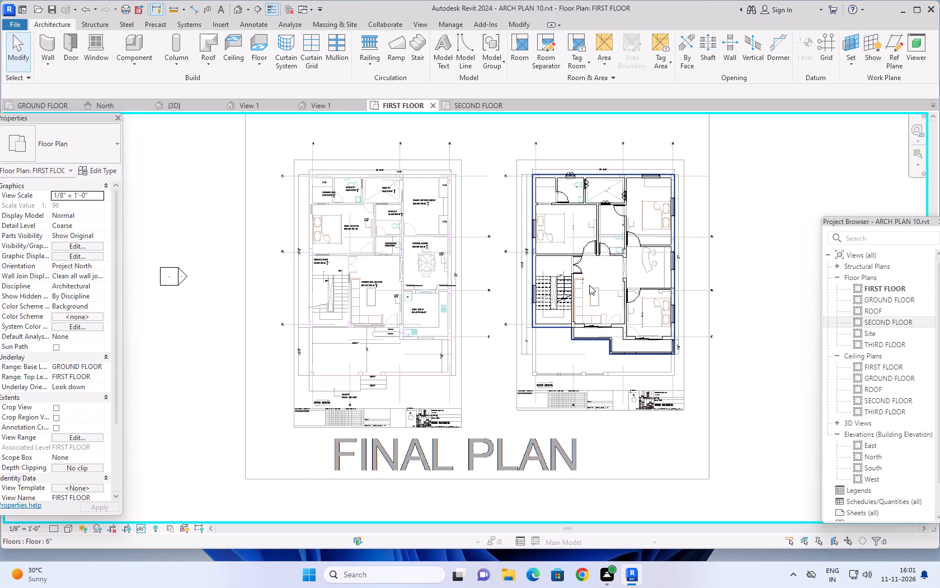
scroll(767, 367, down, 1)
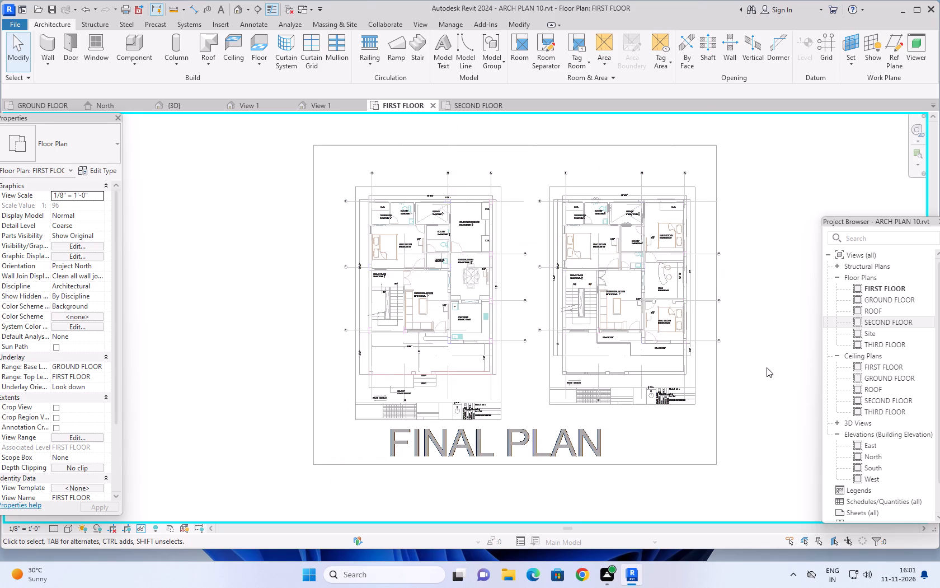
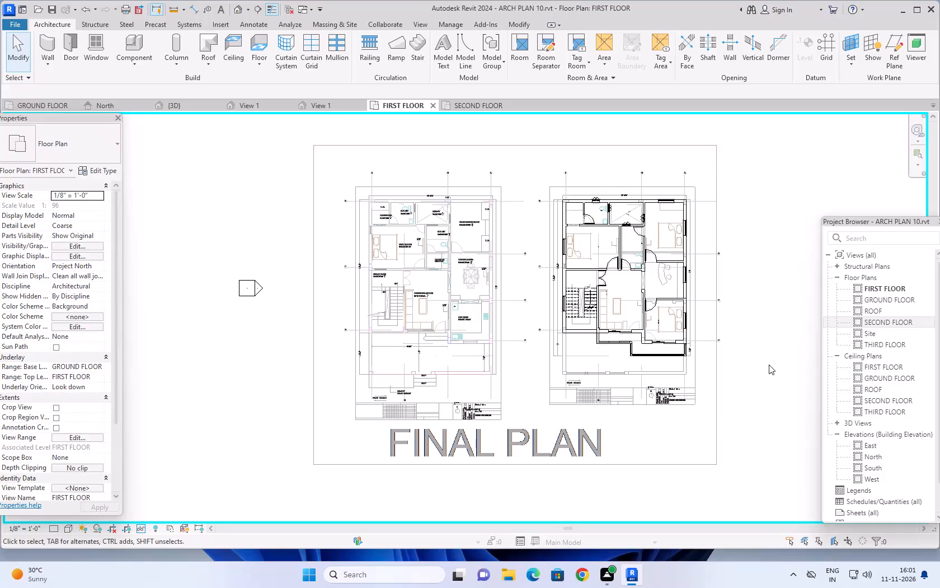
Examine the new second-floor slab against the house in the 3D view and on the SECOND FLOOR plan.
scroll(752, 331, up, 3)
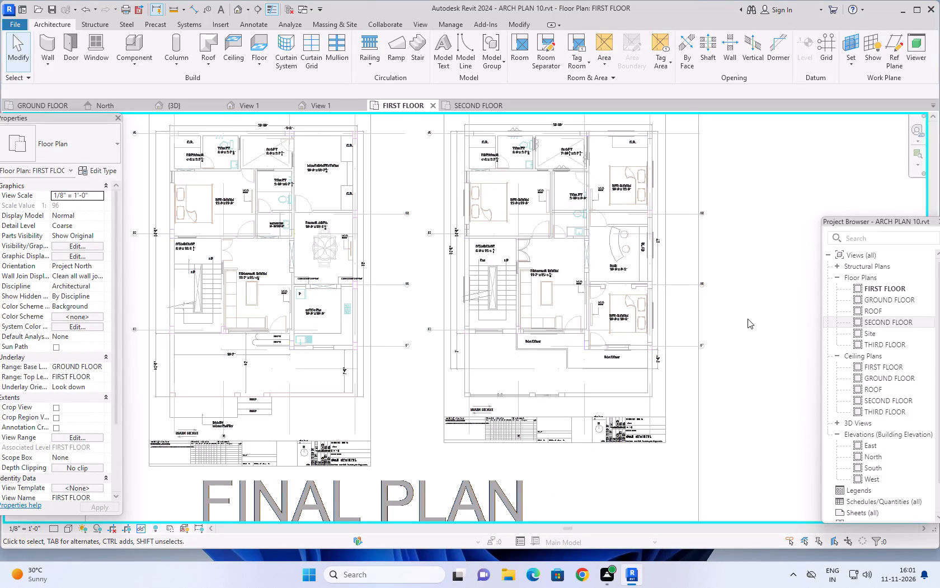
middle_drag(748, 319, 720, 363)
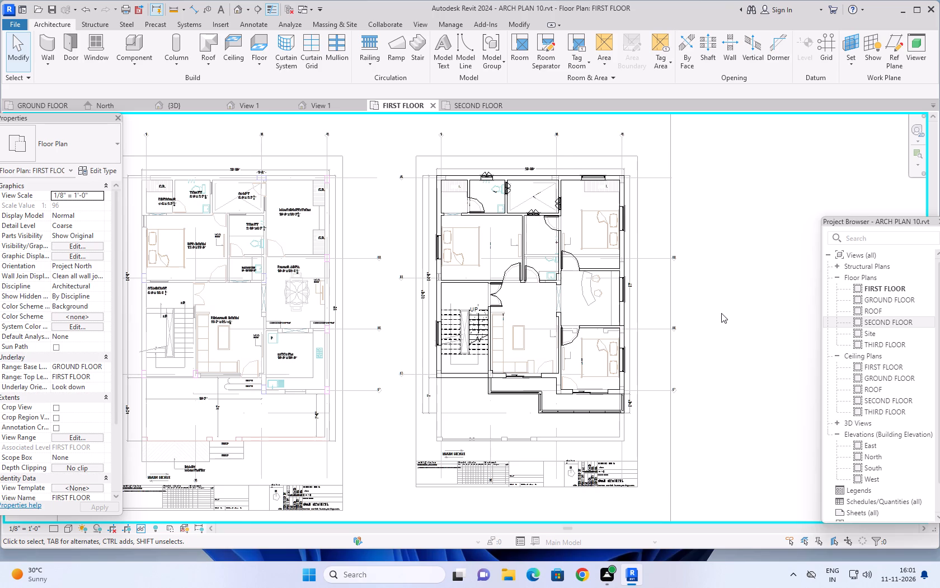
scroll(721, 313, up, 1)
scroll(714, 307, down, 1)
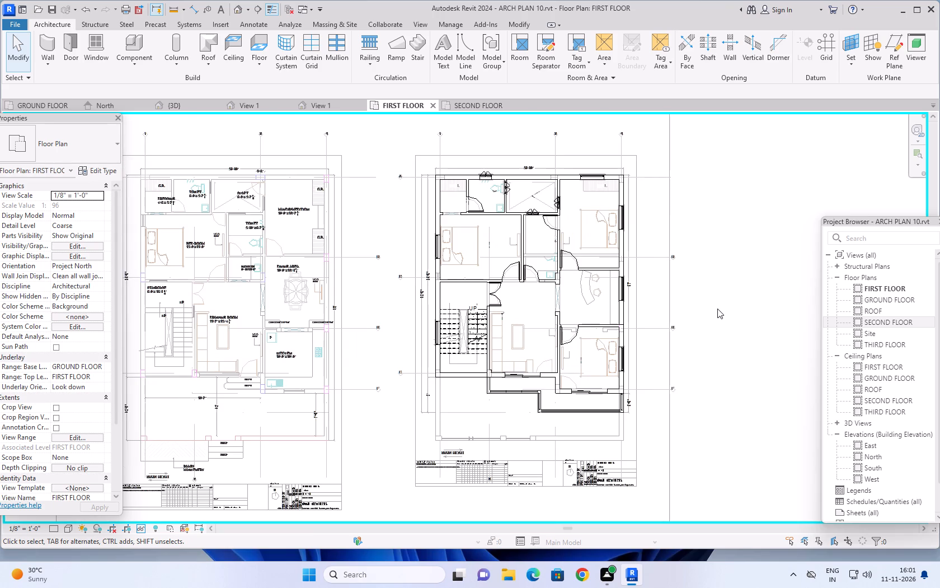
scroll(663, 305, up, 1)
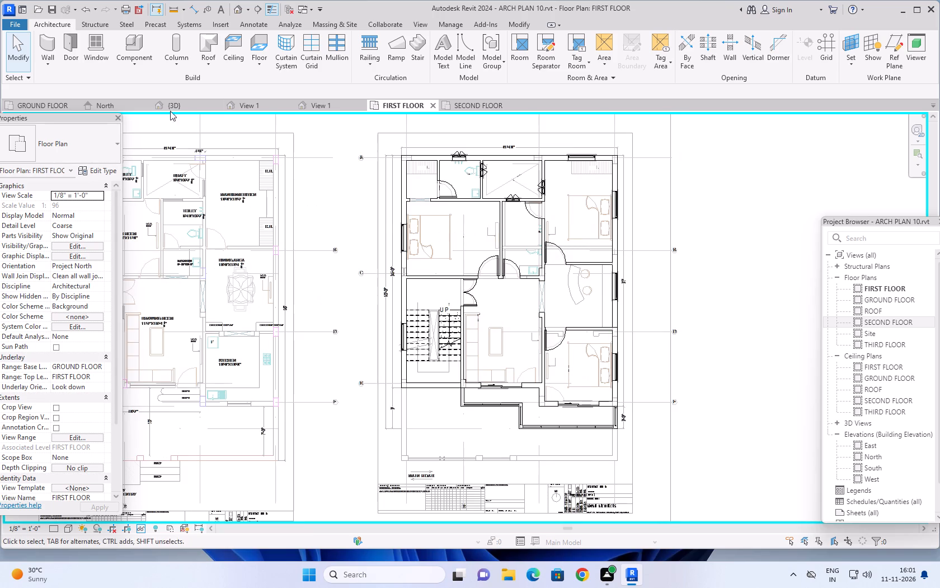
click(166, 102)
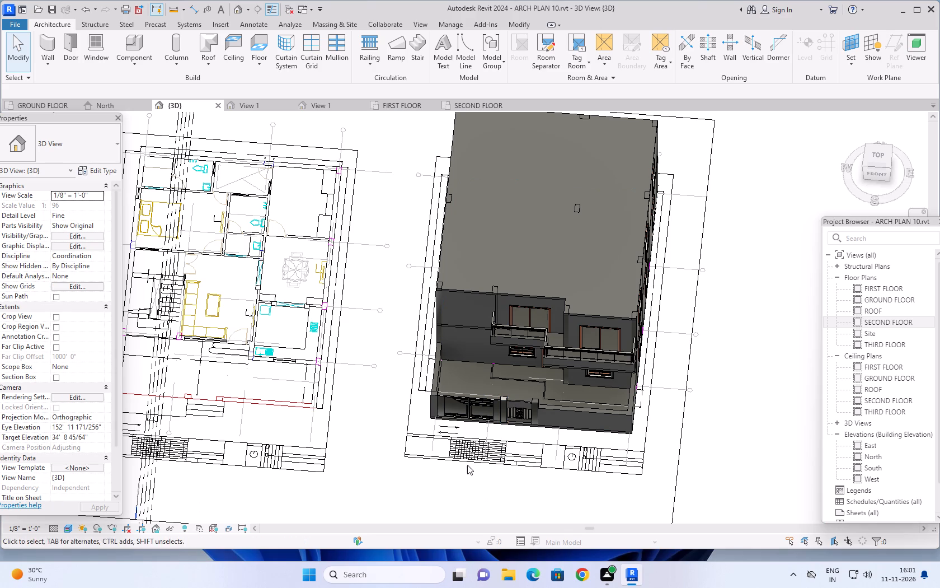
middle_drag(446, 473, 488, 274)
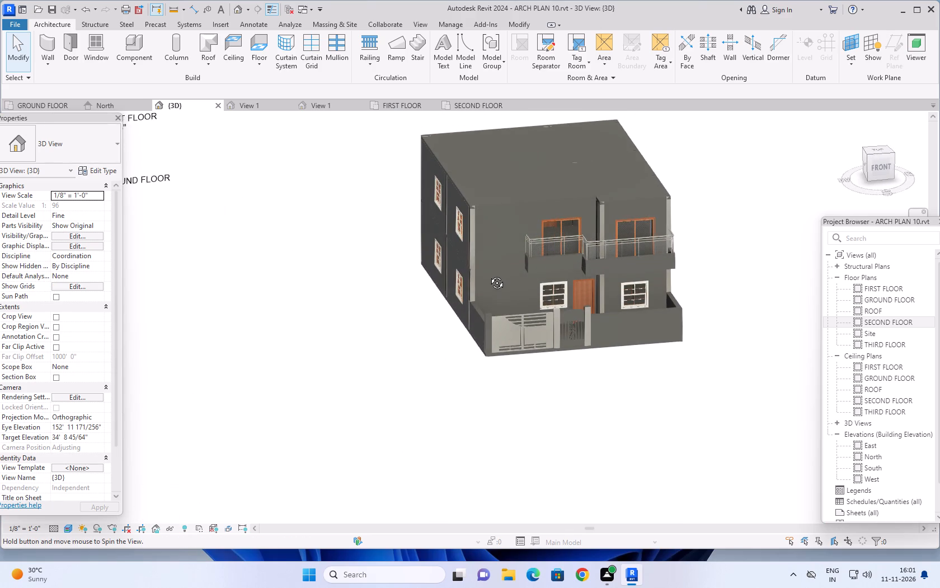
middle_drag(488, 274, 488, 273)
shift+middle_drag(742, 220, 734, 228)
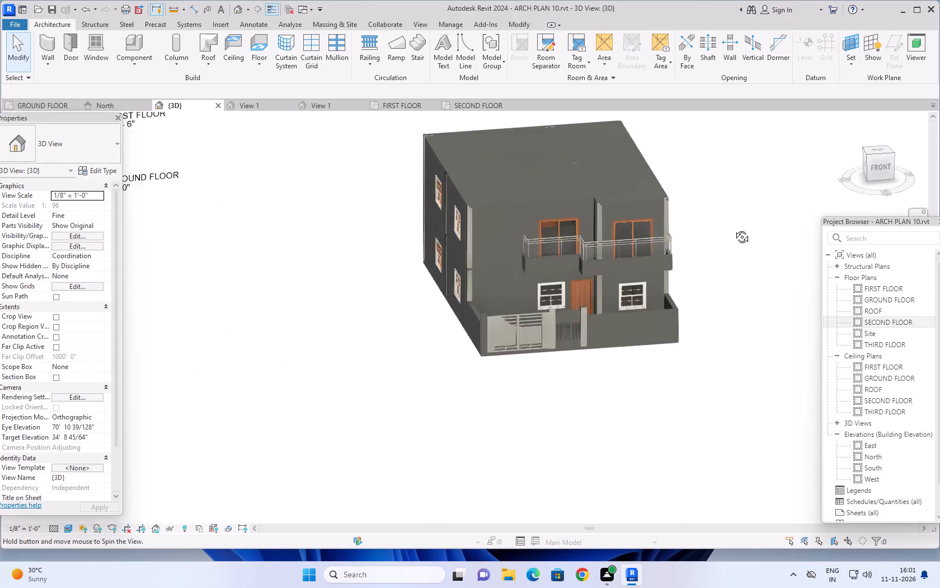
shift+middle_drag(734, 228, 725, 269)
click(479, 97)
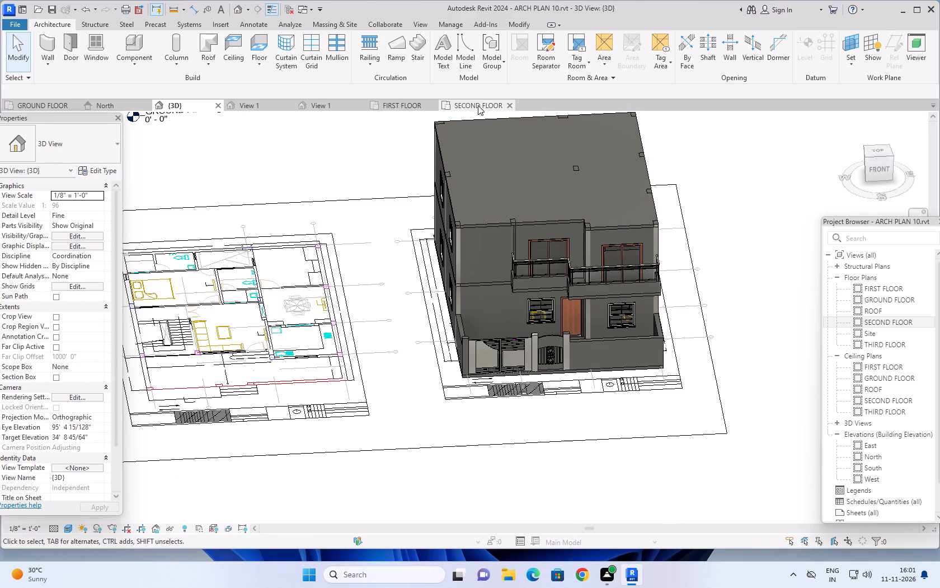
click(478, 105)
scroll(516, 280, down, 3)
scroll(585, 273, down, 5)
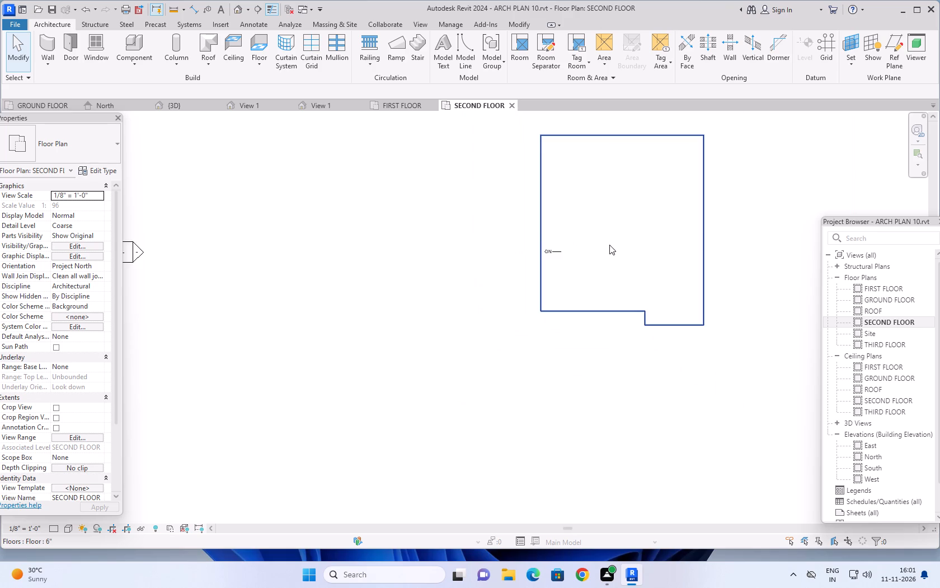
middle_drag(609, 245, 502, 326)
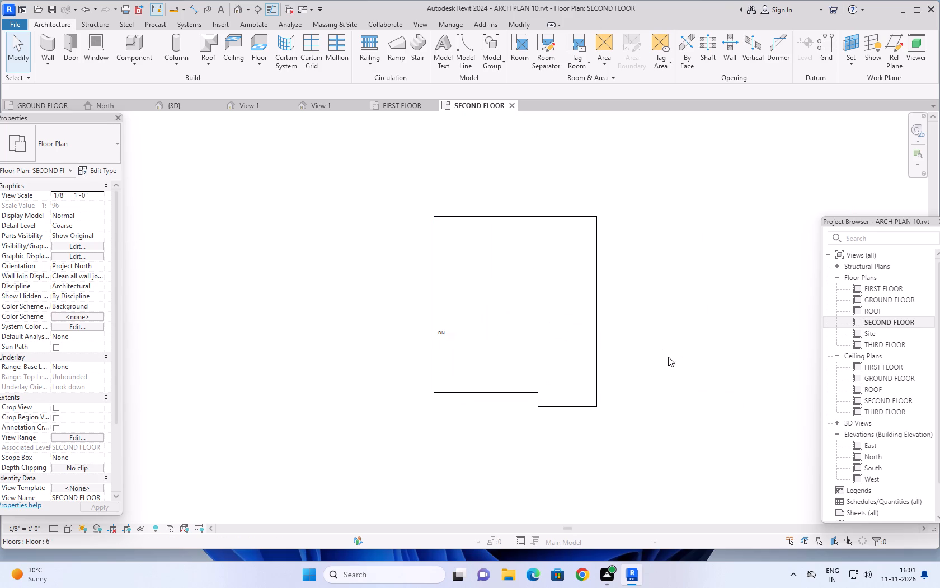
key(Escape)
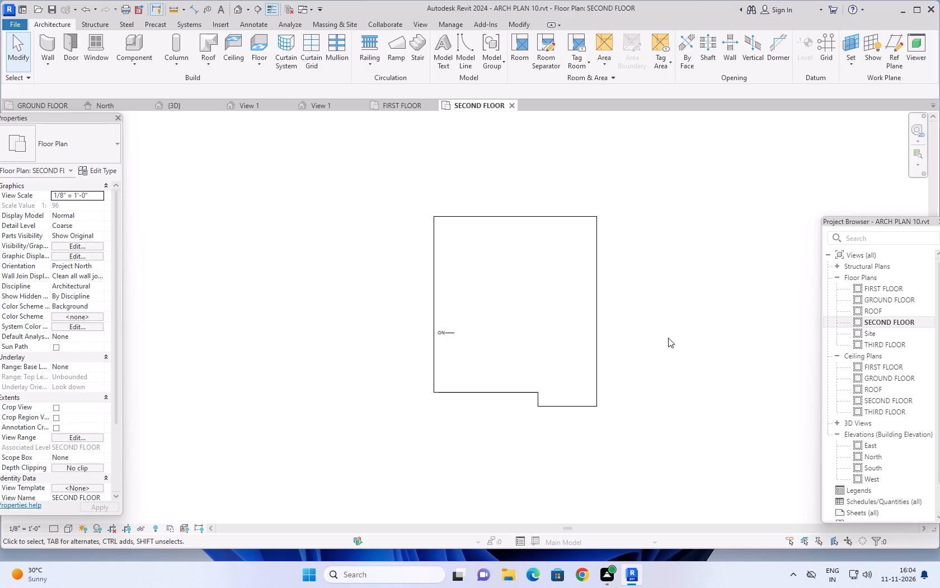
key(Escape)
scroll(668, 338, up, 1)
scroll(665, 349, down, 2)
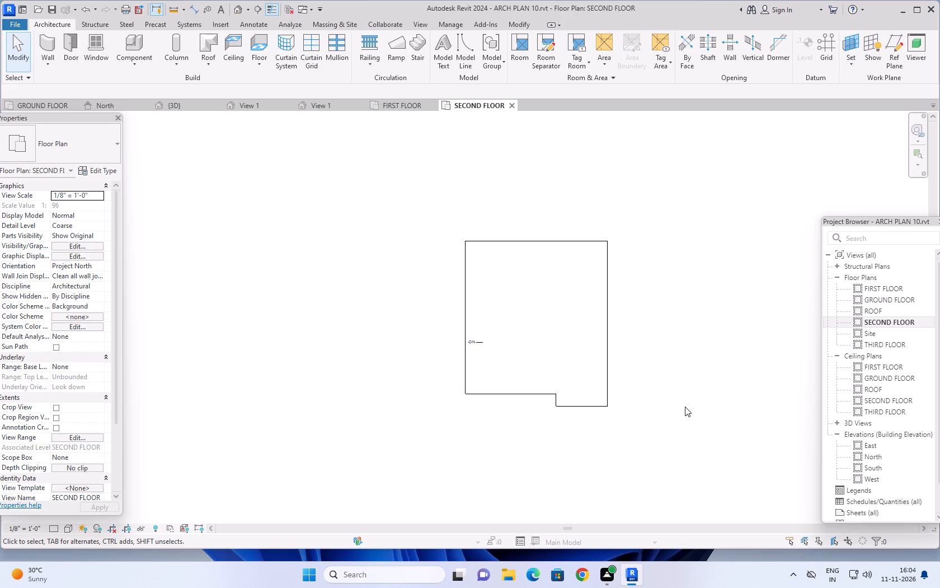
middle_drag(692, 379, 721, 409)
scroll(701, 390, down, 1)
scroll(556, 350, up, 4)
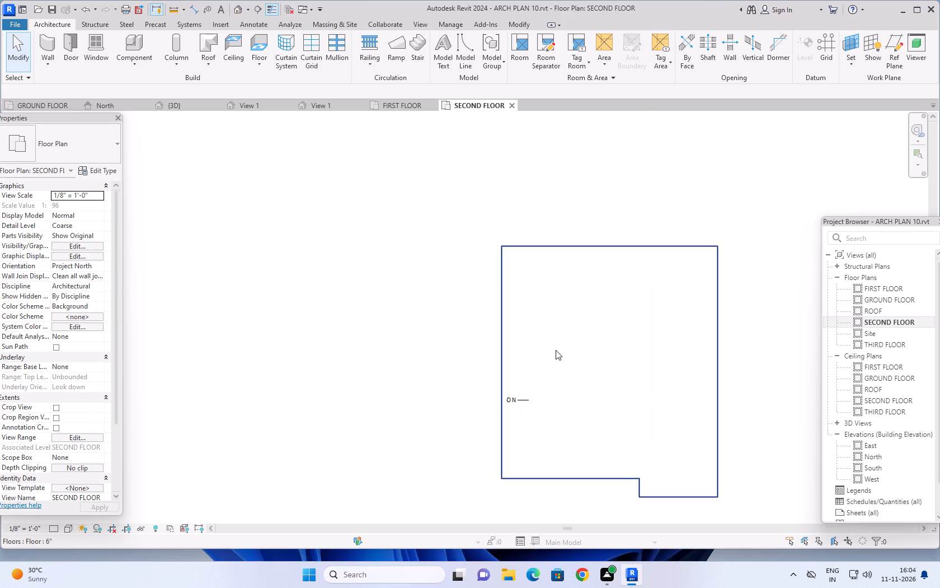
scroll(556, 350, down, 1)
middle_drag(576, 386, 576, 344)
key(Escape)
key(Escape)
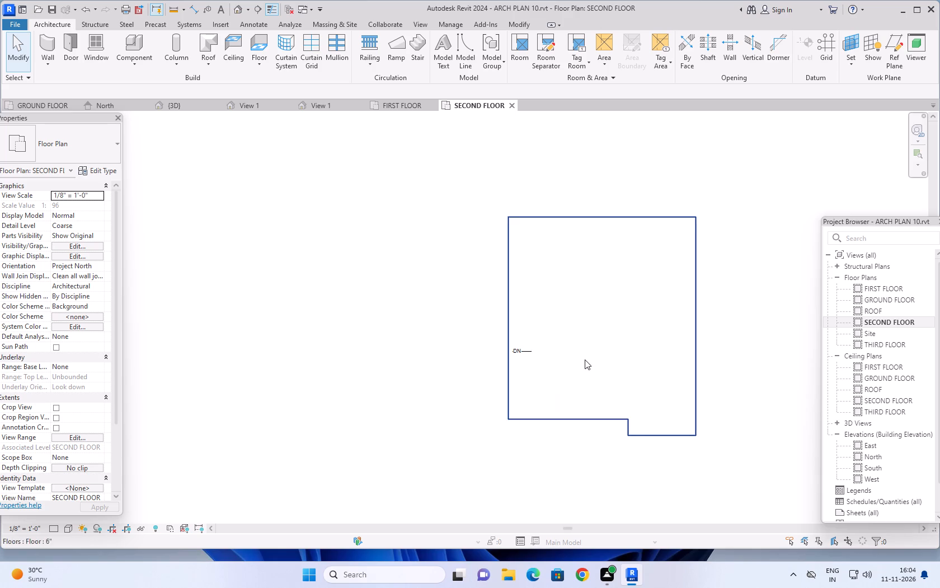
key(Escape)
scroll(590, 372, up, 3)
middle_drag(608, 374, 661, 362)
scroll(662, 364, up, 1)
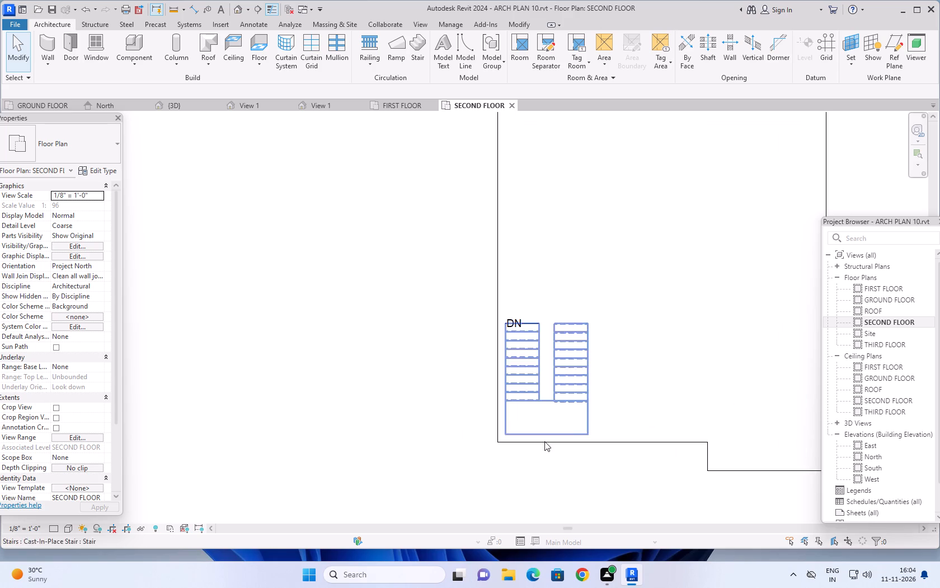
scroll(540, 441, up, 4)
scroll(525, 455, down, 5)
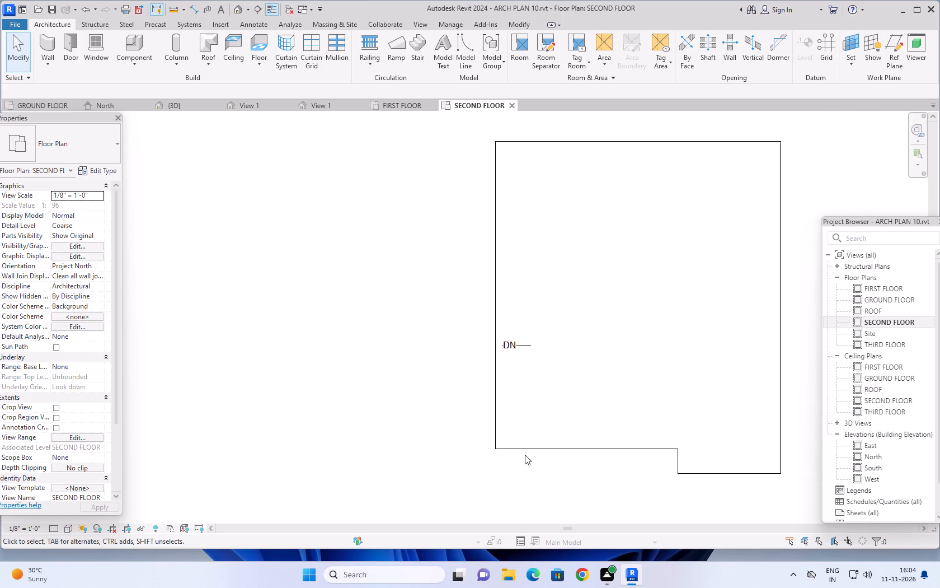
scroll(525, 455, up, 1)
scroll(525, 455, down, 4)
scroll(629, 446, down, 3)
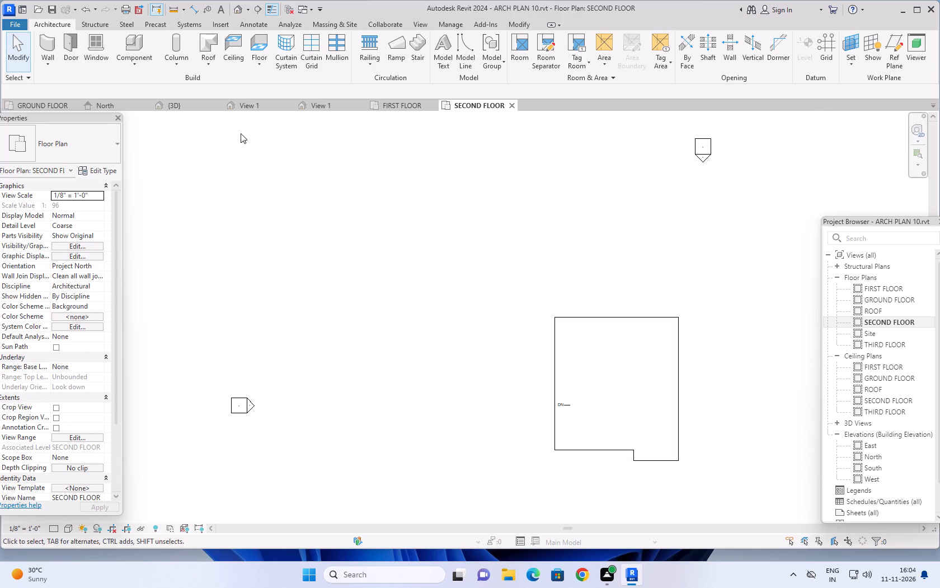
Compare the GROUND FLOOR plan and the 3D view, and inspect the staircase's properties on the SECOND FLOOR plan.
click(51, 105)
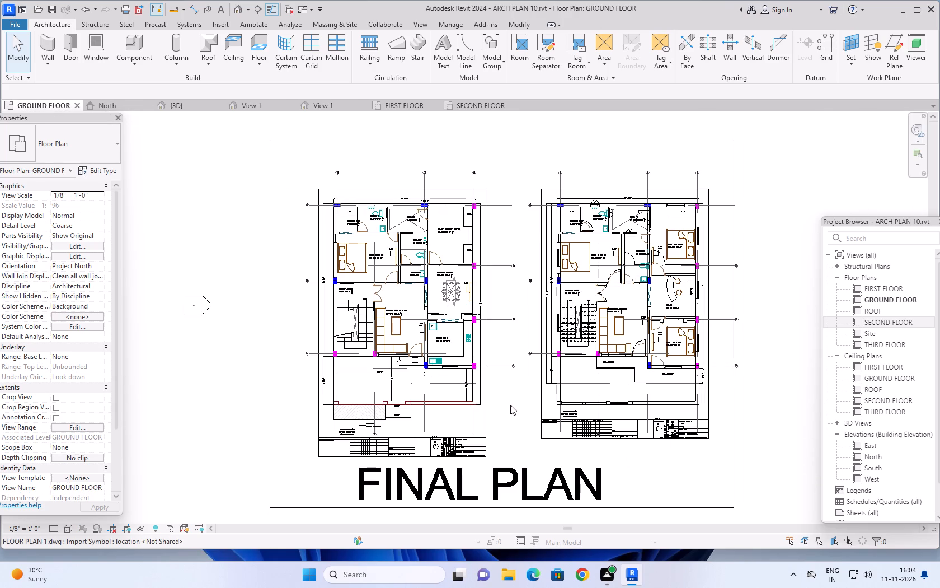
click(190, 108)
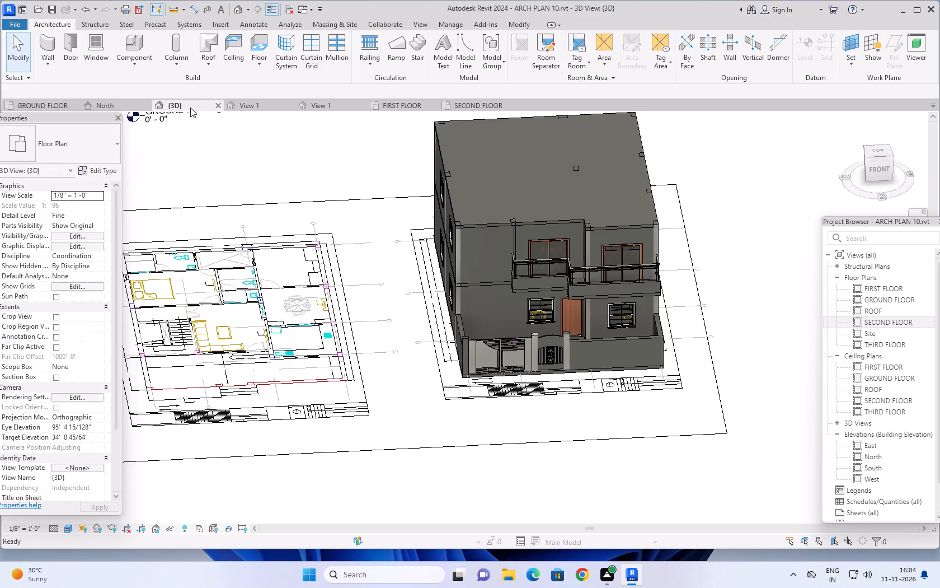
click(473, 102)
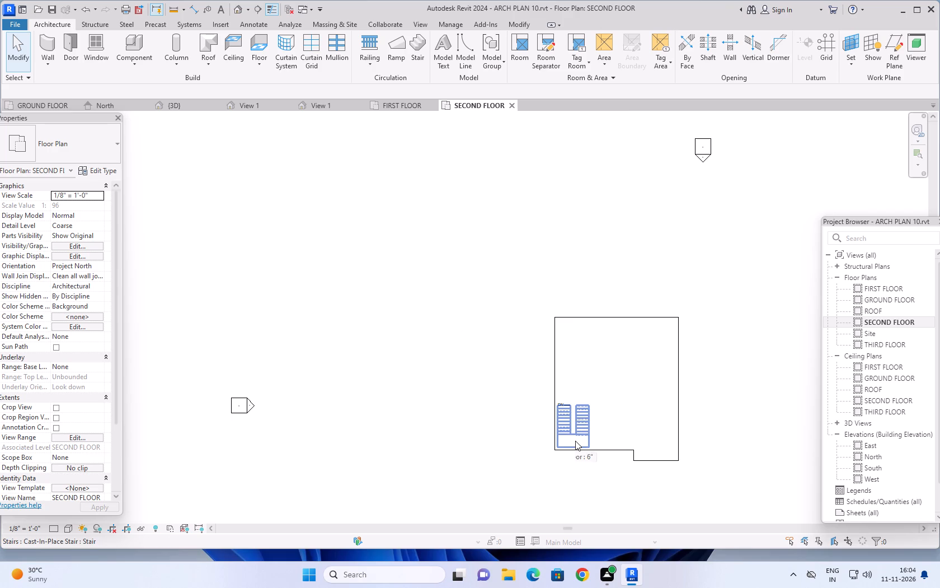
scroll(575, 441, up, 5)
click(575, 441)
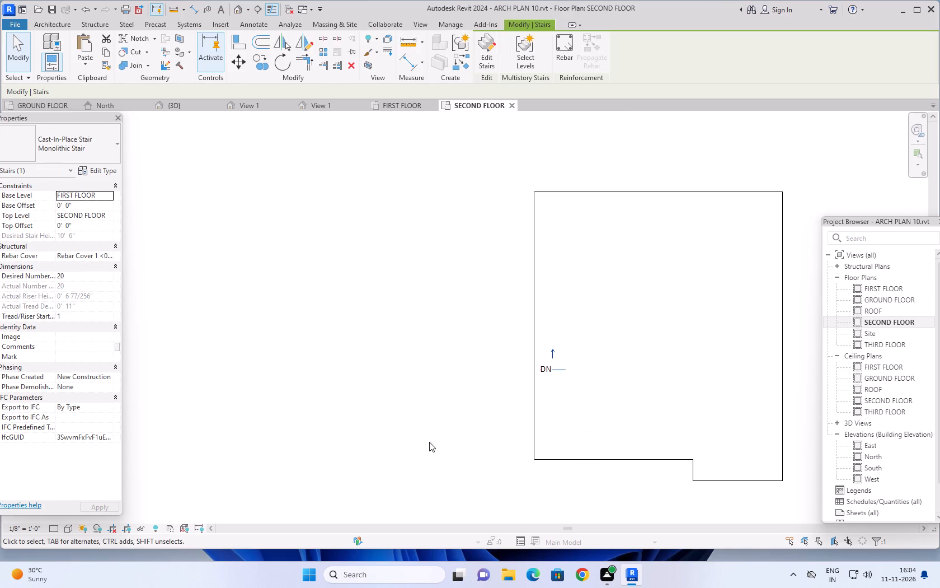
scroll(427, 433, up, 1)
scroll(427, 431, down, 2)
middle_drag(430, 417, 424, 386)
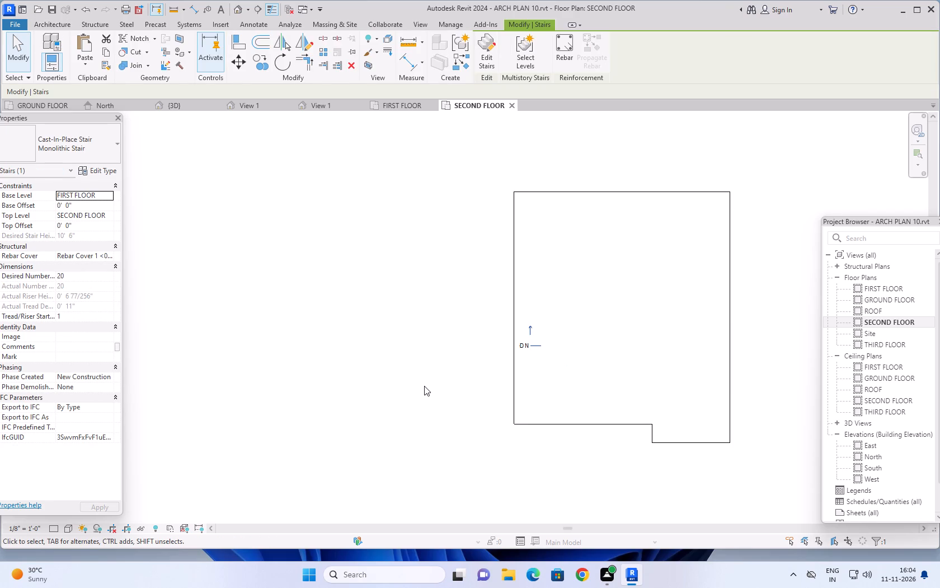
key(Escape)
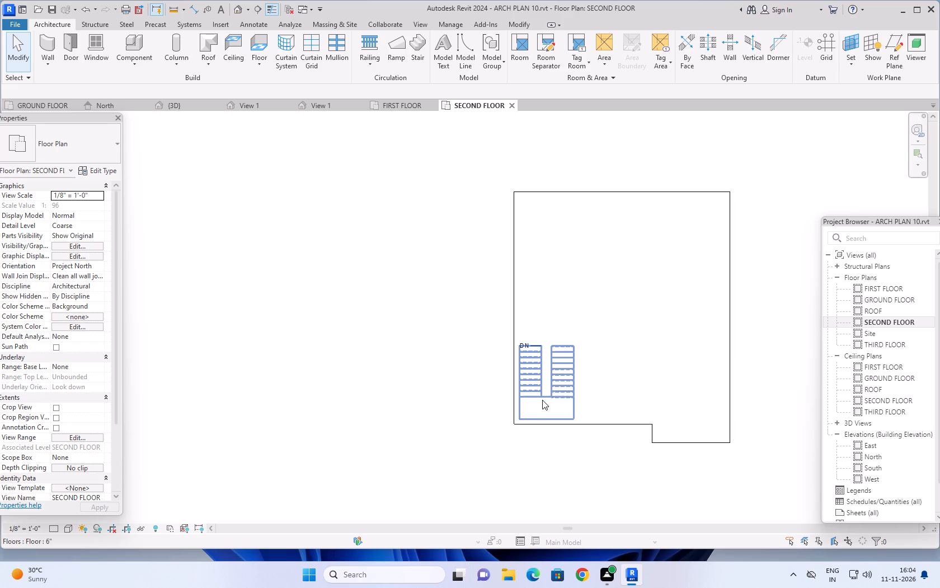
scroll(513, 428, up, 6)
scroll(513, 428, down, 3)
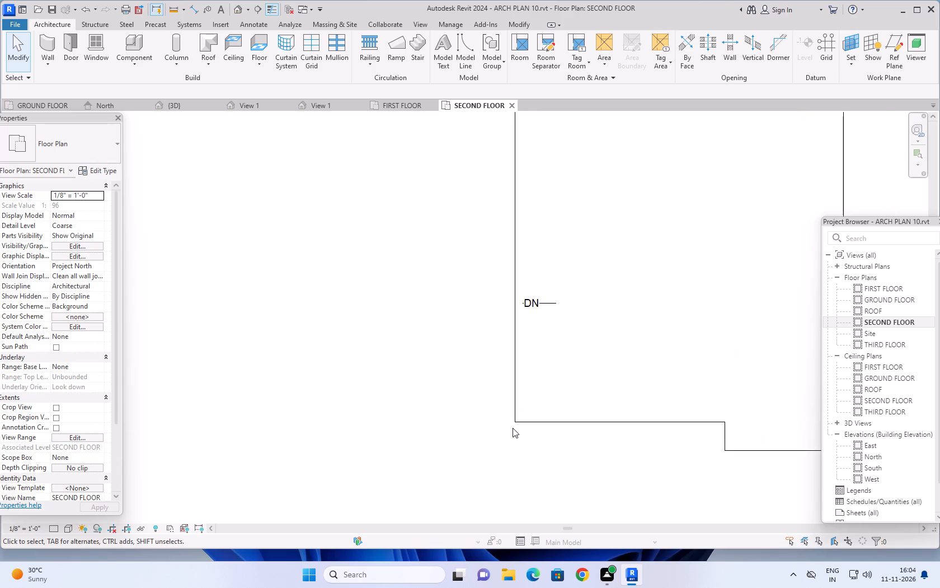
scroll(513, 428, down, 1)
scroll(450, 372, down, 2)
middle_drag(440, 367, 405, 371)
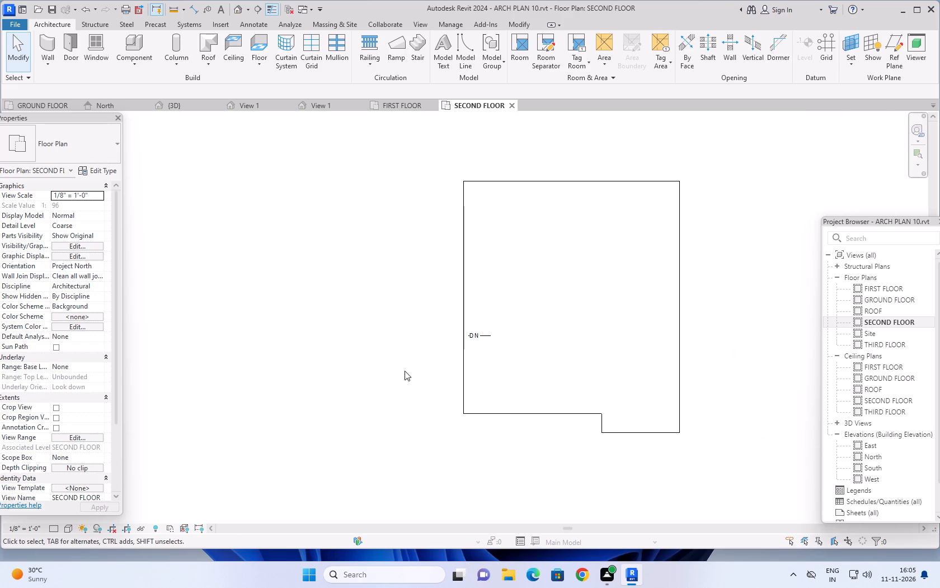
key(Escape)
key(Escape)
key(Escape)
Select every 1'3"X9" rectangular column visible on the GROUND FLOOR plan, starting from the one at the staircase's south-west corner.
click(53, 105)
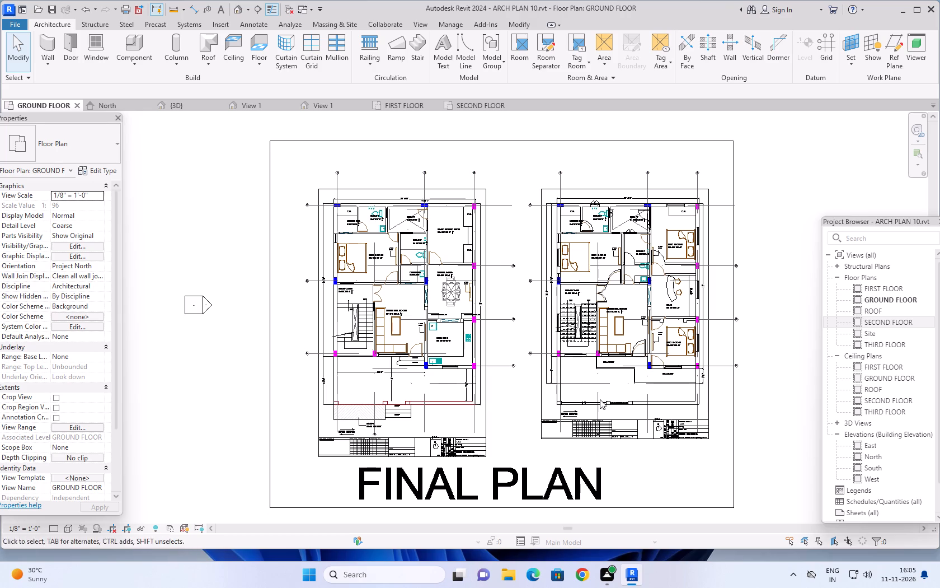
scroll(556, 358, up, 12)
click(567, 342)
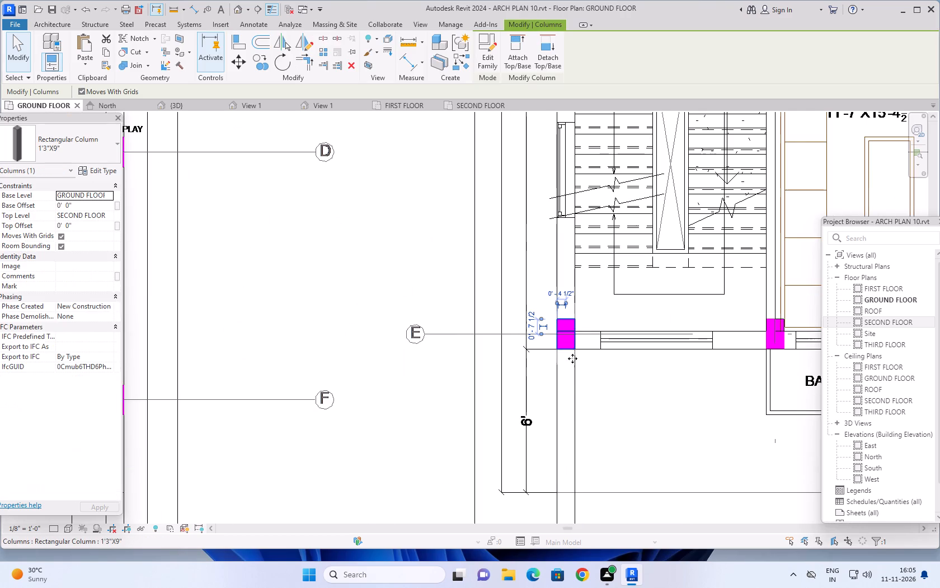
right_click(633, 414)
click(688, 245)
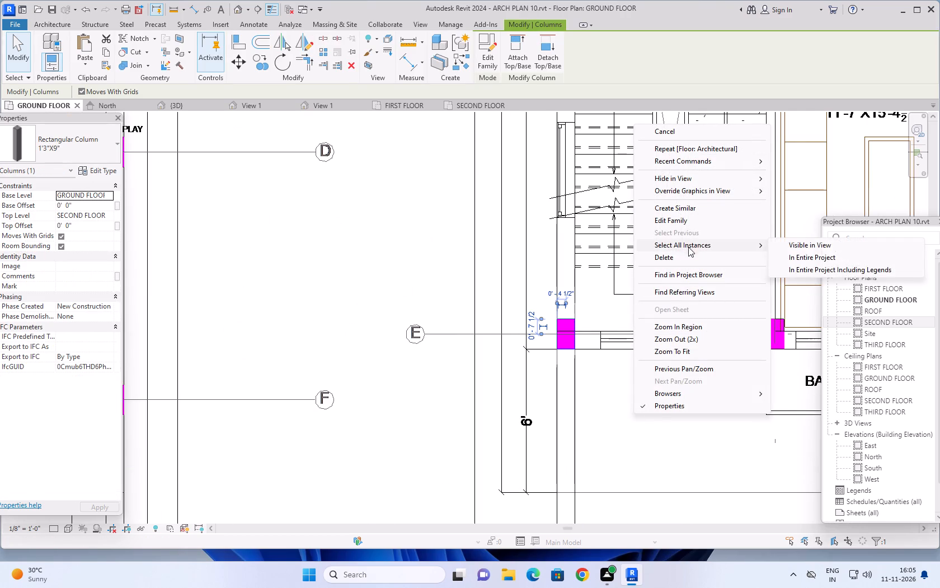
click(802, 244)
scroll(633, 491, down, 6)
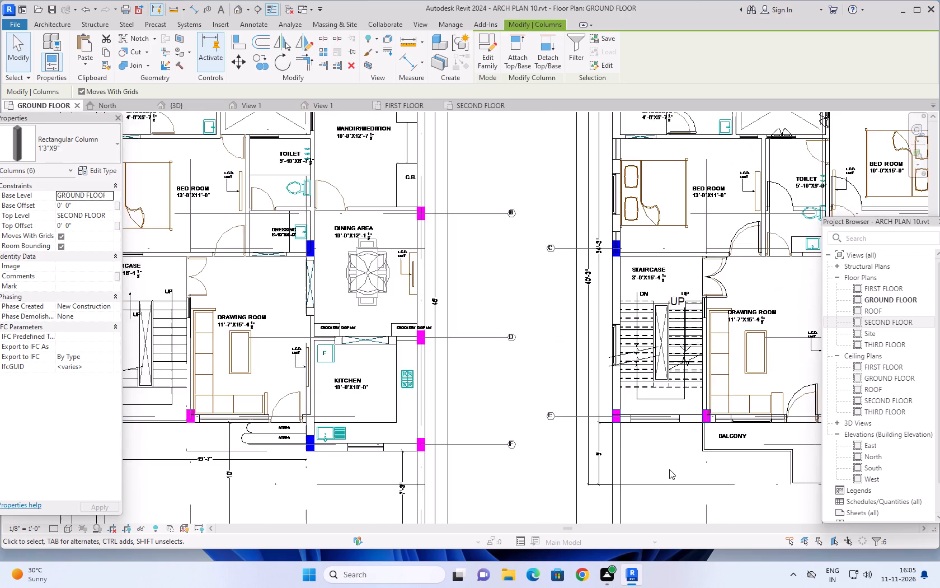
Add every 1'6"X9" rectangular column visible on the GROUND FLOOR plan to the selection, starting from the one beside the balcony and bedroom.
scroll(669, 469, down, 1)
middle_drag(656, 466, 584, 459)
scroll(736, 464, up, 5)
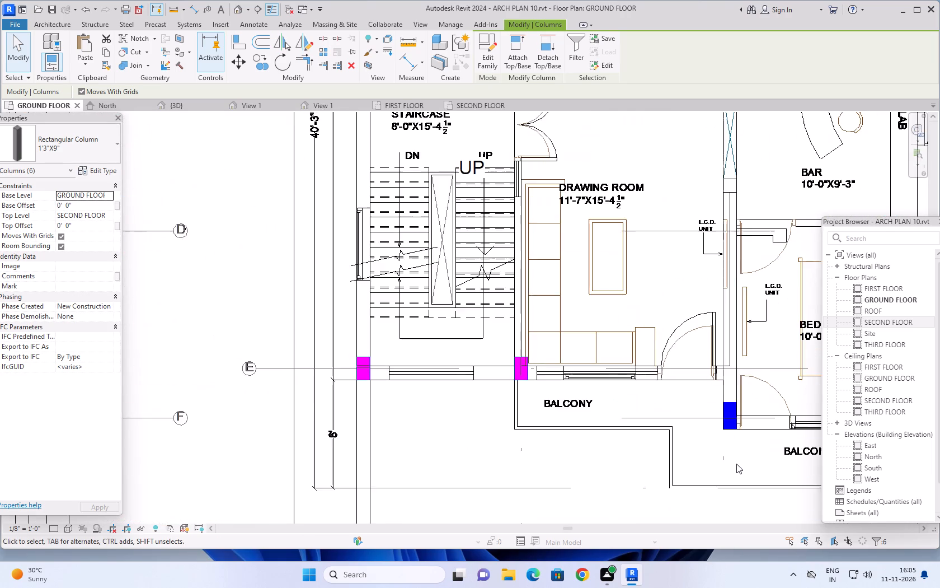
scroll(734, 460, up, 3)
ctrl+click(727, 412)
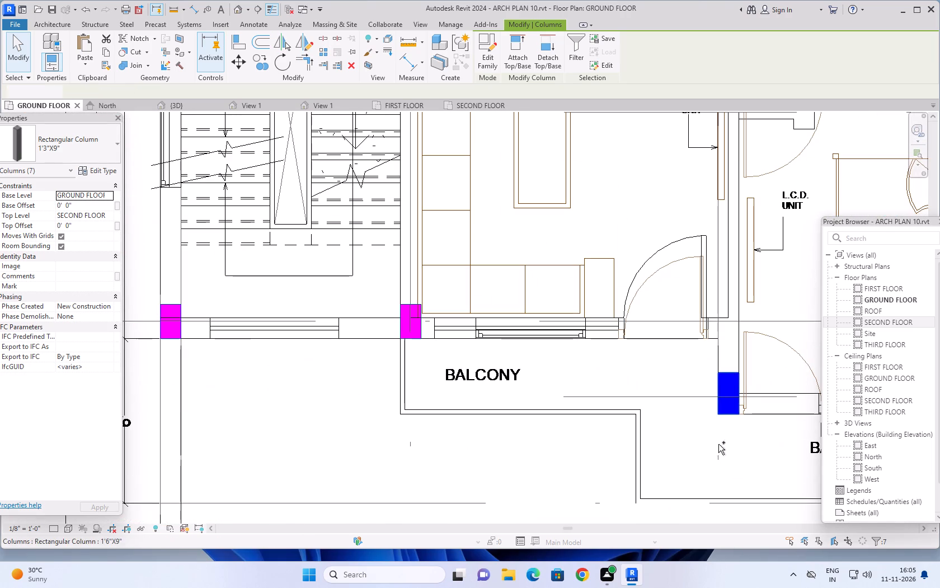
right_click(700, 445)
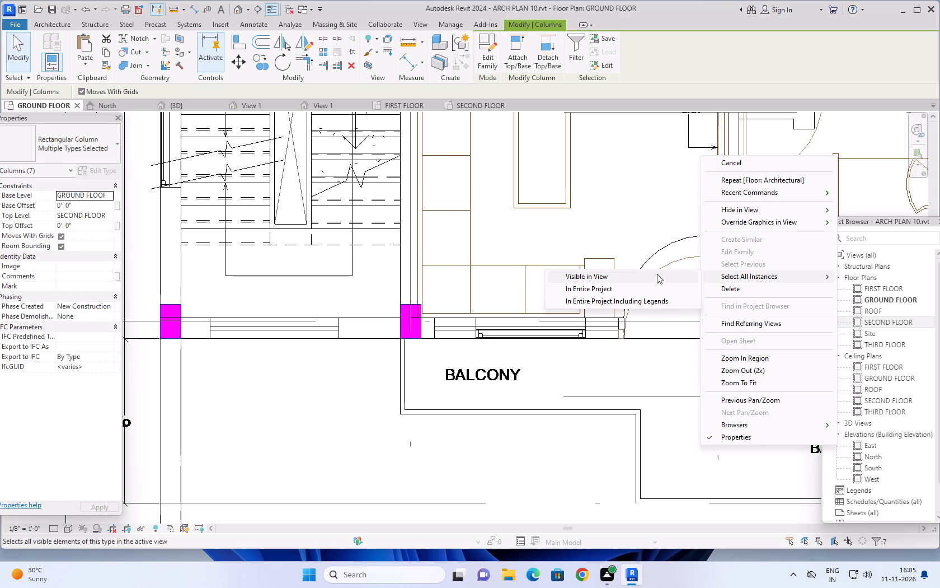
click(657, 274)
Set the selected columns' top level to THIRD FLOOR with a top offset of -7' 6" and apply it.
scroll(657, 274, down, 3)
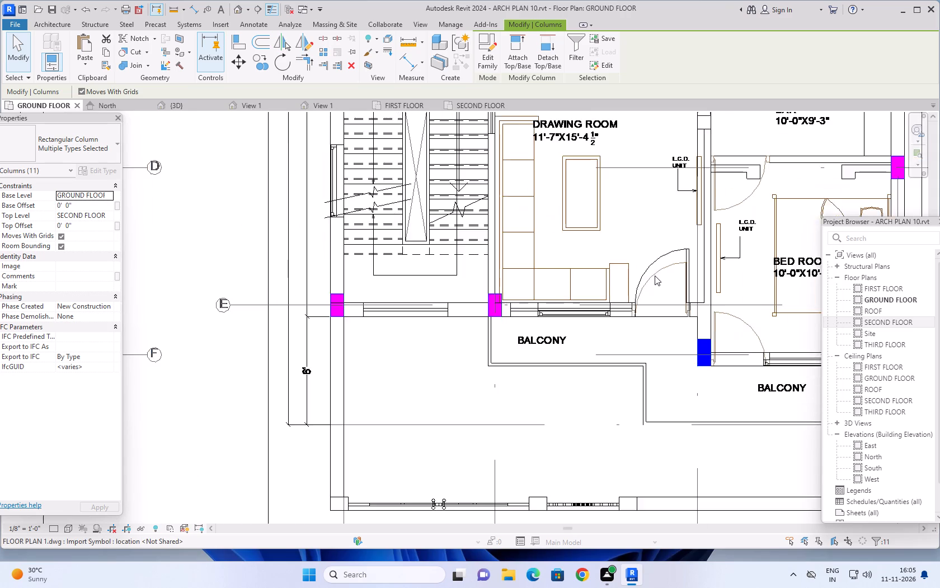
scroll(655, 278, down, 7)
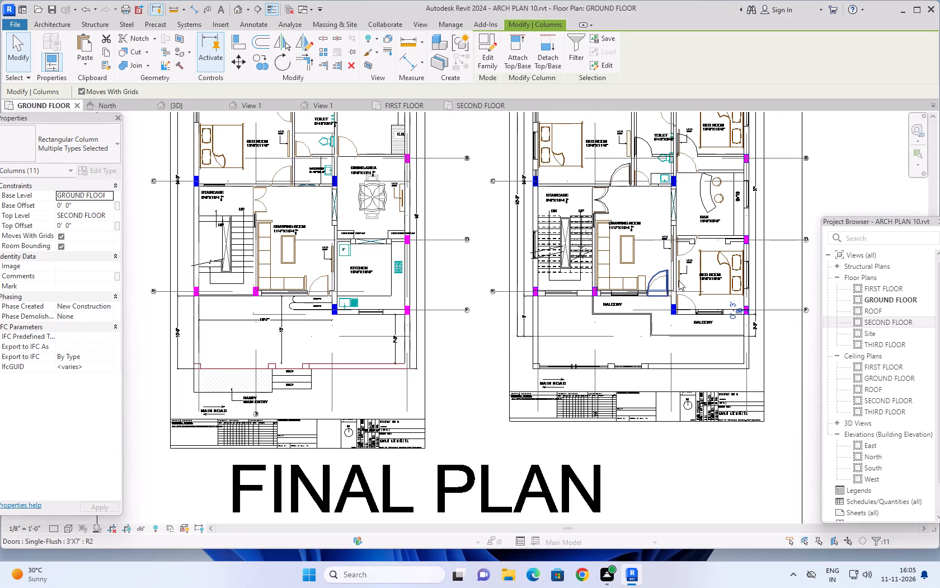
scroll(679, 281, down, 1)
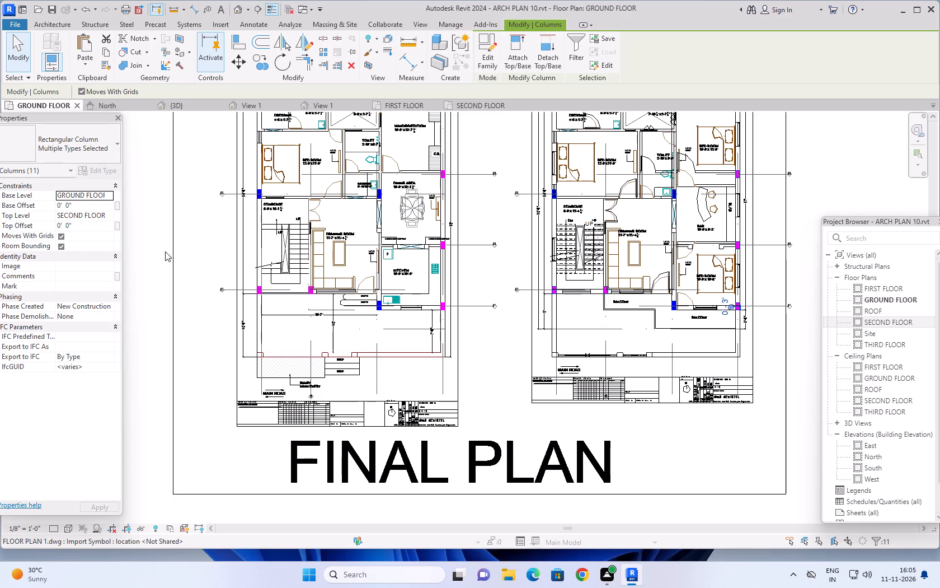
click(105, 213)
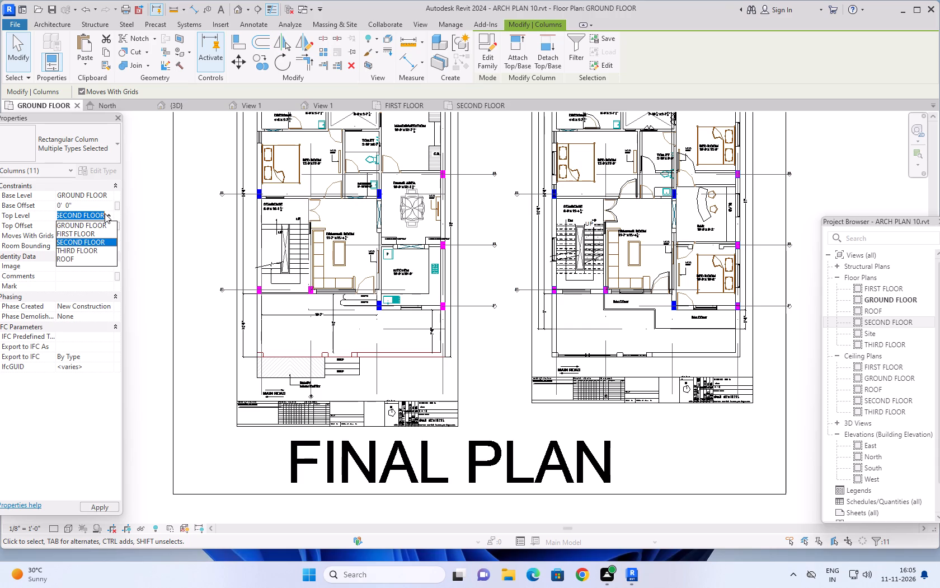
click(80, 249)
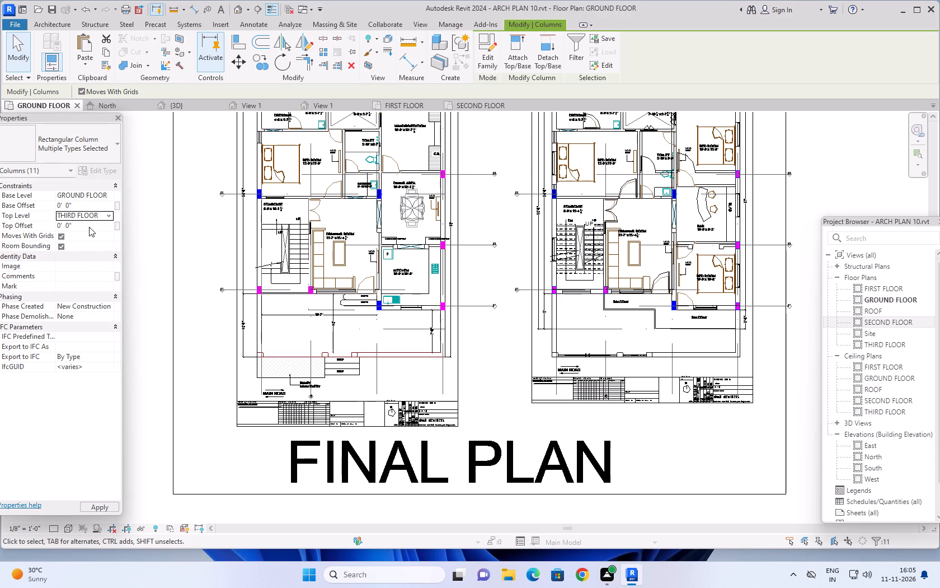
click(89, 227)
key(minus)
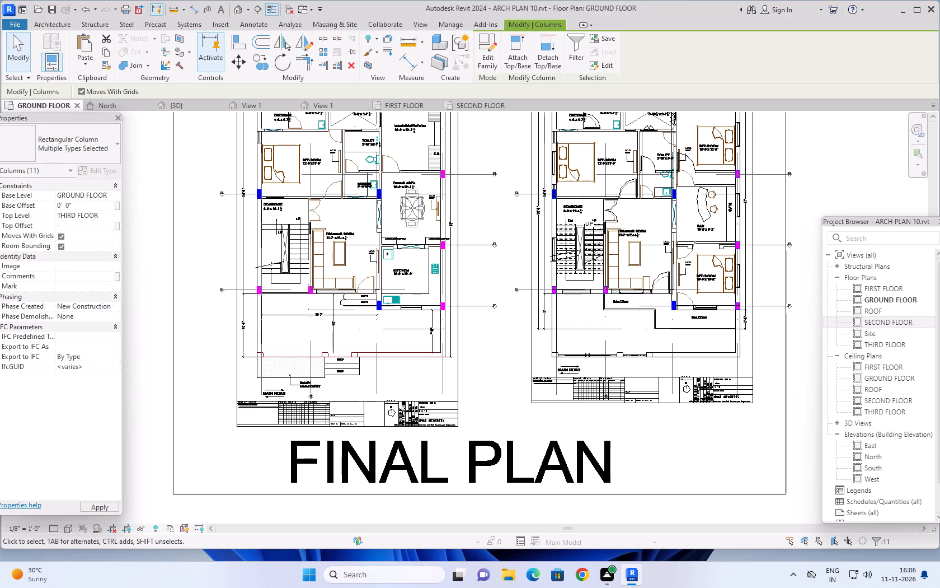
key(7)
text('6)
key(shift+quotedbl)
key(Return)
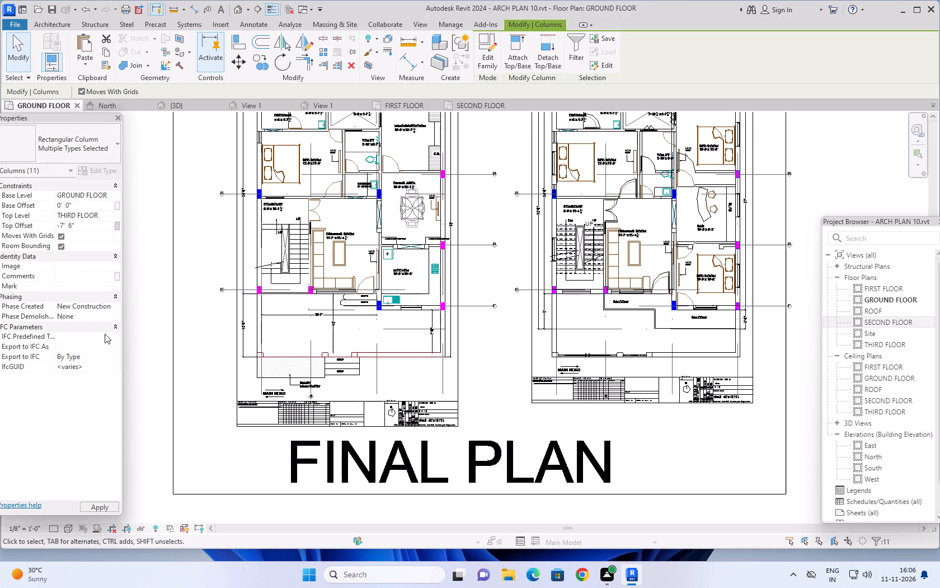
click(96, 509)
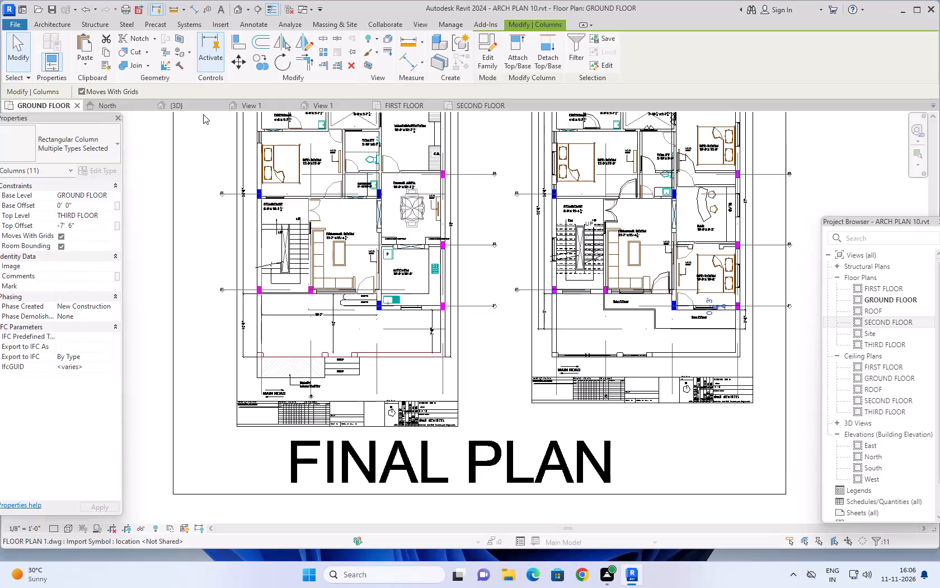
Deselect the columns in the 3D view and examine how they extend above the second-floor slab, including up close at the front.
click(190, 106)
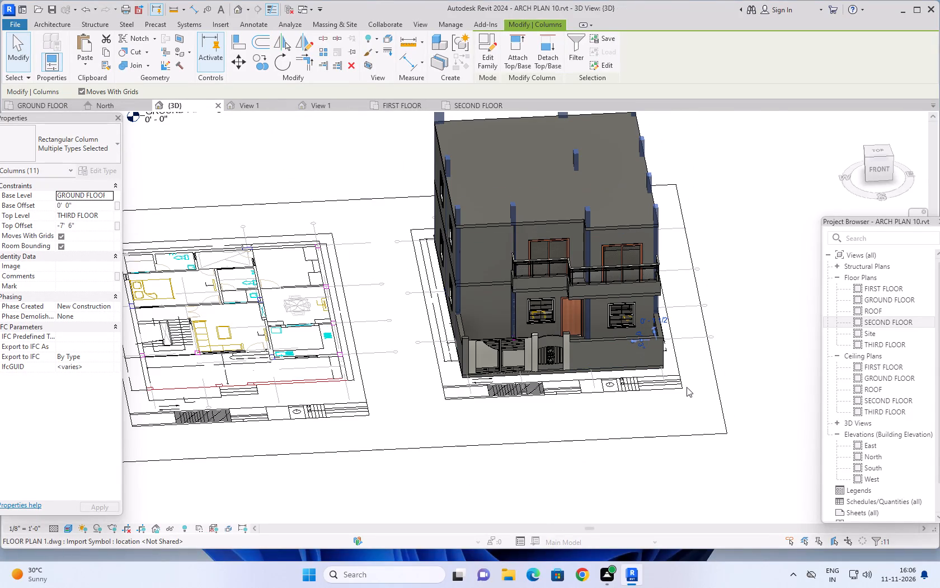
scroll(740, 350, down, 1)
shift+middle_drag(730, 352, 650, 434)
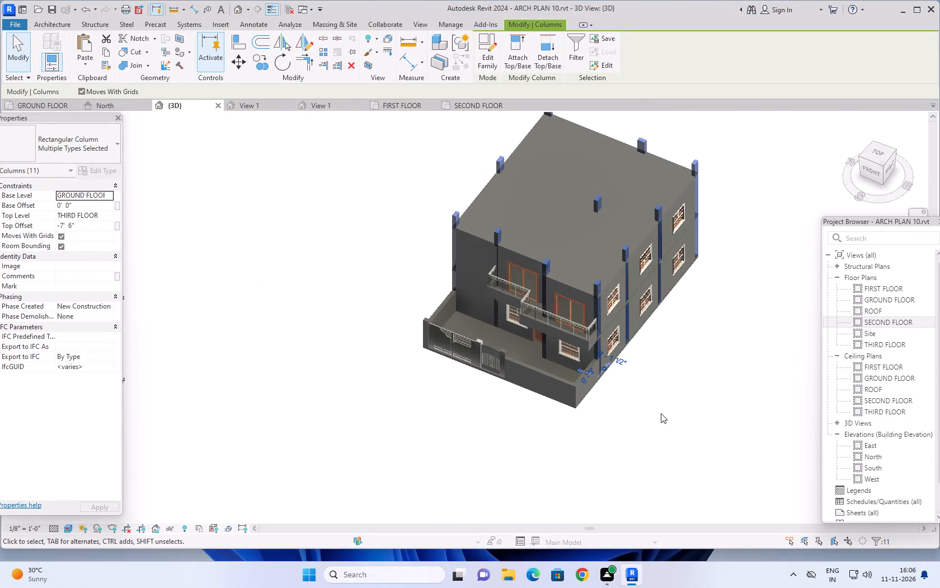
key(Escape)
scroll(480, 289, up, 4)
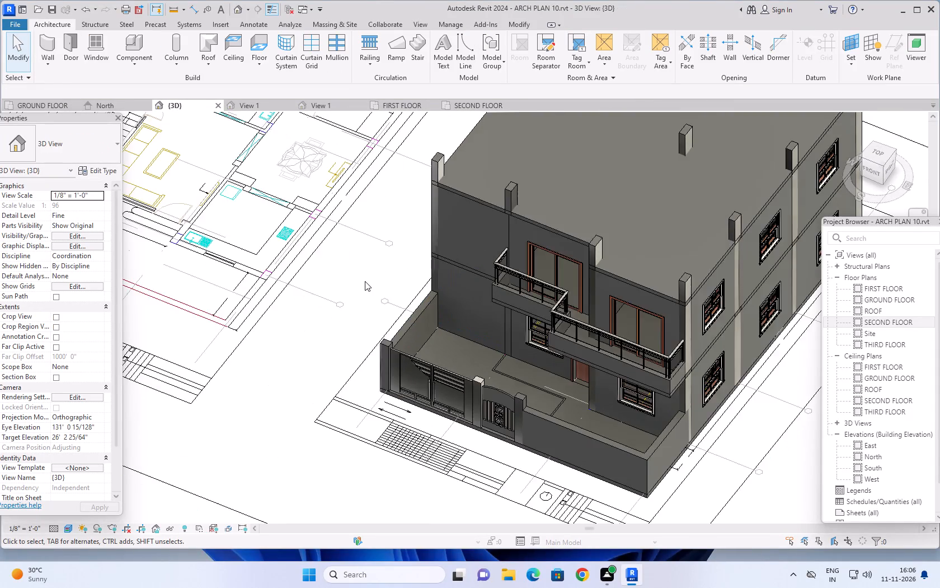
middle_drag(365, 281, 327, 389)
shift+middle_drag(329, 379, 419, 360)
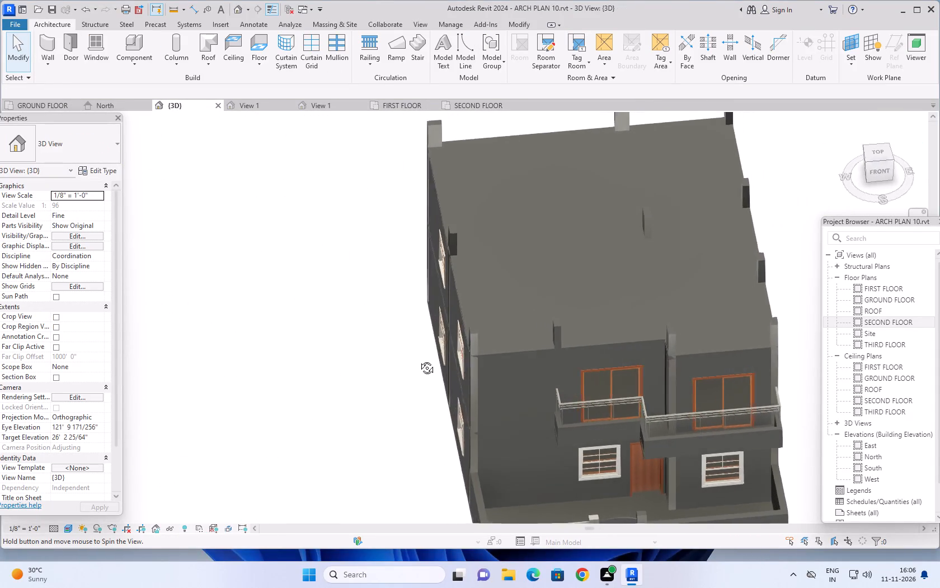
shift+middle_drag(419, 360, 449, 335)
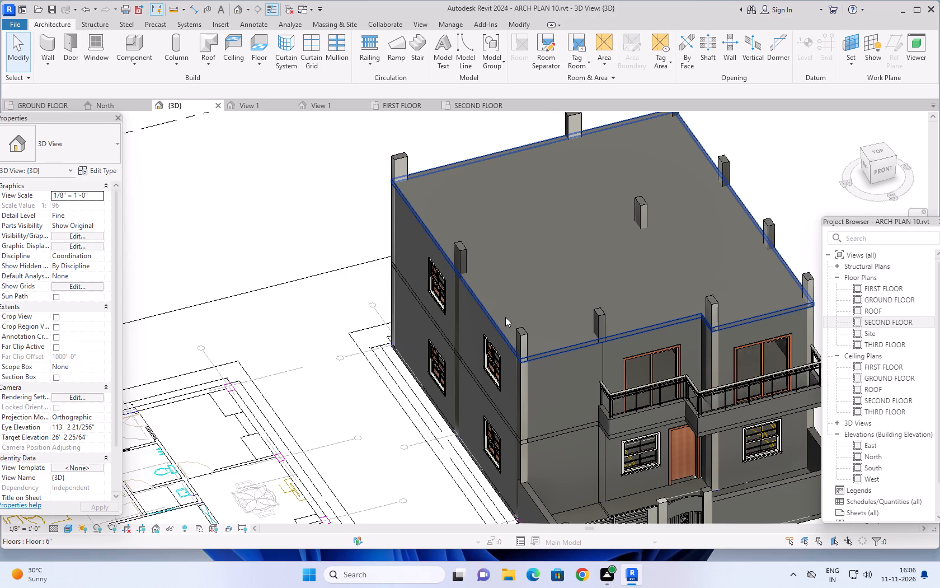
scroll(555, 267, down, 1)
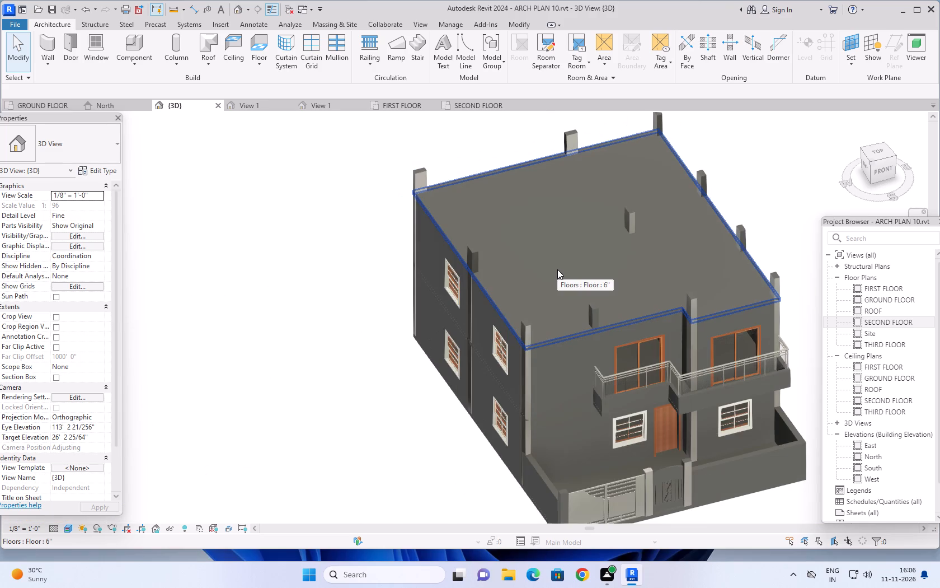
scroll(557, 269, down, 1)
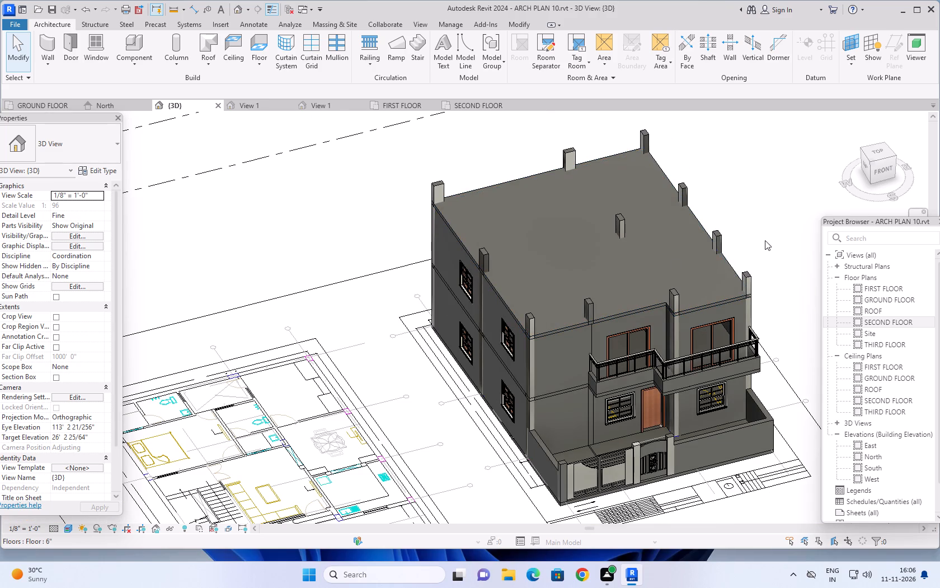
middle_drag(772, 242, 758, 245)
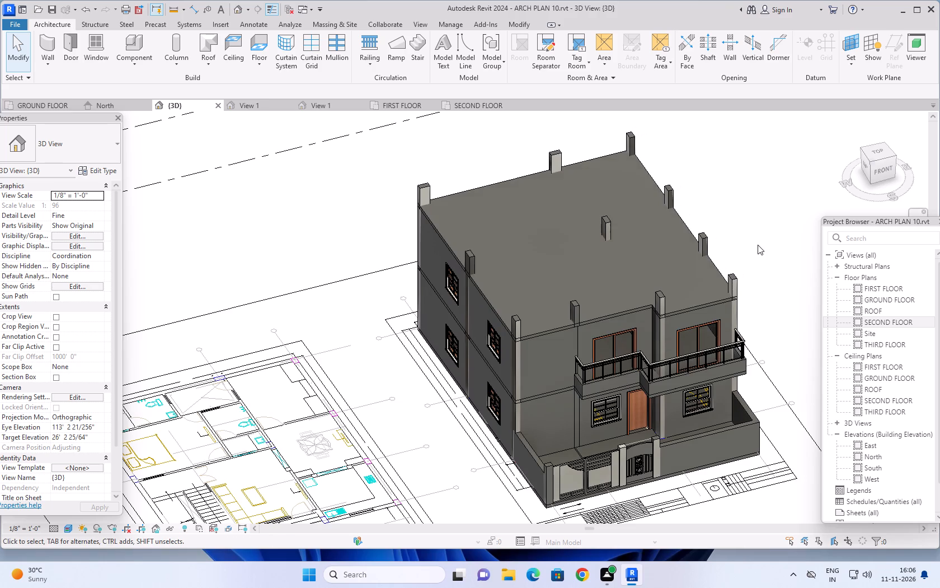
scroll(665, 319, up, 7)
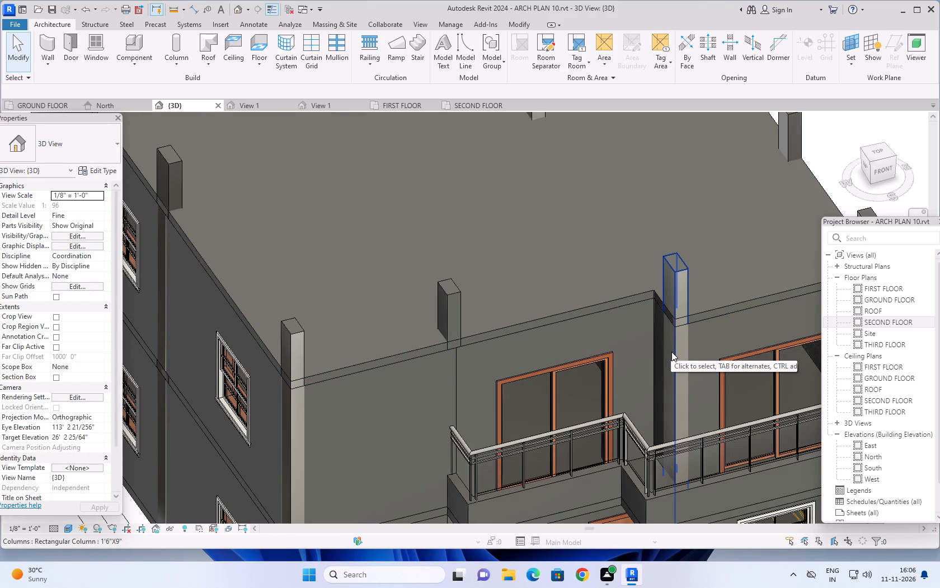
scroll(671, 352, up, 1)
scroll(682, 326, down, 1)
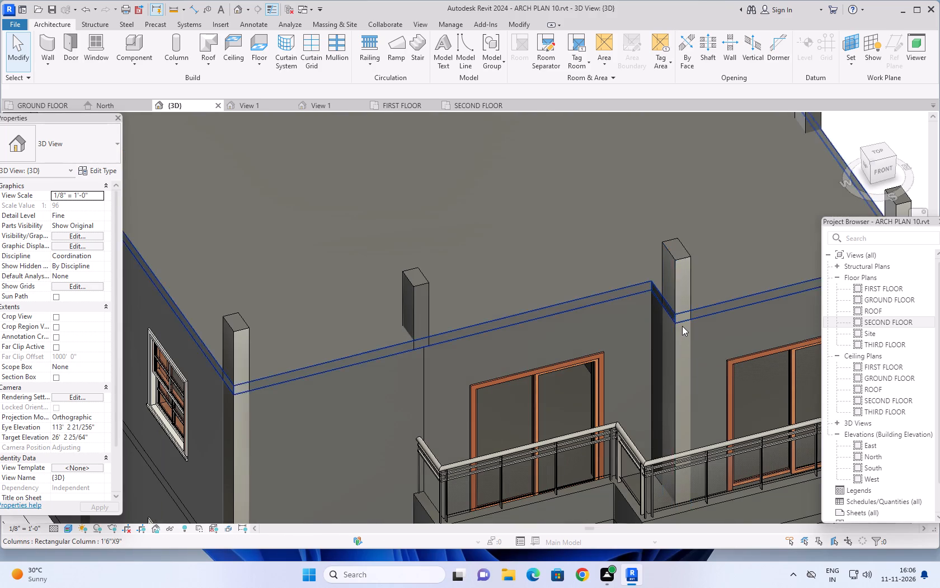
scroll(682, 326, down, 3)
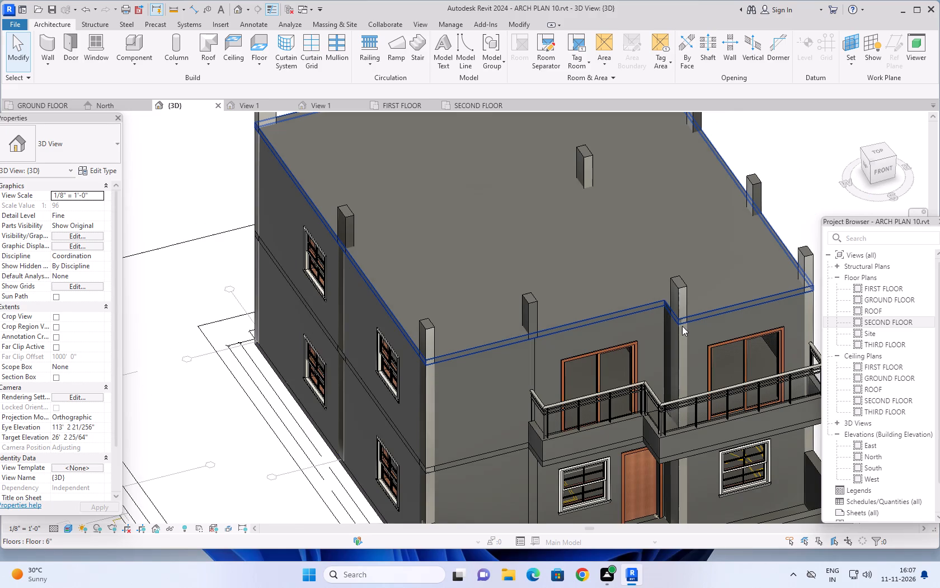
scroll(682, 326, down, 3)
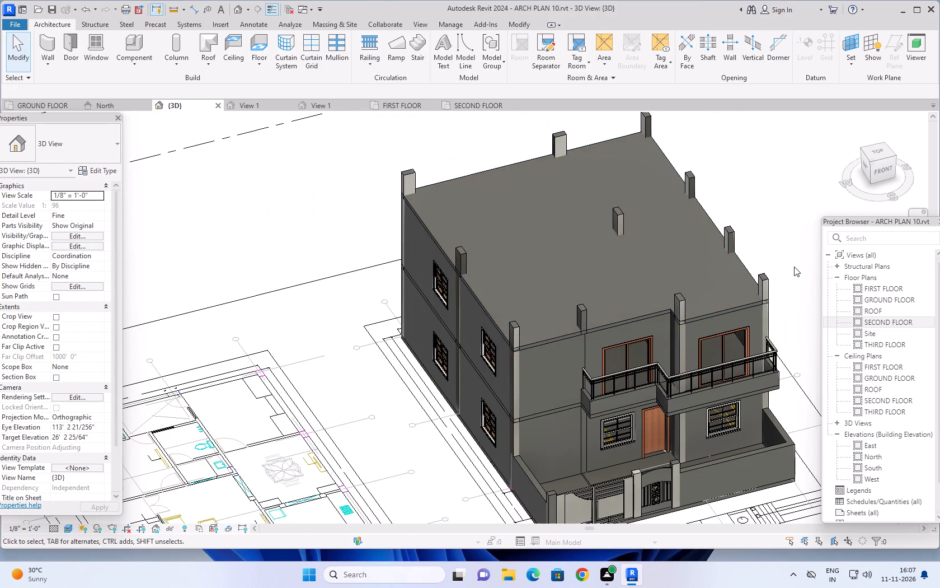
Examine the whole house and its extended columns in 3D from the front, the sides and a lower angle.
middle_drag(793, 265, 732, 262)
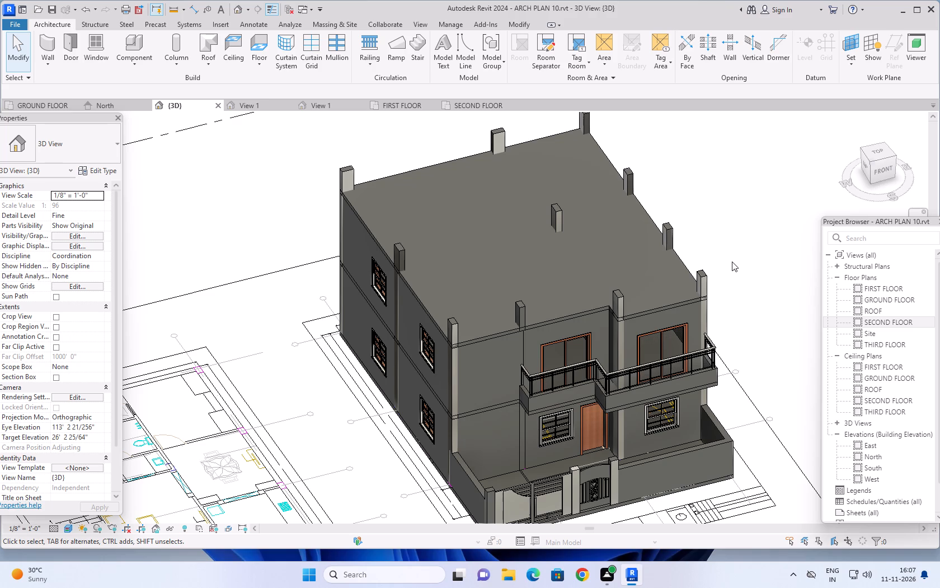
scroll(732, 262, down, 1)
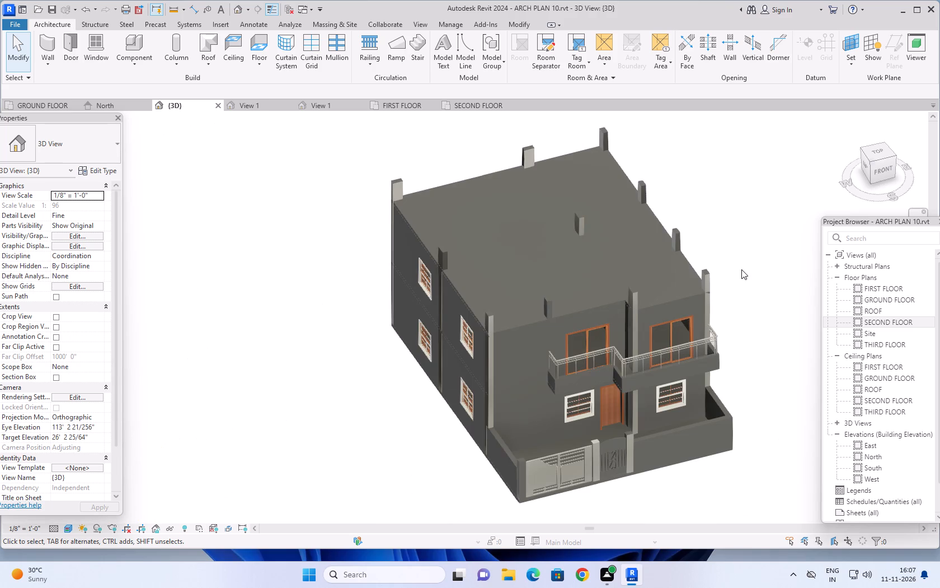
middle_drag(739, 269, 728, 262)
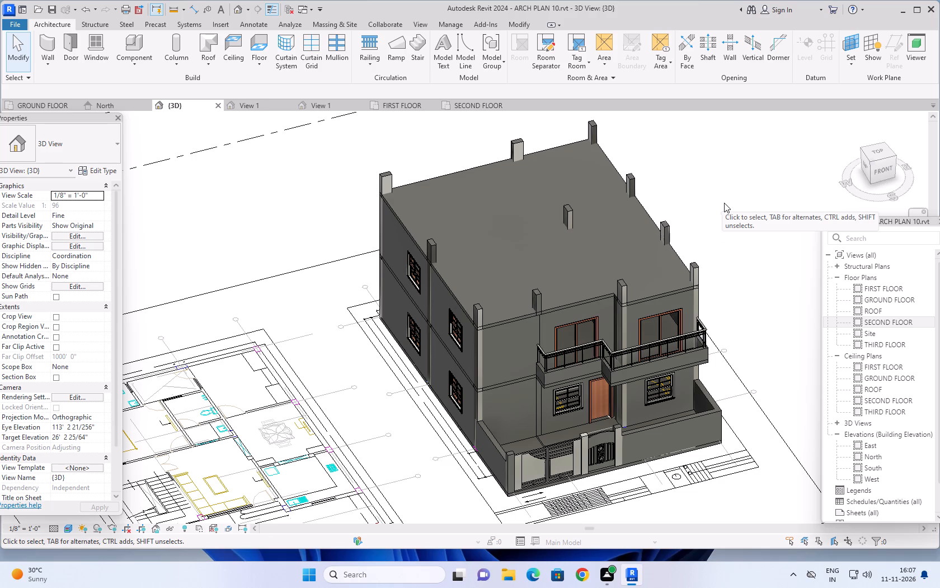
shift+middle_drag(731, 194, 679, 191)
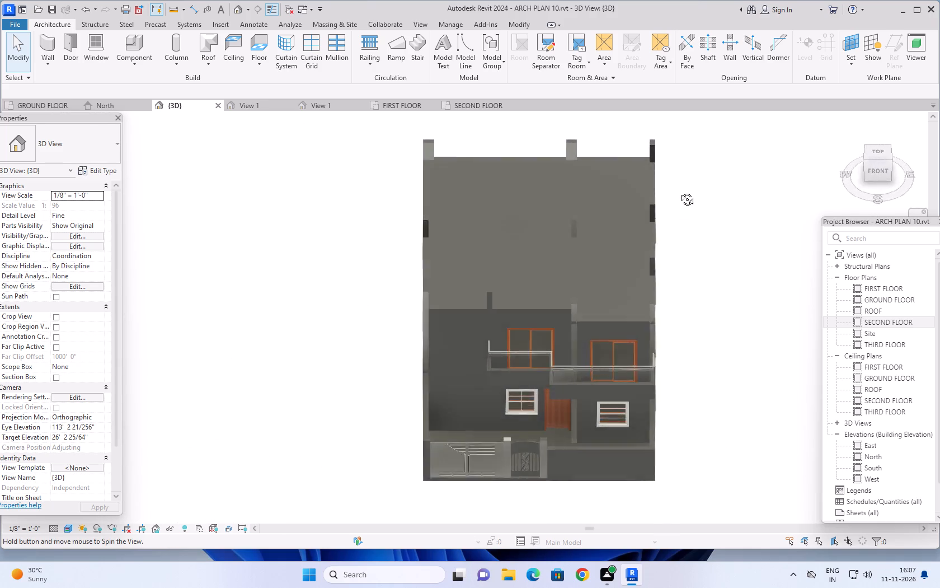
shift+middle_drag(679, 191, 671, 172)
middle_drag(691, 299, 648, 185)
middle_drag(684, 272, 718, 347)
middle_click(718, 347)
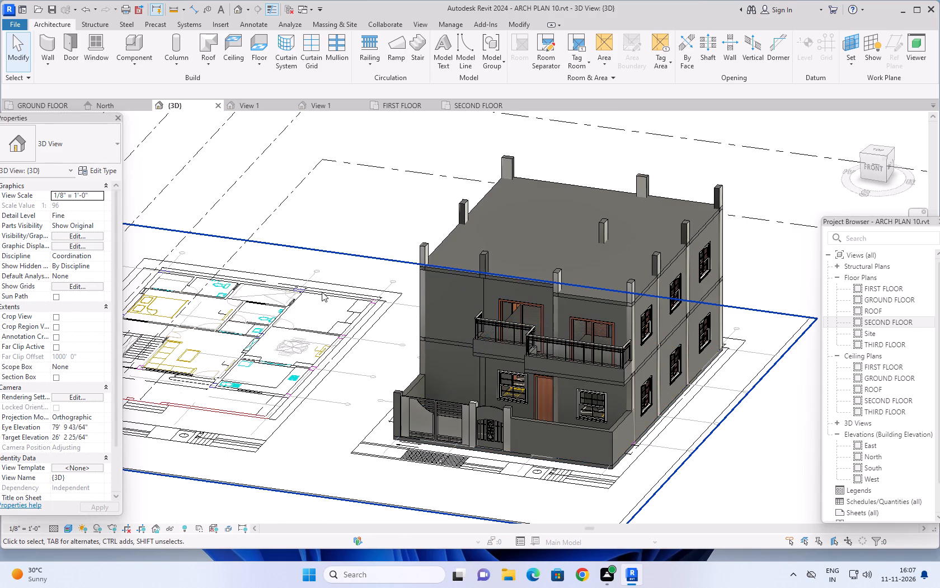
middle_drag(345, 213, 375, 216)
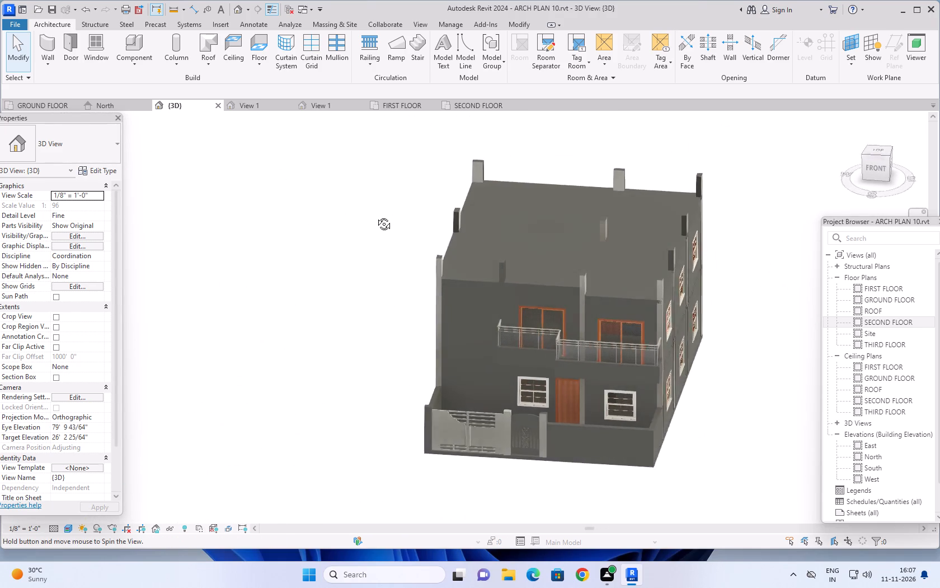
middle_drag(375, 216, 385, 208)
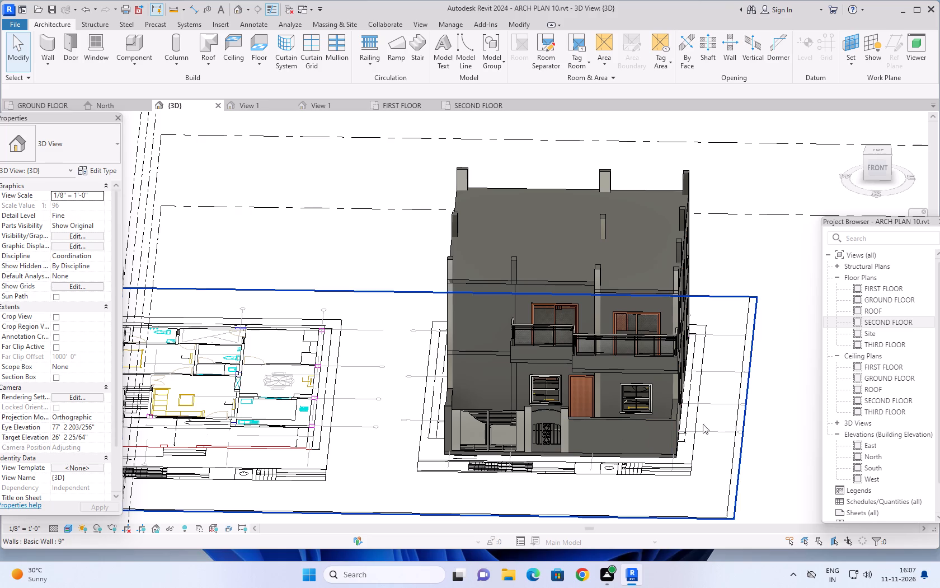
scroll(797, 415, down, 2)
middle_drag(791, 419, 707, 374)
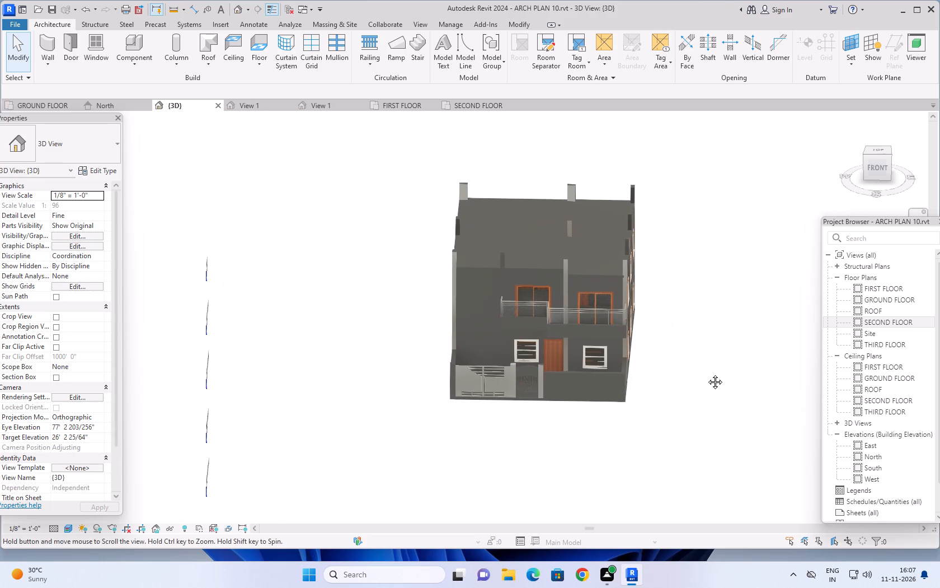
middle_drag(707, 374, 707, 374)
middle_drag(708, 379, 677, 299)
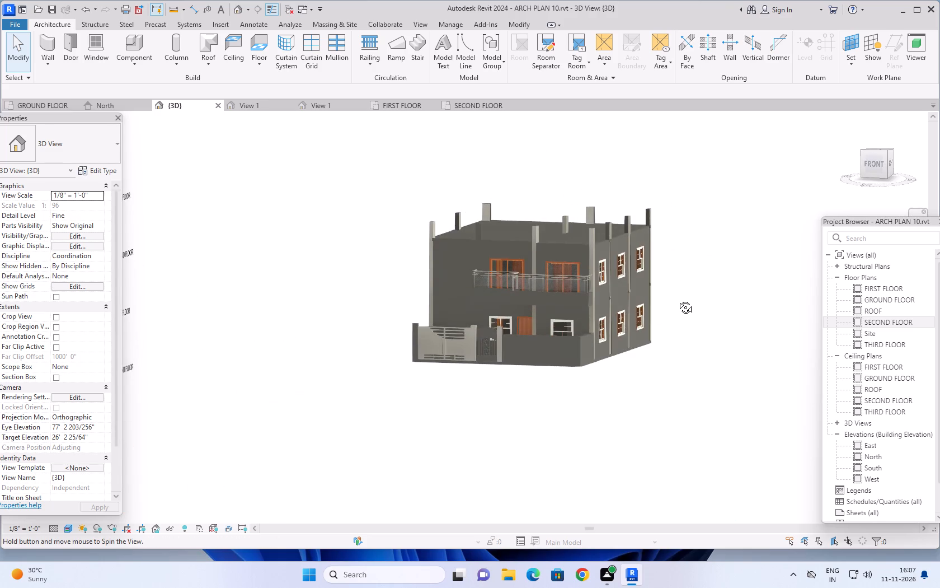
middle_drag(677, 299, 709, 339)
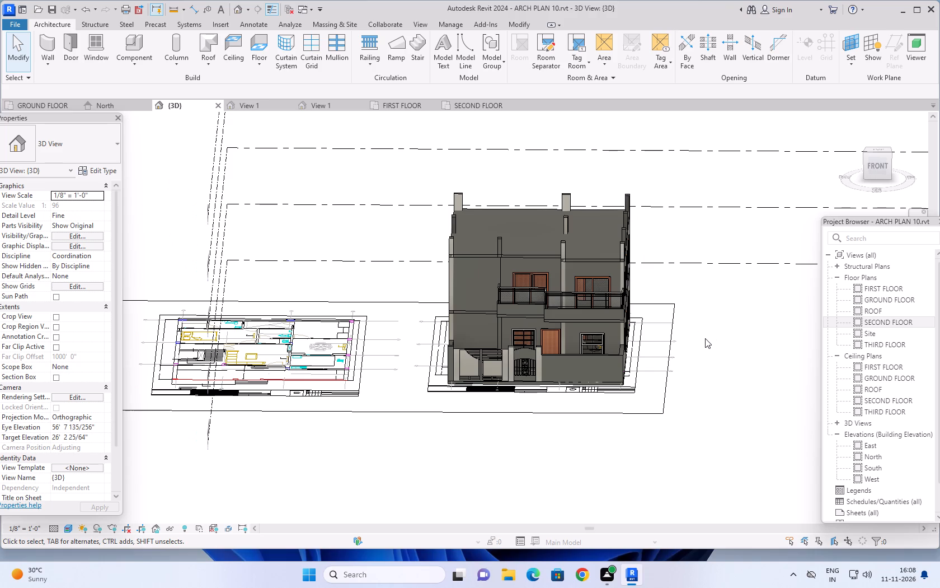
scroll(759, 451, down, 1)
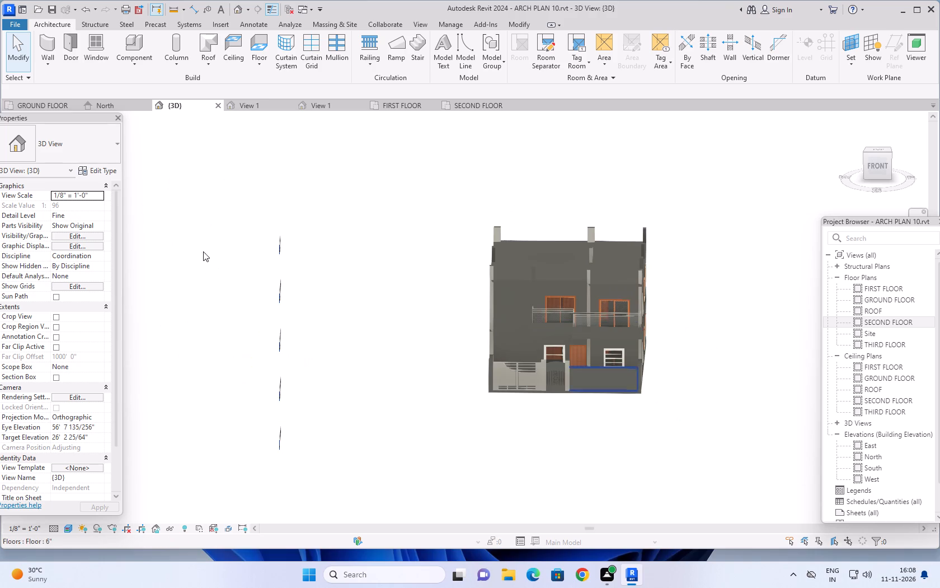
Open the SECOND FLOOR plan and view the whole slab outline with its columns.
click(469, 106)
scroll(701, 348, down, 2)
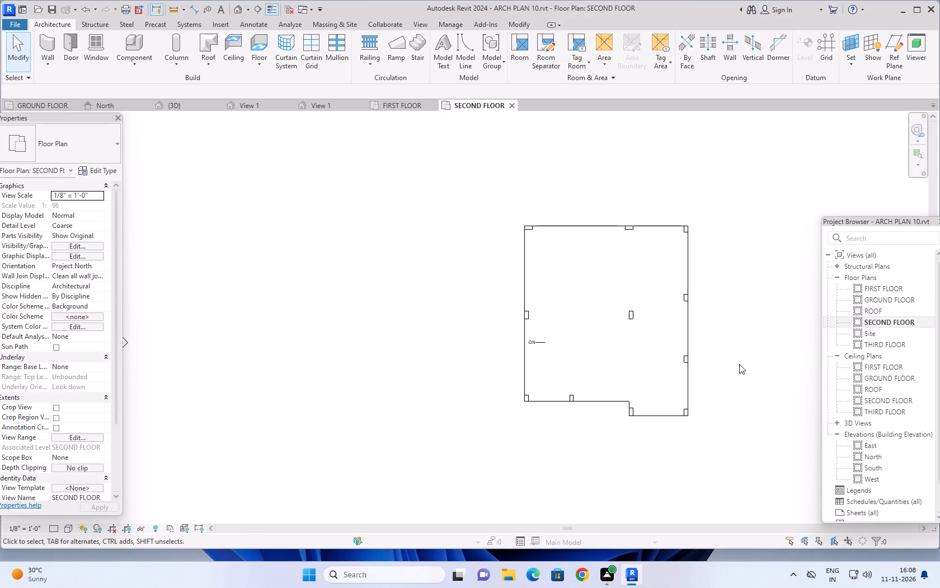
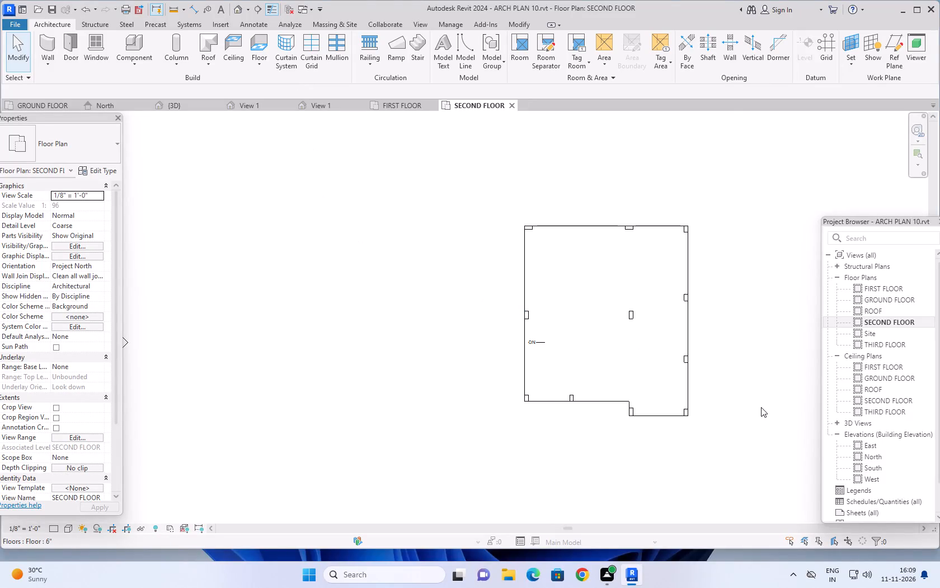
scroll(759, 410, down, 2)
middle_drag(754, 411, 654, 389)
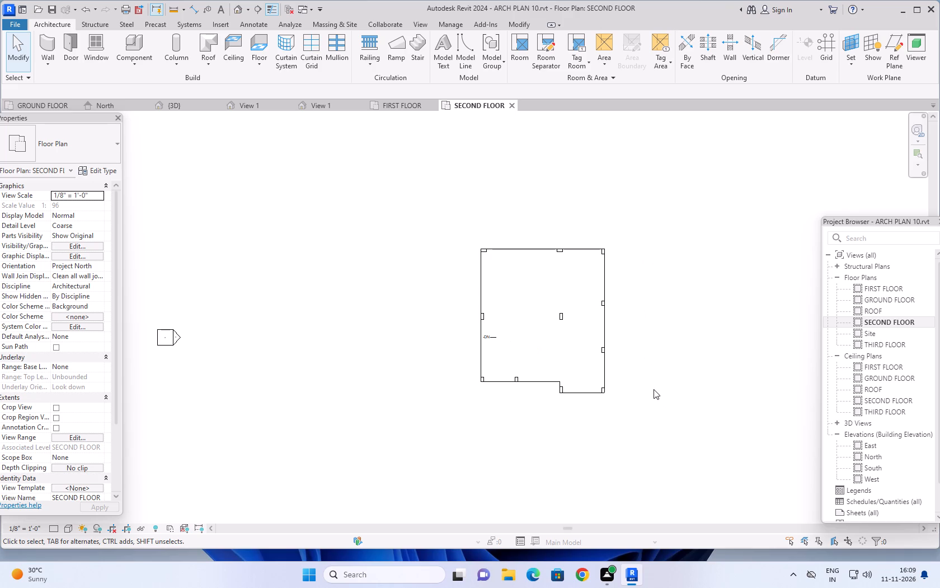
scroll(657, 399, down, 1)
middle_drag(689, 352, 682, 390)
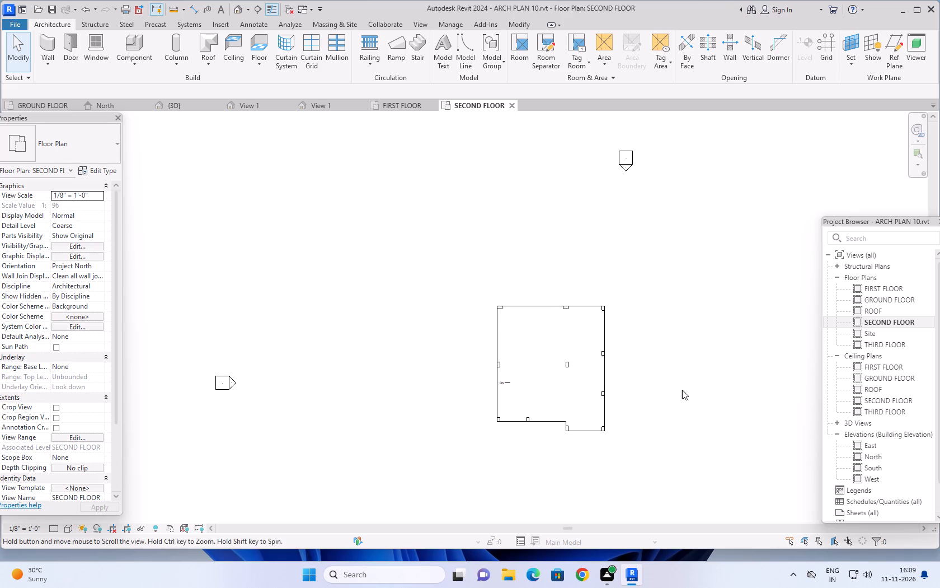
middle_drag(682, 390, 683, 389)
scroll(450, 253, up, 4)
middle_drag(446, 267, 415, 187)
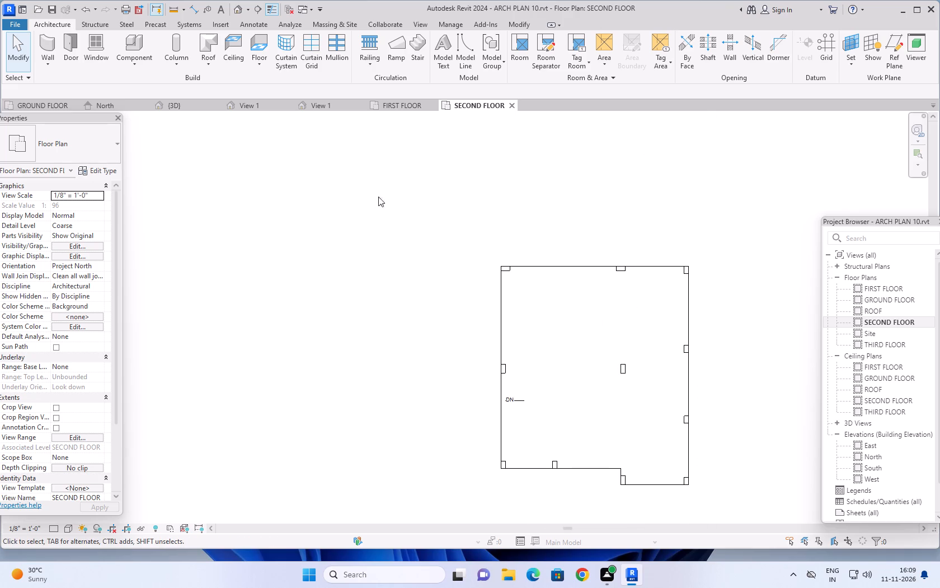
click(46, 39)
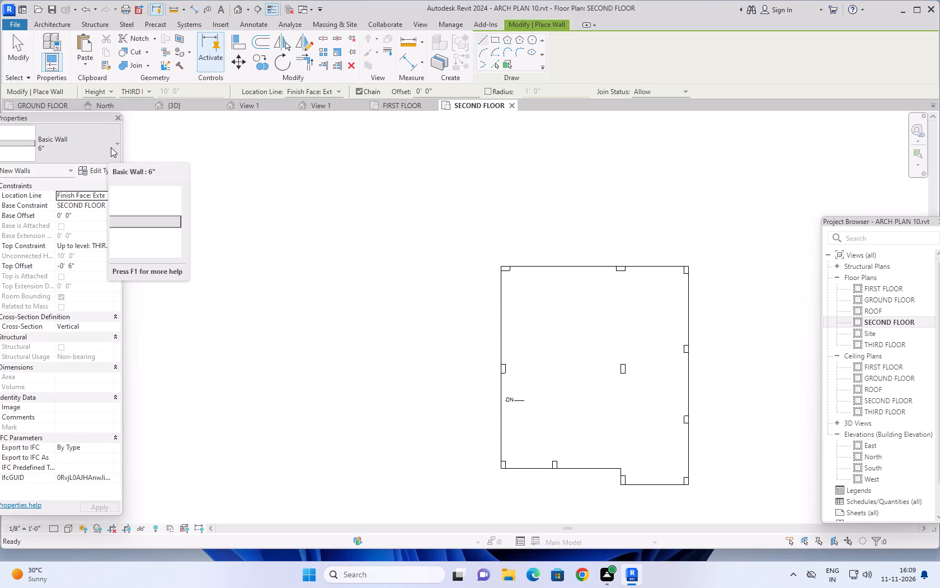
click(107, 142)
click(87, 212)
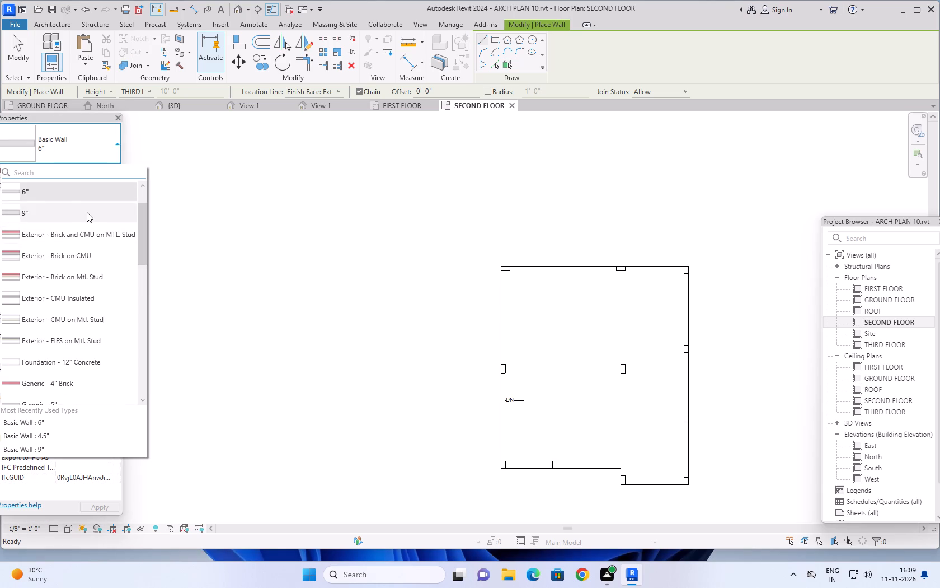
Open the GROUND FLOOR plan and leave wall placement.
click(58, 104)
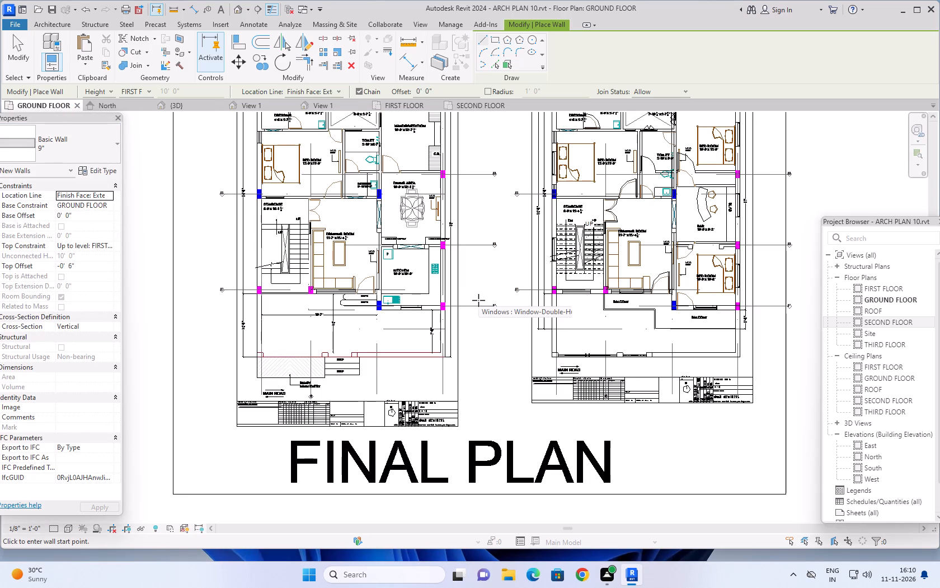
key(Escape)
key(Escape)
key(Escape)
key(Escape)
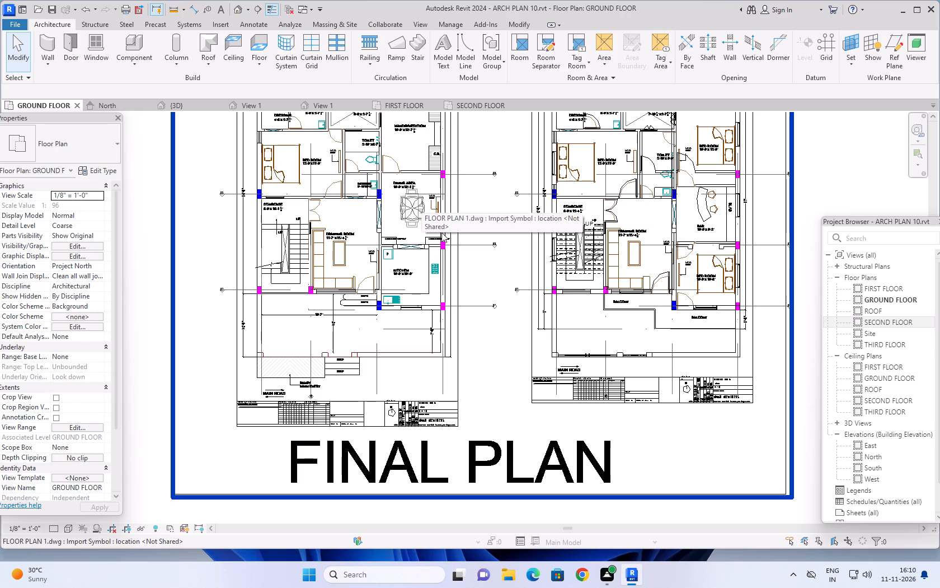
Examine the two imported floor layouts side by side on the GROUND FLOOR plan, including the staircase area.
scroll(479, 350, down, 5)
middle_drag(671, 297, 713, 301)
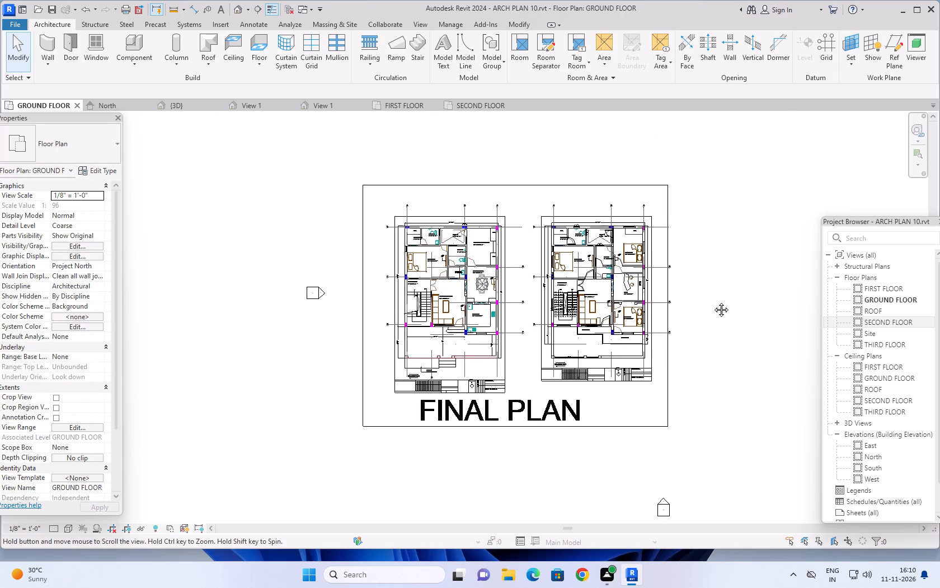
middle_drag(713, 301, 716, 302)
scroll(505, 360, up, 2)
middle_drag(555, 340, 563, 354)
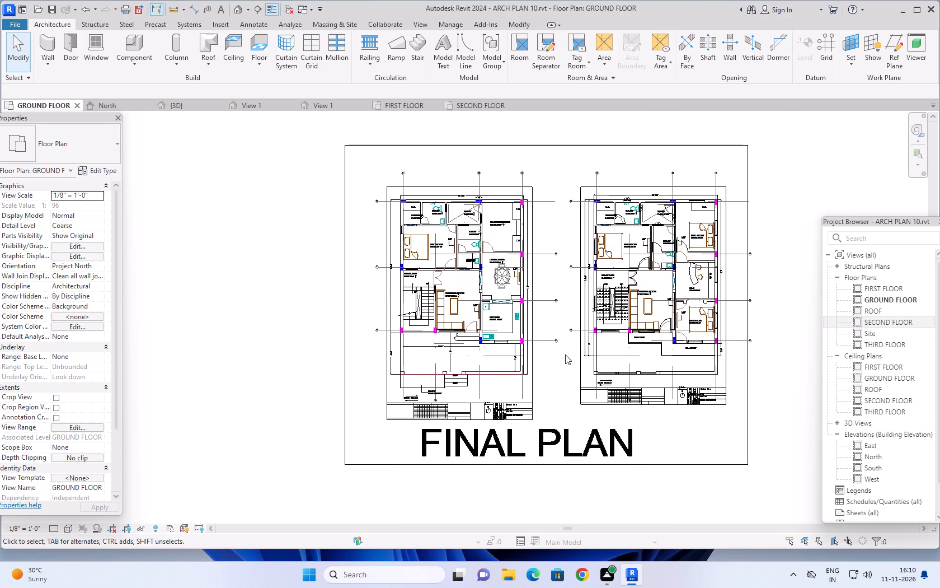
scroll(561, 357, up, 1)
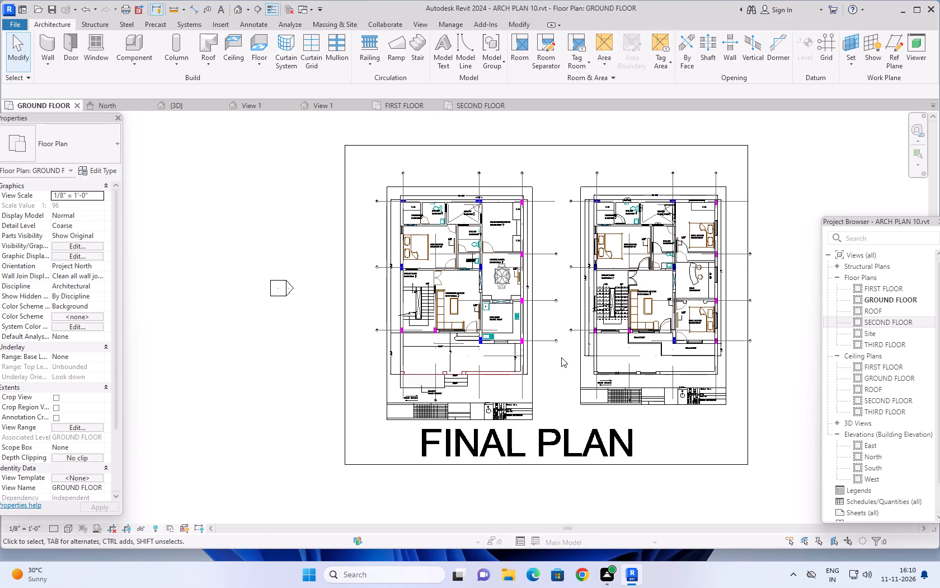
scroll(551, 367, down, 1)
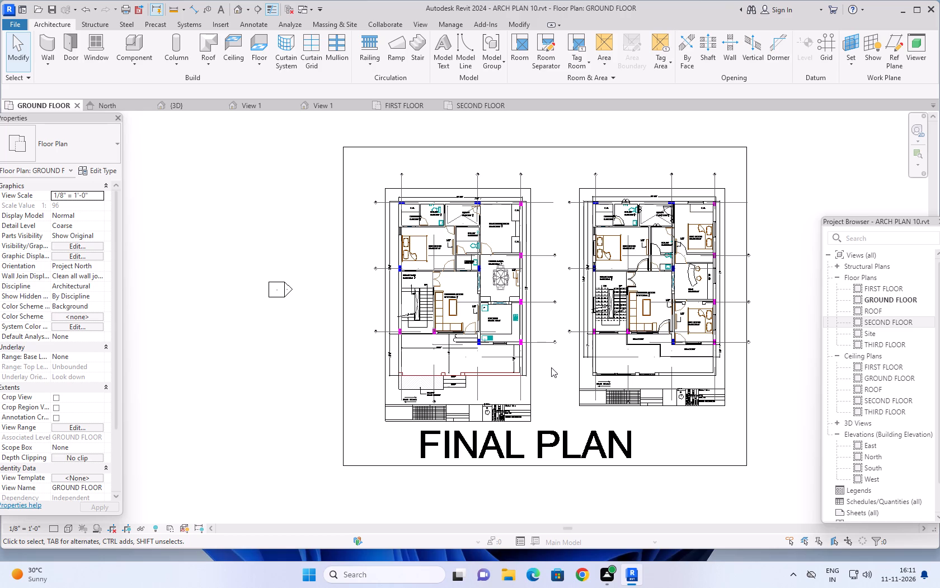
scroll(571, 402, down, 2)
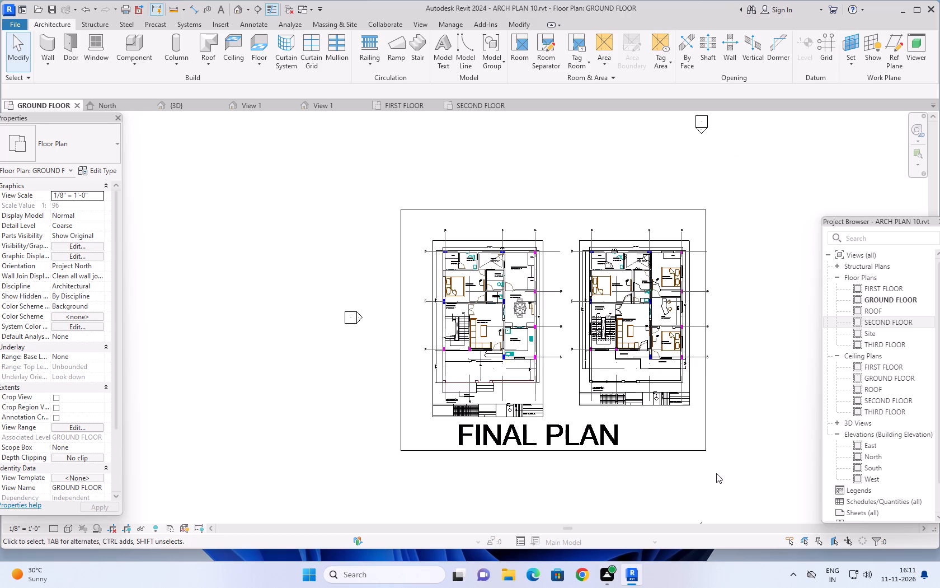
middle_drag(716, 471, 723, 463)
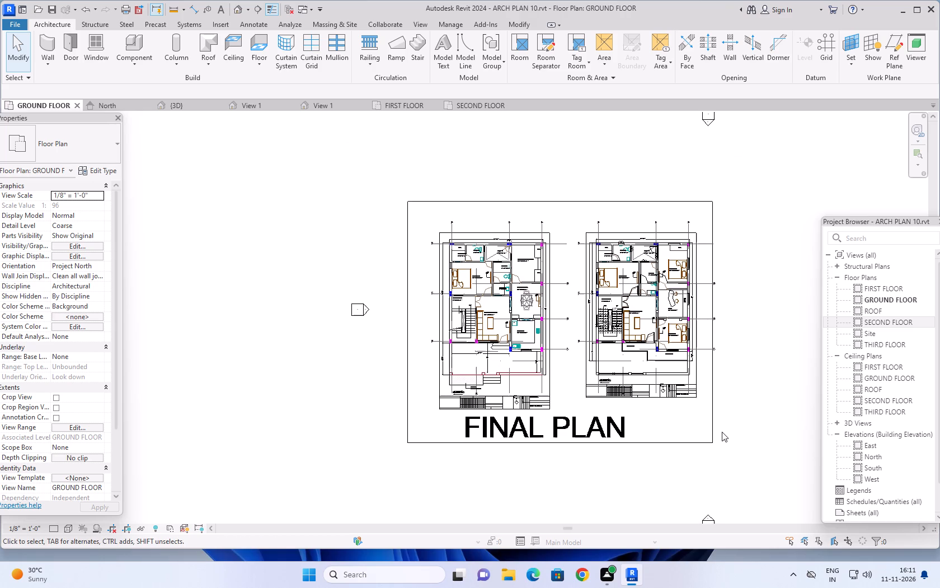
scroll(728, 412, up, 1)
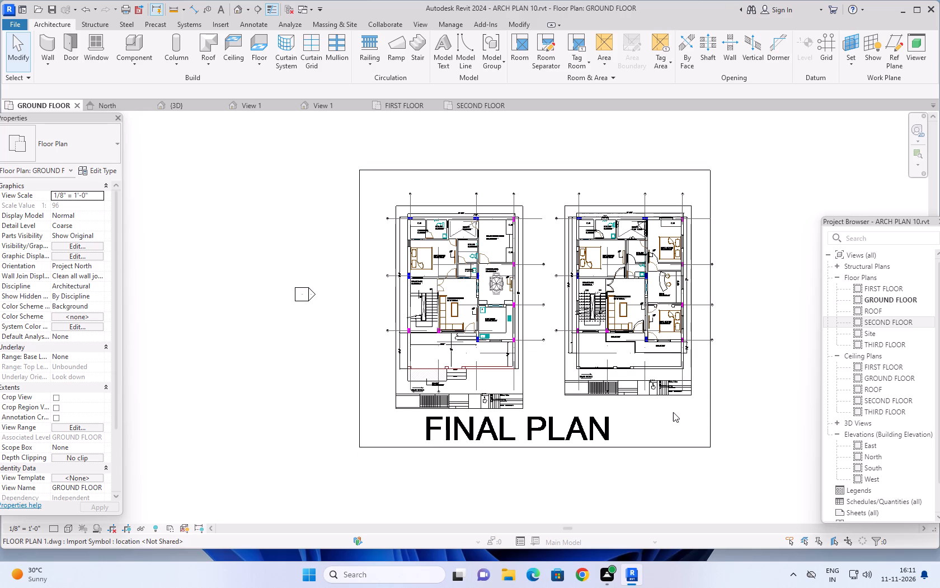
middle_drag(673, 412, 695, 418)
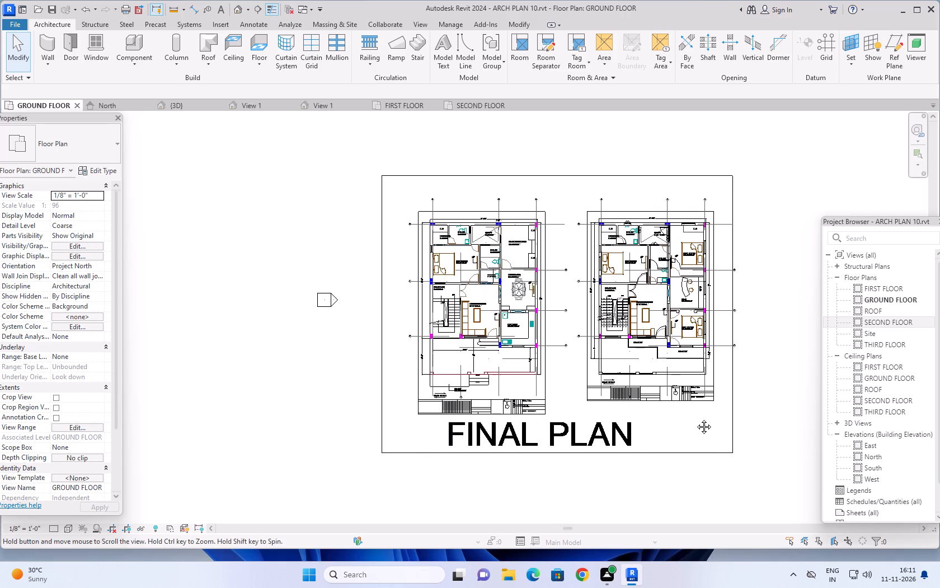
middle_drag(695, 418, 692, 420)
scroll(618, 295, up, 3)
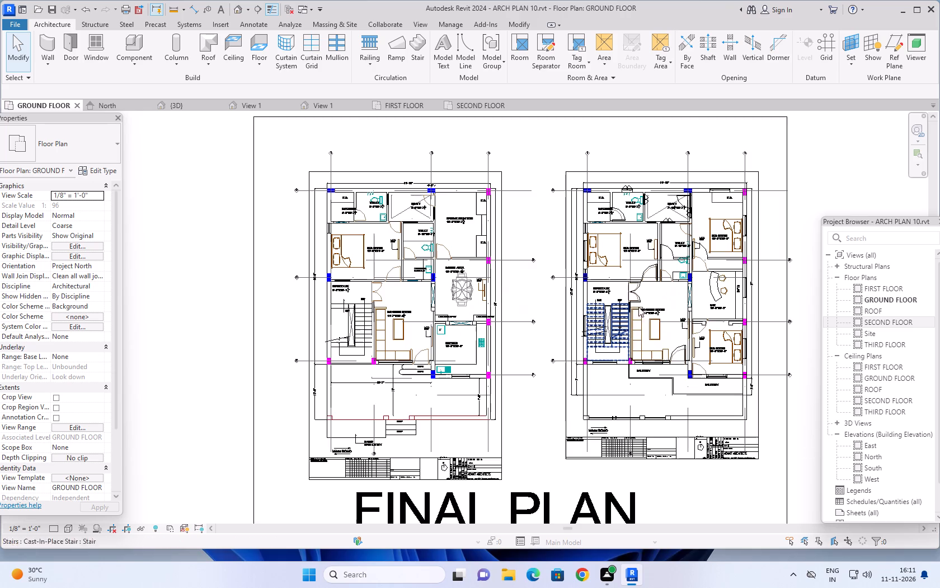
key(Escape)
key(Escape)
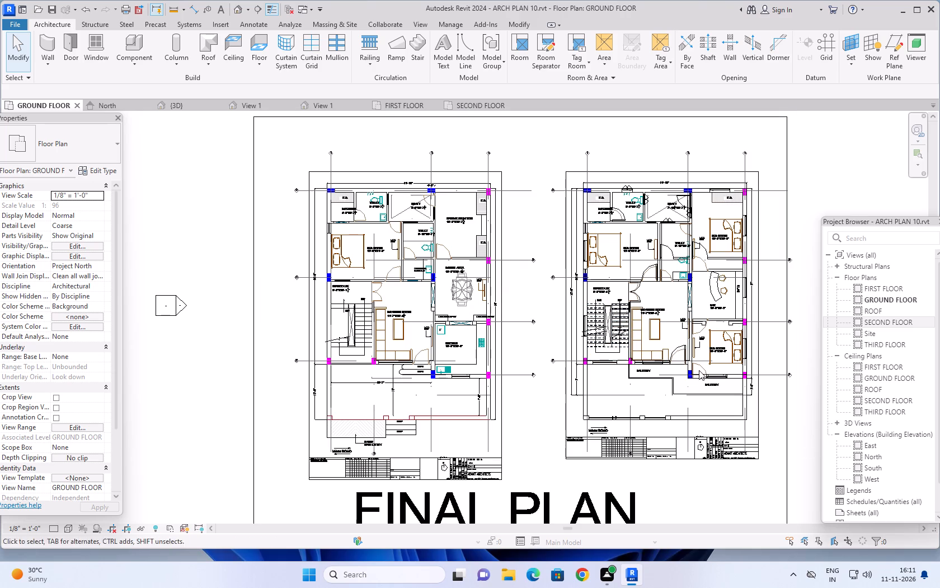
key(Escape)
scroll(807, 375, down, 1)
middle_drag(806, 374, 744, 369)
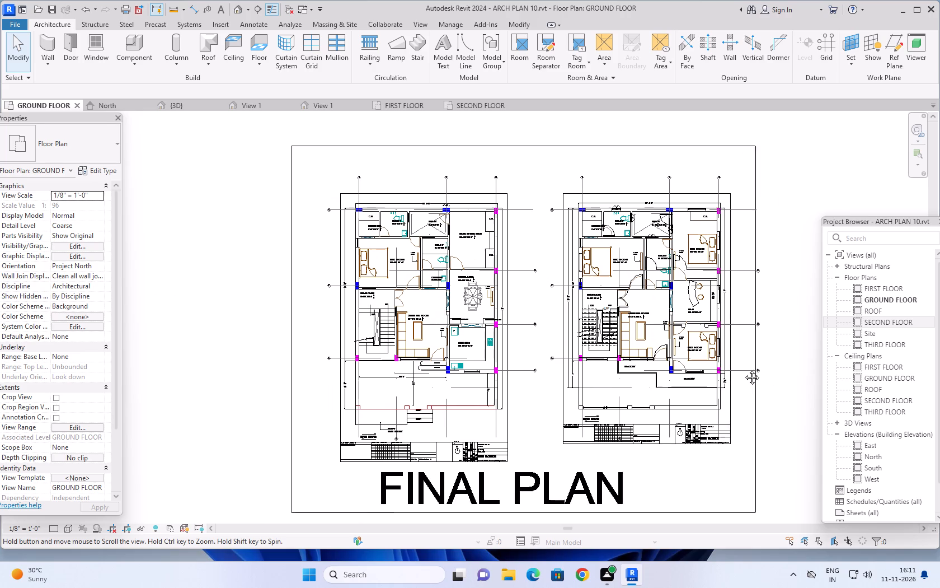
middle_drag(744, 369, 734, 375)
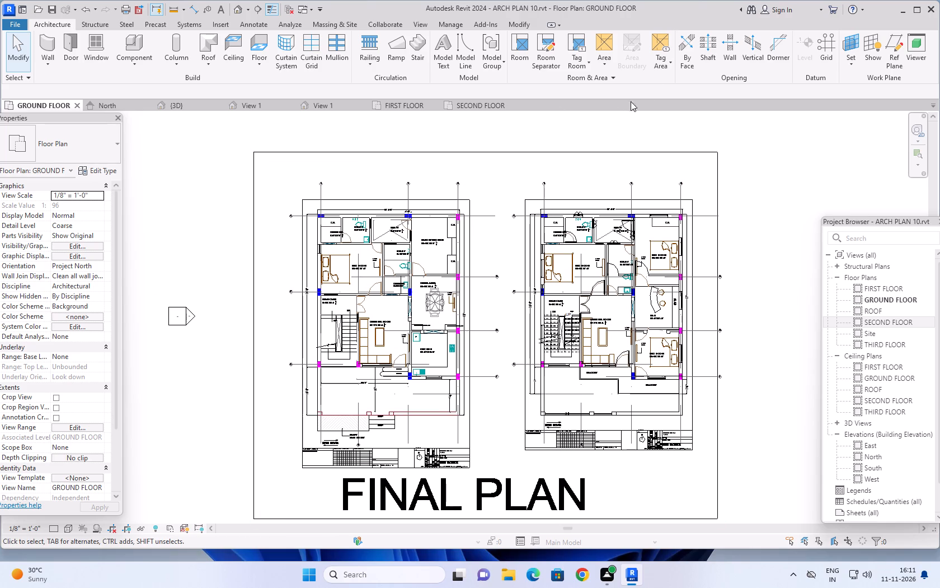
Sketch a rectangular shaft opening boundary, about 8' by 11', around the flights and landing of the staircase in the second layout.
click(708, 45)
scroll(534, 318, up, 5)
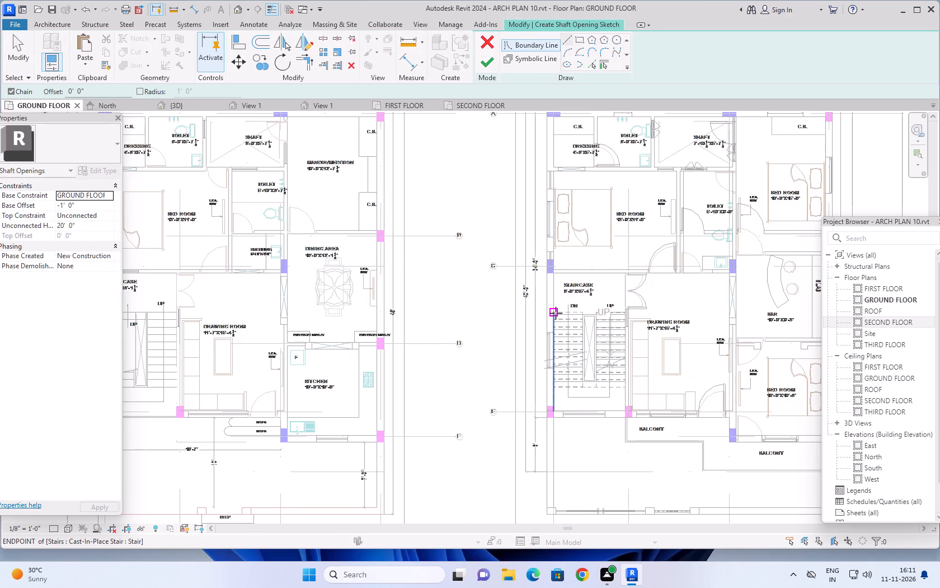
scroll(556, 313, up, 5)
scroll(666, 315, up, 3)
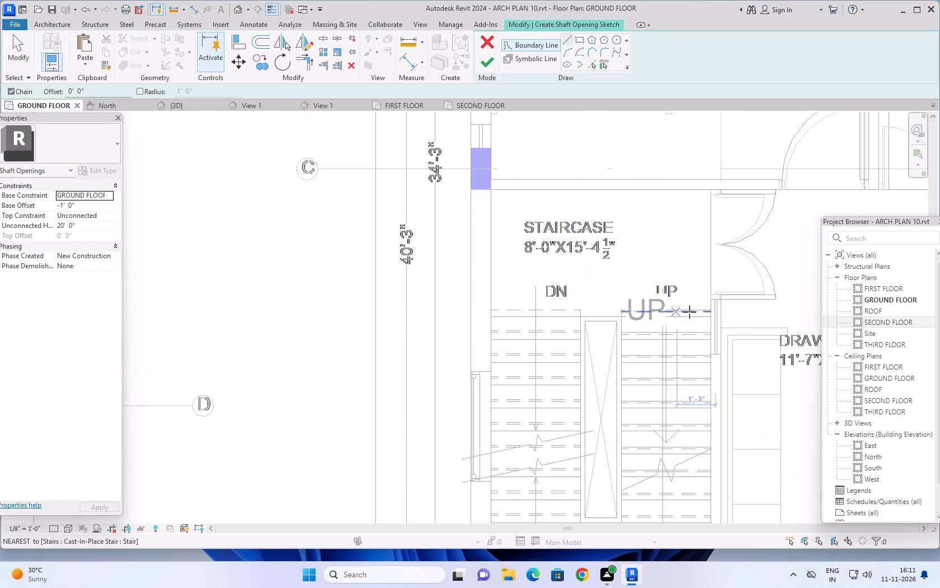
click(711, 309)
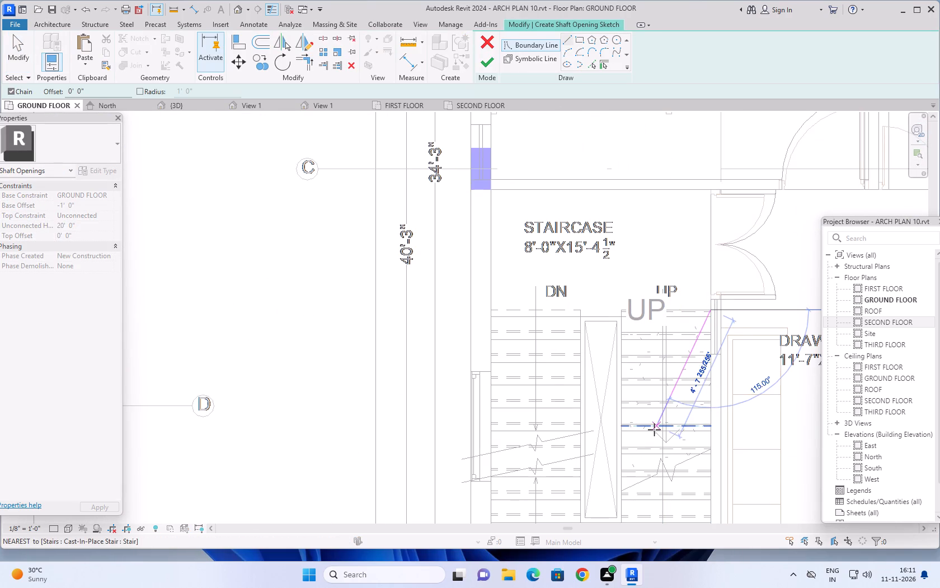
click(581, 39)
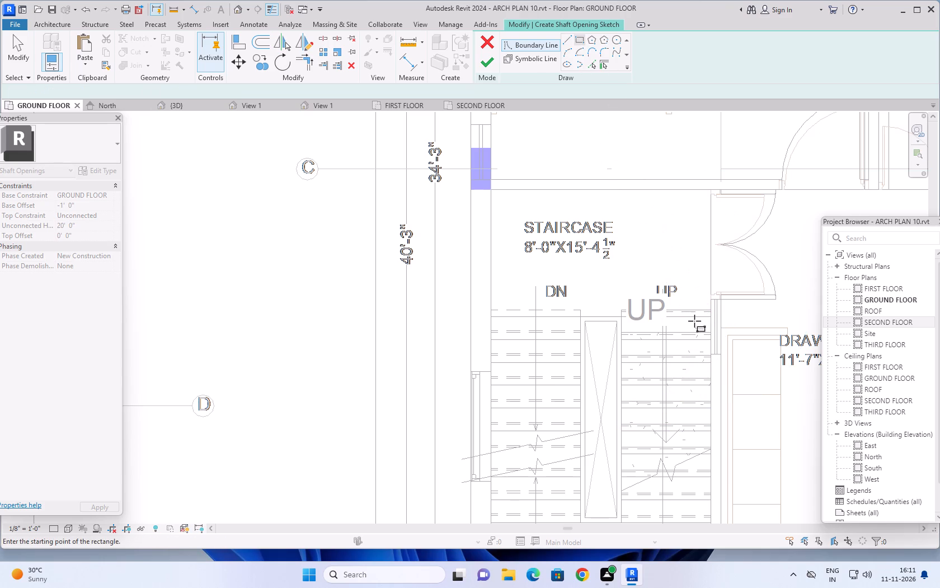
scroll(704, 318, up, 7)
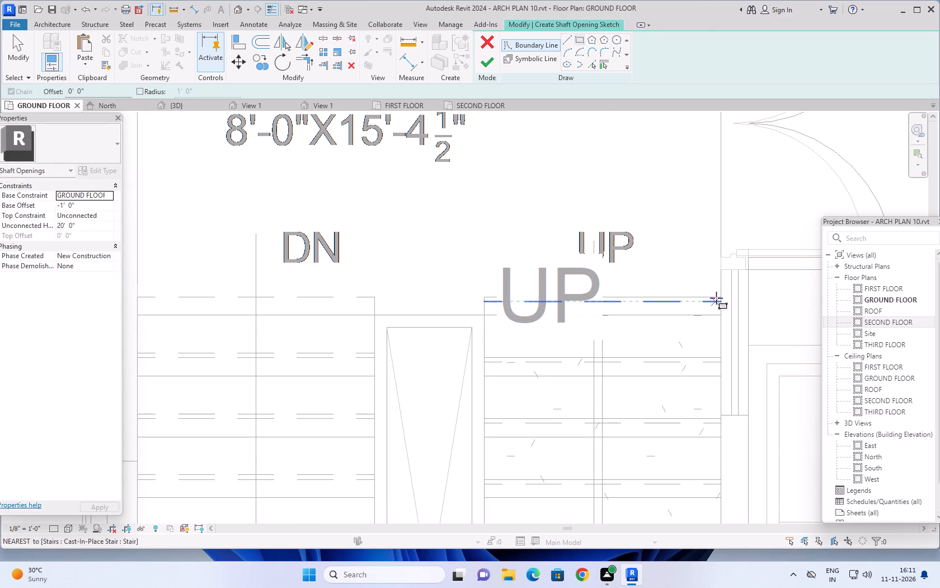
click(720, 296)
scroll(670, 426, down, 9)
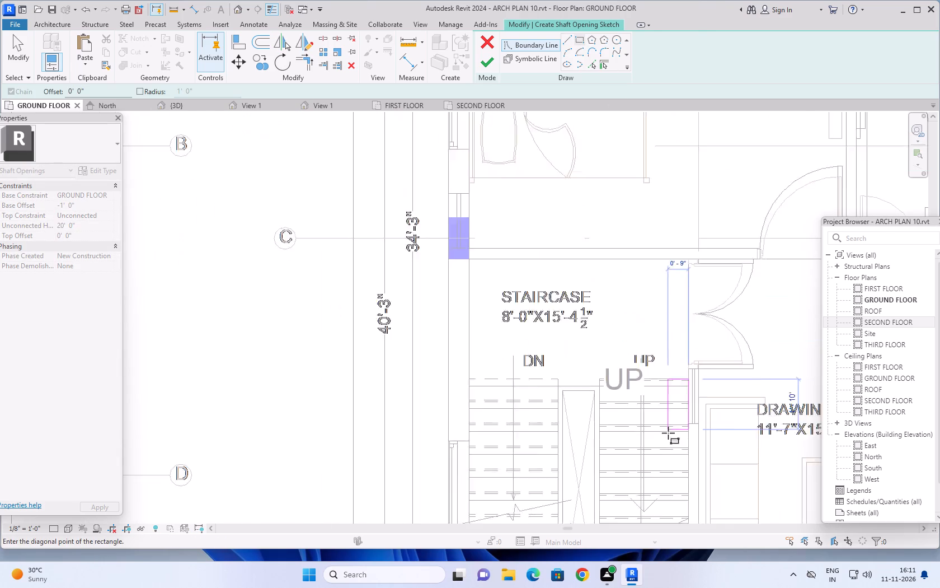
scroll(668, 433, down, 1)
middle_drag(666, 435, 591, 201)
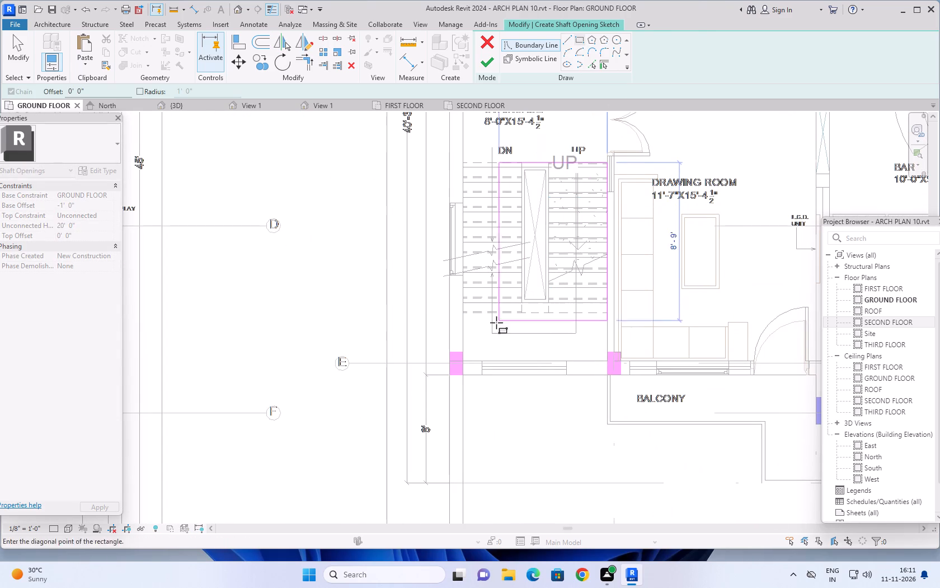
scroll(470, 347, up, 11)
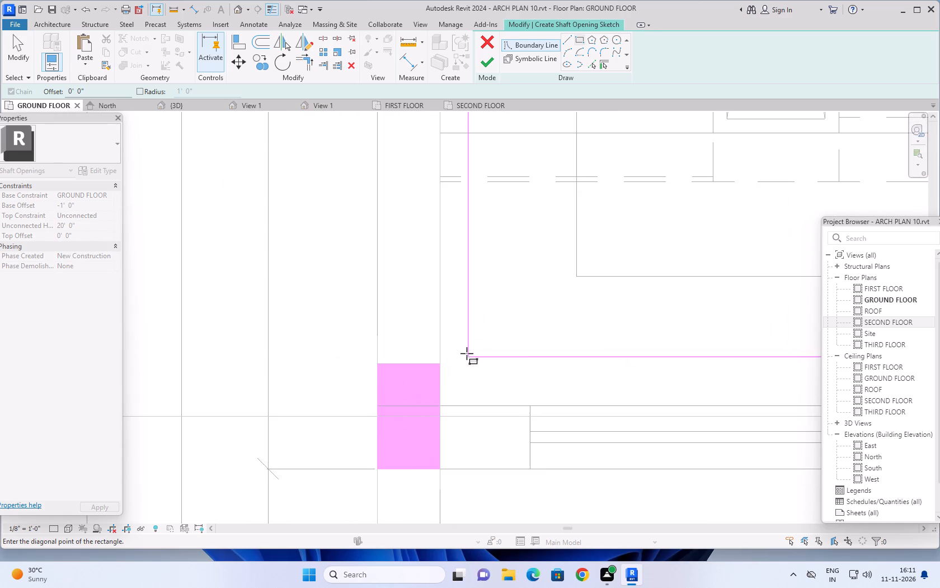
click(440, 404)
scroll(530, 355, down, 9)
middle_drag(543, 353, 509, 412)
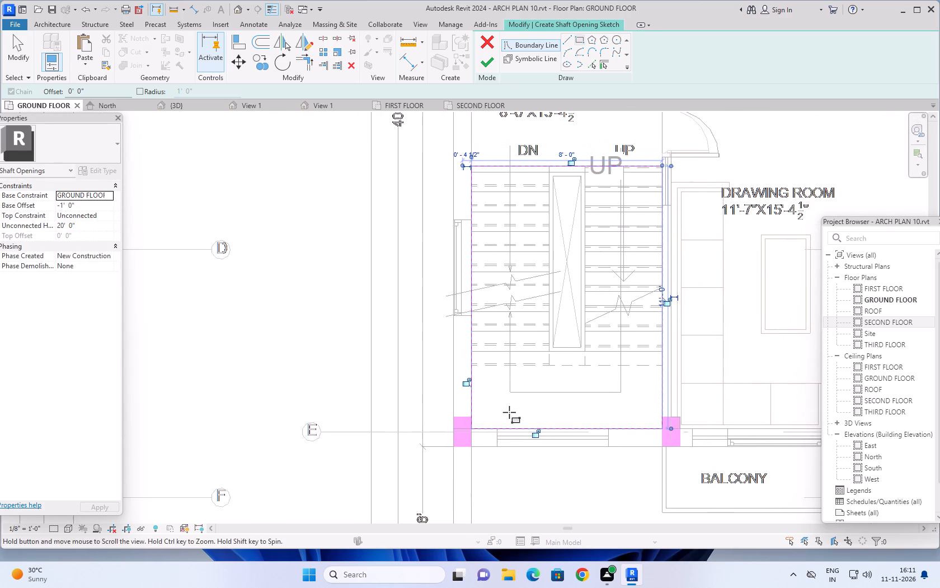
scroll(513, 405, down, 1)
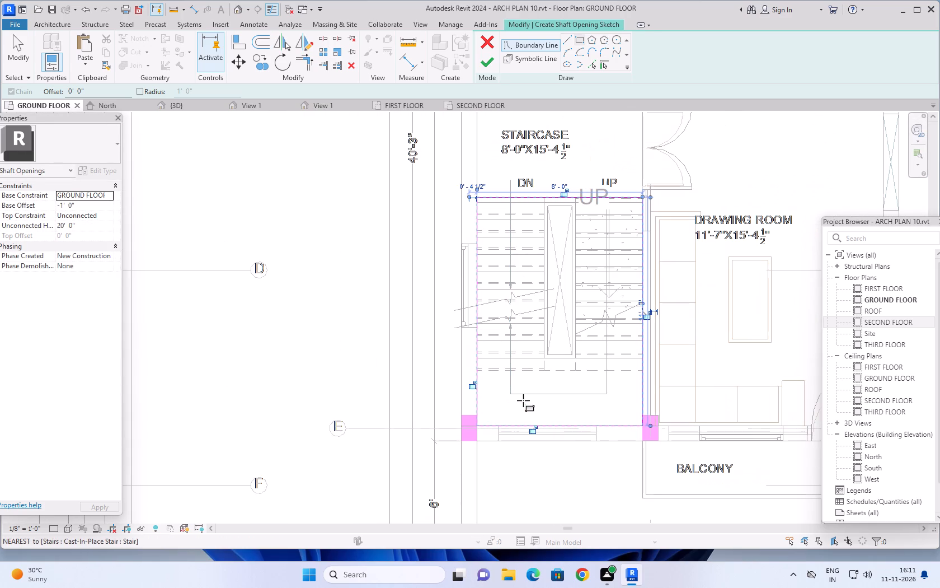
key(Escape)
key(Escape)
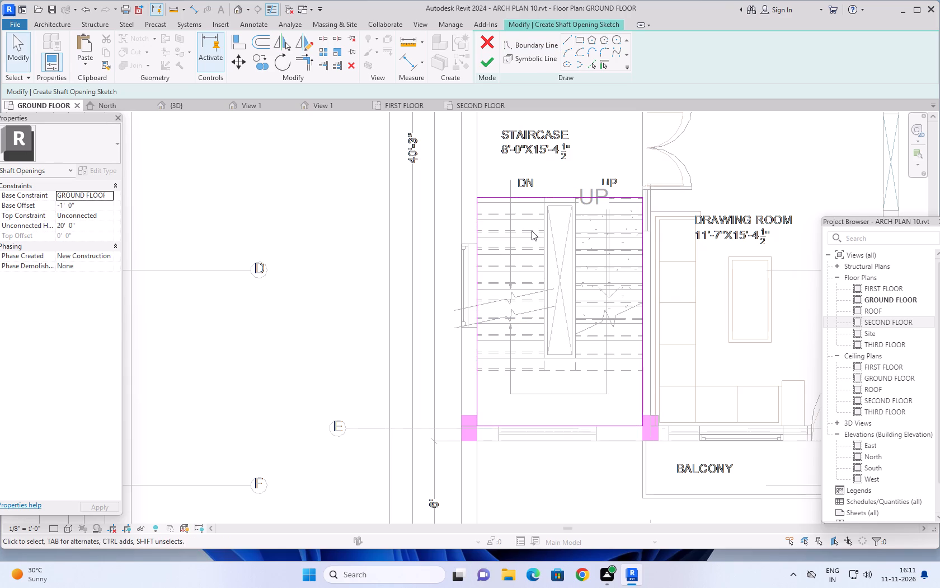
key(Escape)
key(Escape)
Finish the shaft opening sketch over the staircase.
scroll(530, 208, up, 3)
scroll(568, 164, down, 2)
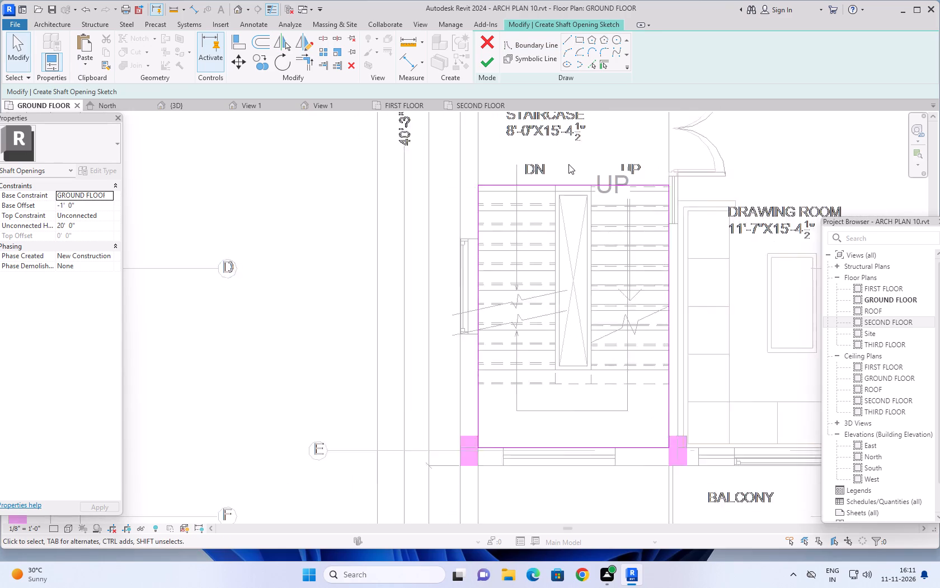
scroll(568, 164, down, 1)
middle_drag(576, 162, 528, 237)
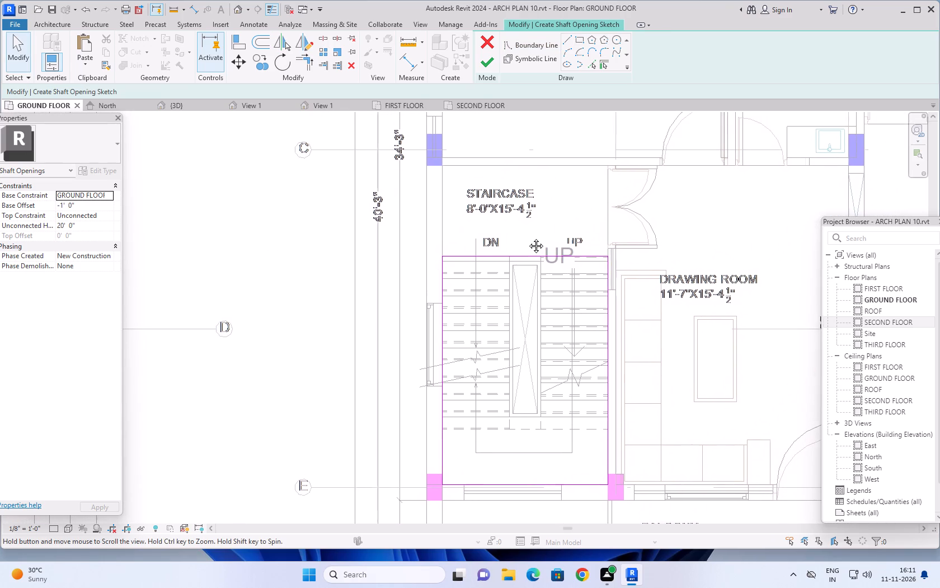
middle_drag(528, 237, 523, 248)
middle_click(523, 248)
scroll(523, 248, down, 1)
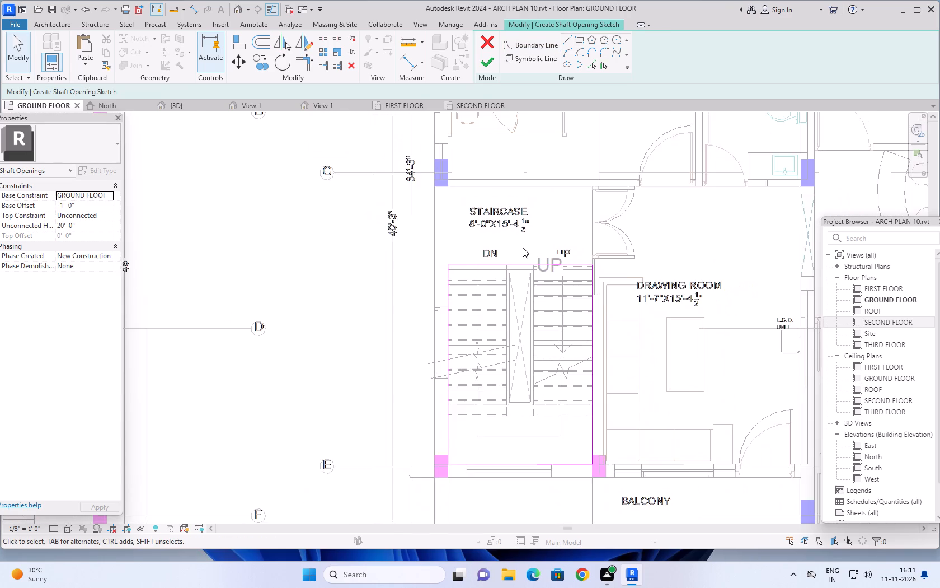
scroll(523, 248, down, 1)
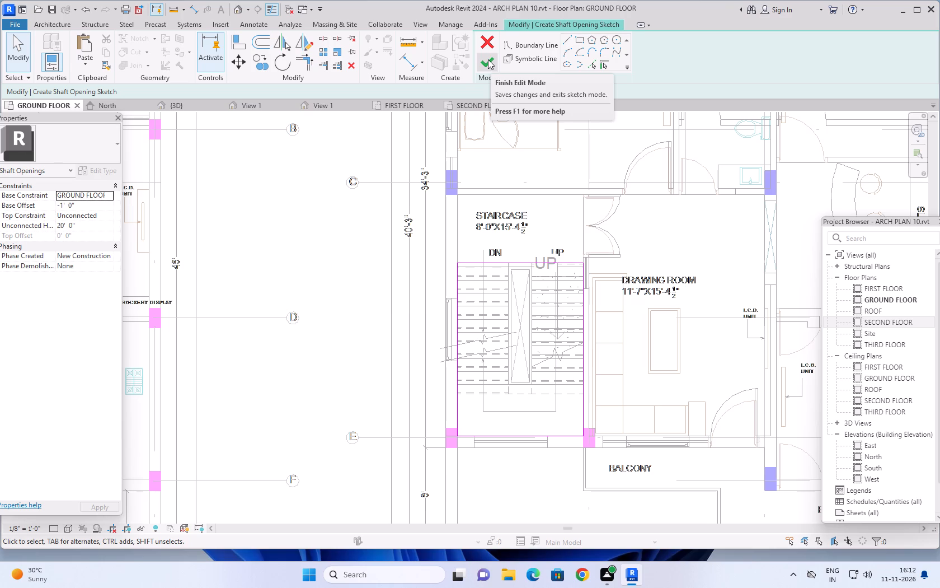
click(488, 59)
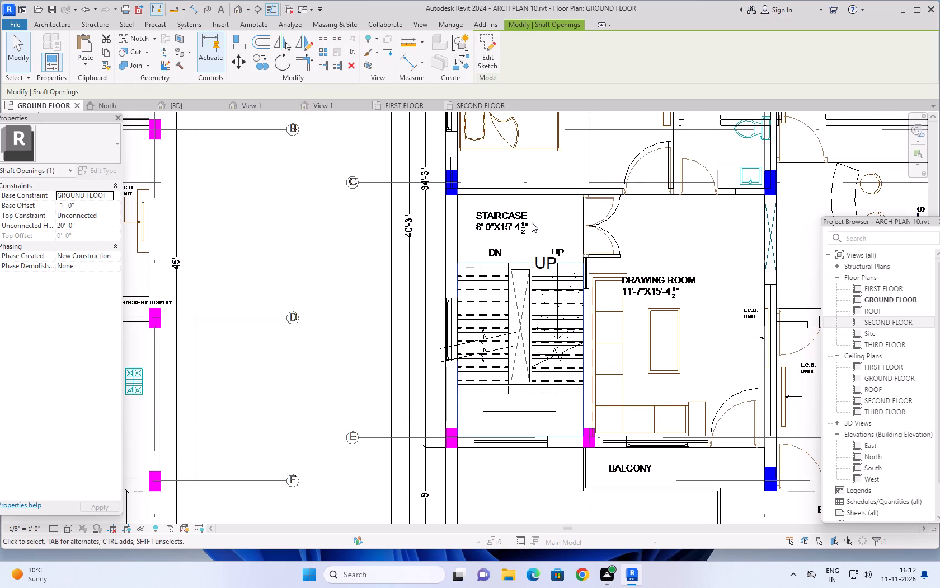
Examine the staircase area and its new shaft opening on the GROUND FLOOR plan, then clear the selection.
scroll(532, 222, down, 2)
middle_drag(533, 231, 572, 225)
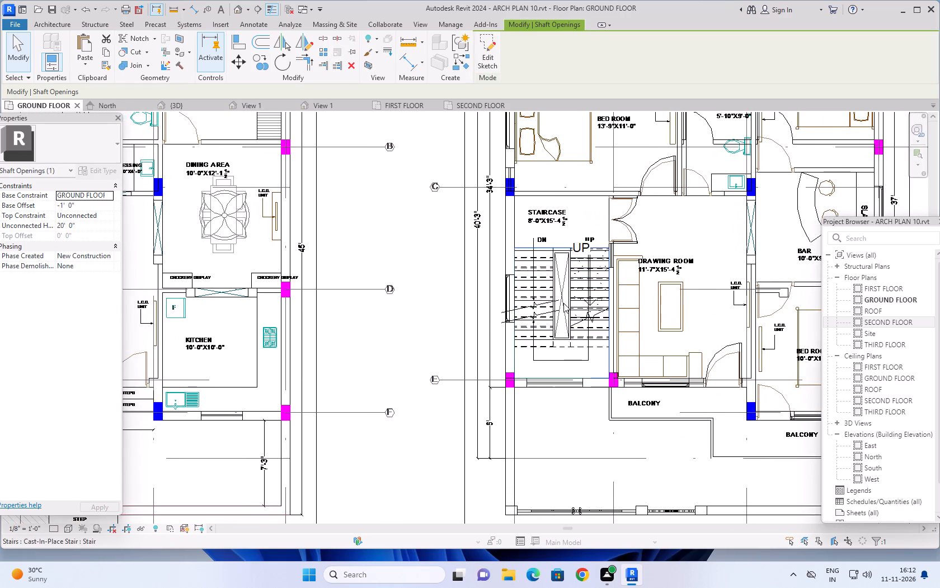
scroll(563, 303, up, 6)
scroll(563, 304, down, 3)
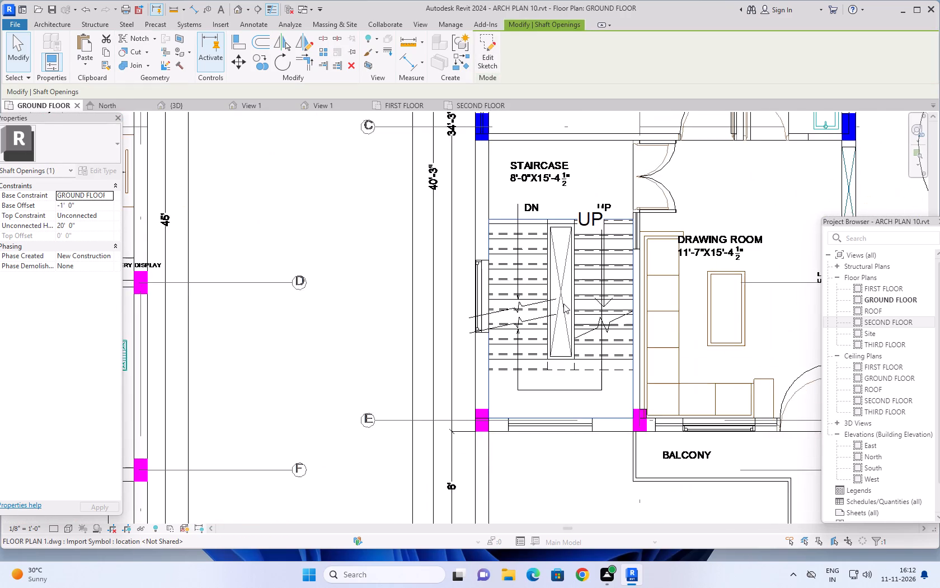
scroll(563, 304, down, 5)
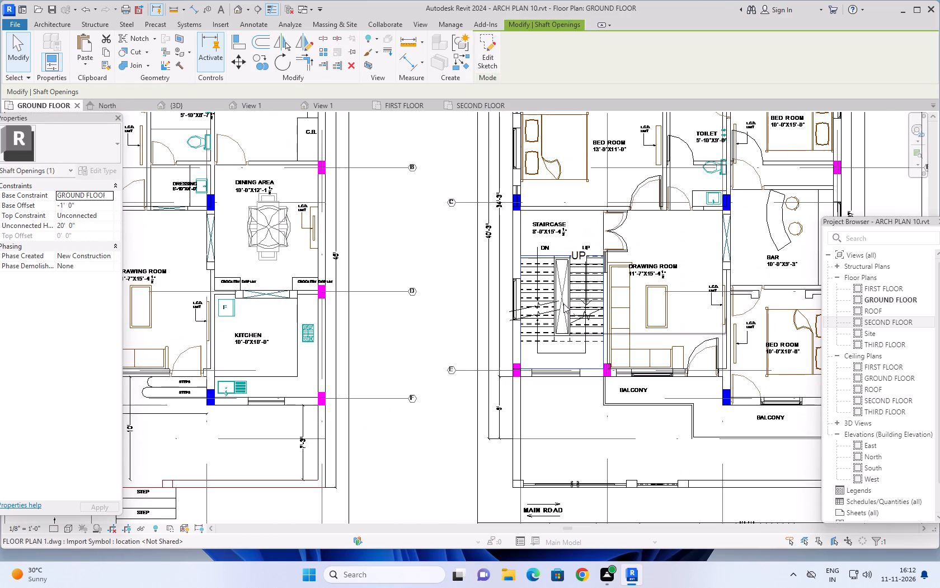
scroll(472, 271, down, 1)
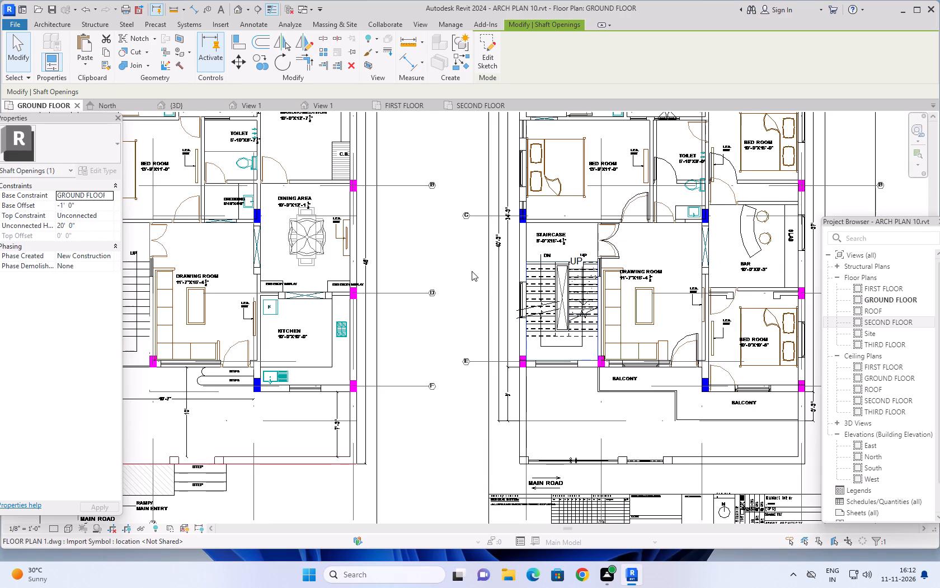
scroll(472, 271, down, 1)
middle_drag(473, 260, 454, 303)
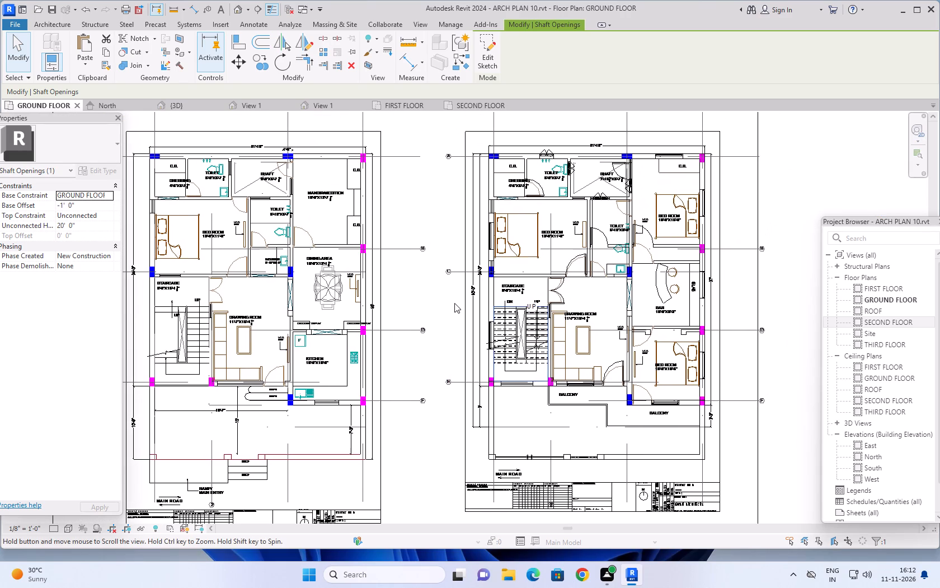
scroll(523, 308, up, 7)
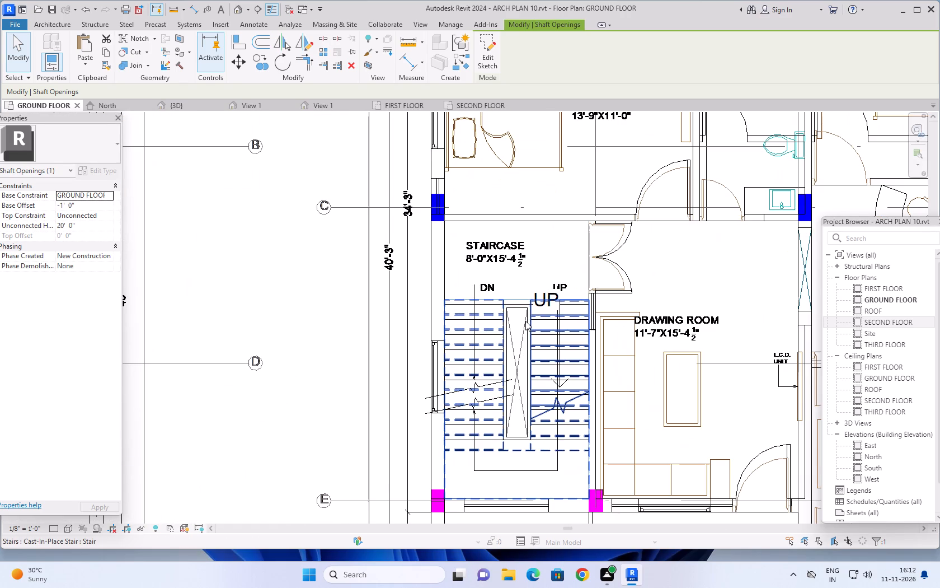
scroll(525, 321, up, 1)
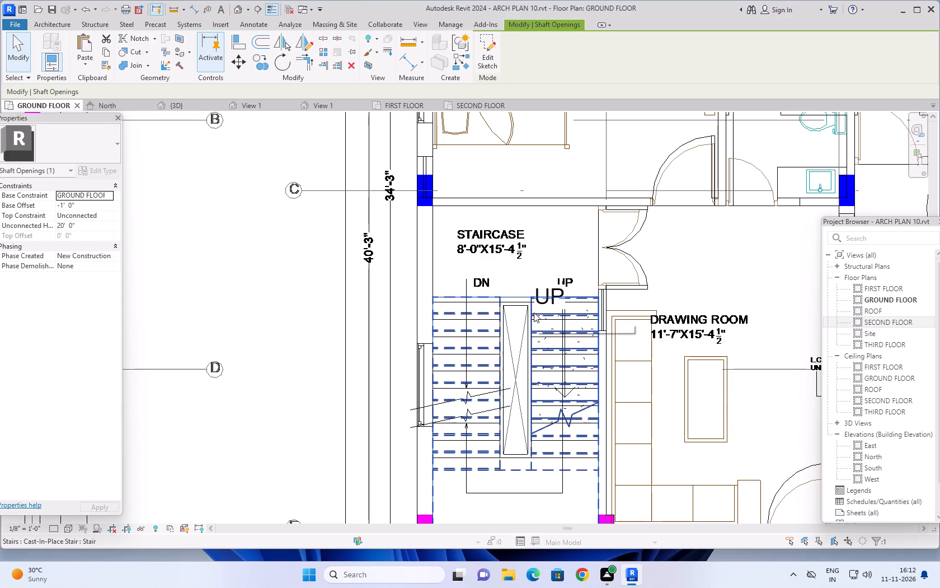
click(534, 312)
key(Escape)
key(Escape)
key(Escape)
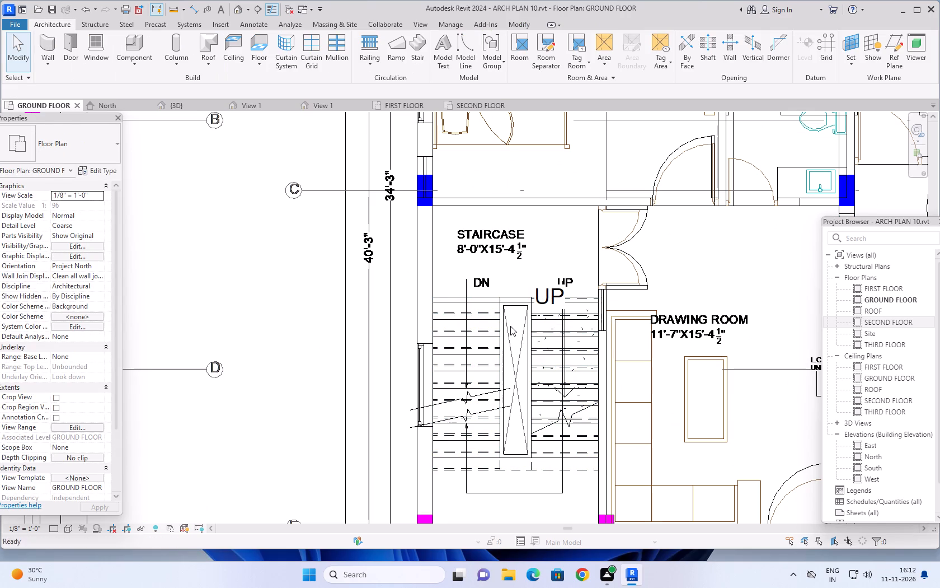
Inspect the house from several sides in the {3D} view, checking the top slab above the staircase.
click(177, 106)
scroll(570, 402, down, 2)
shift+middle_drag(548, 441, 562, 442)
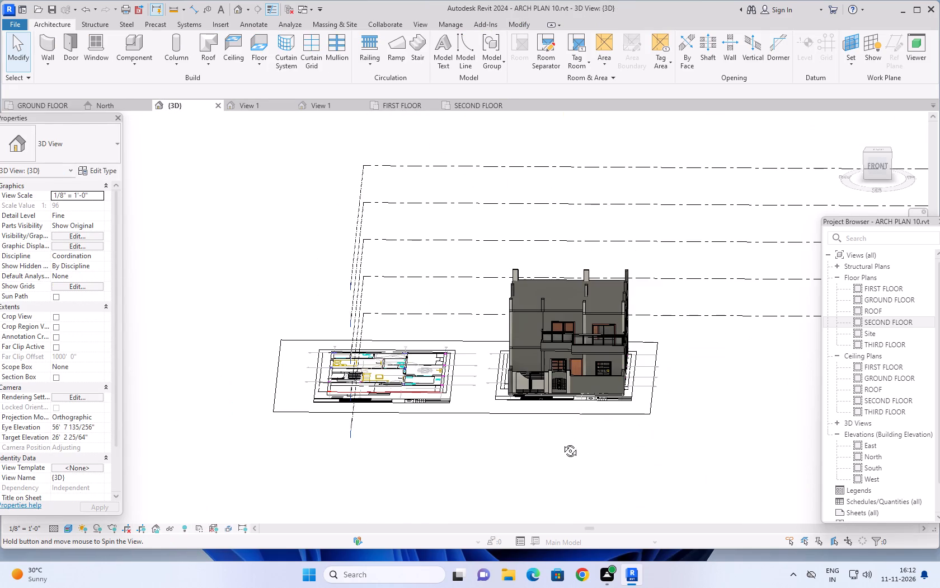
shift+middle_drag(562, 442, 670, 470)
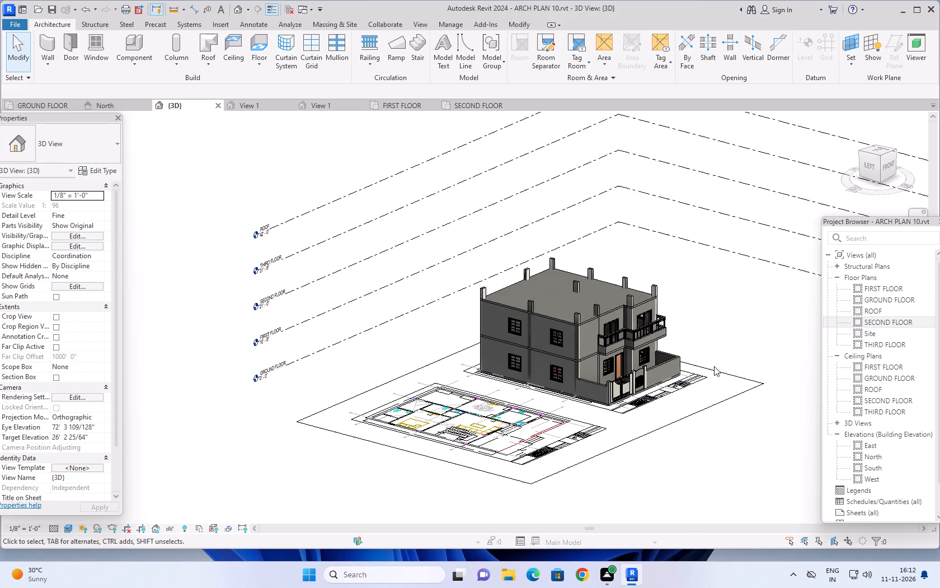
shift+middle_drag(719, 335, 412, 393)
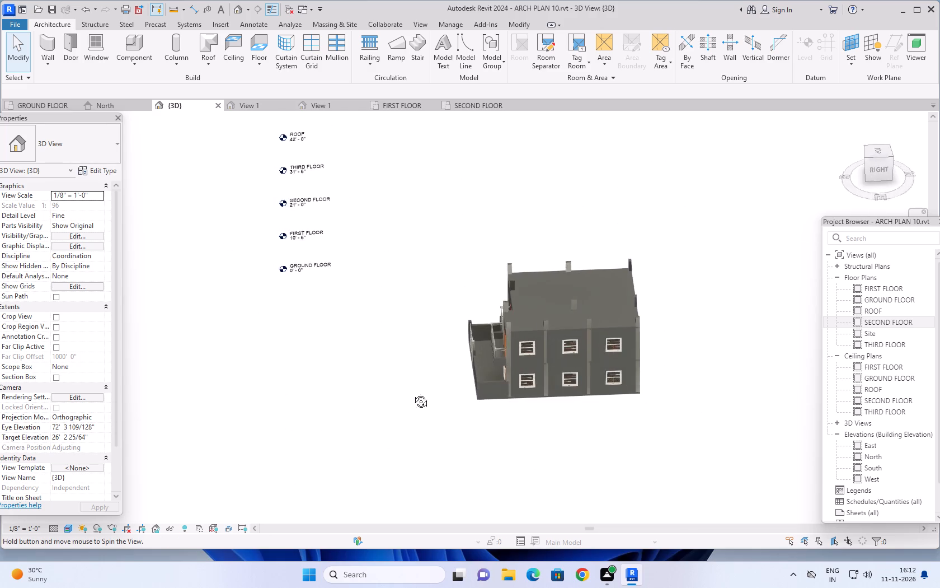
shift+middle_drag(412, 393, 758, 375)
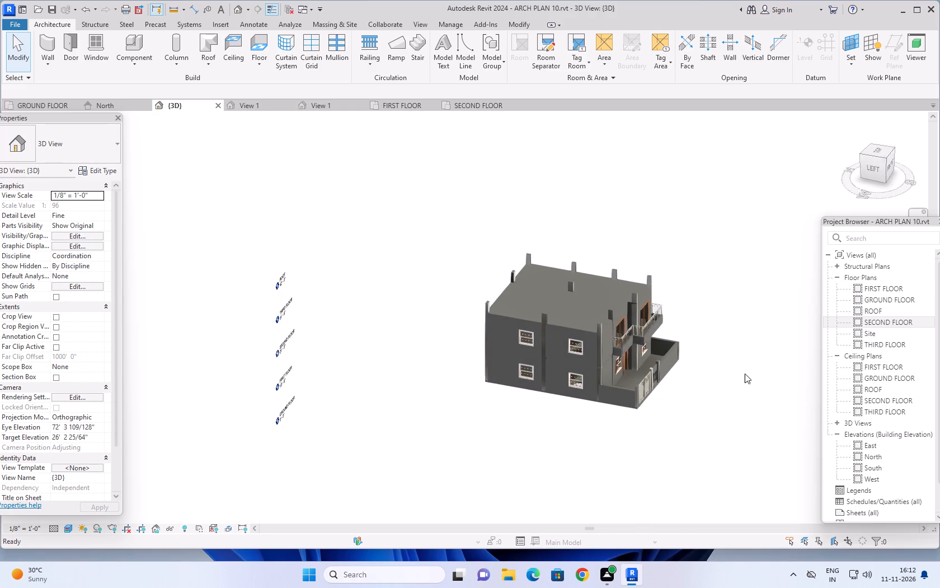
scroll(571, 380, up, 6)
shift+middle_drag(580, 447, 577, 424)
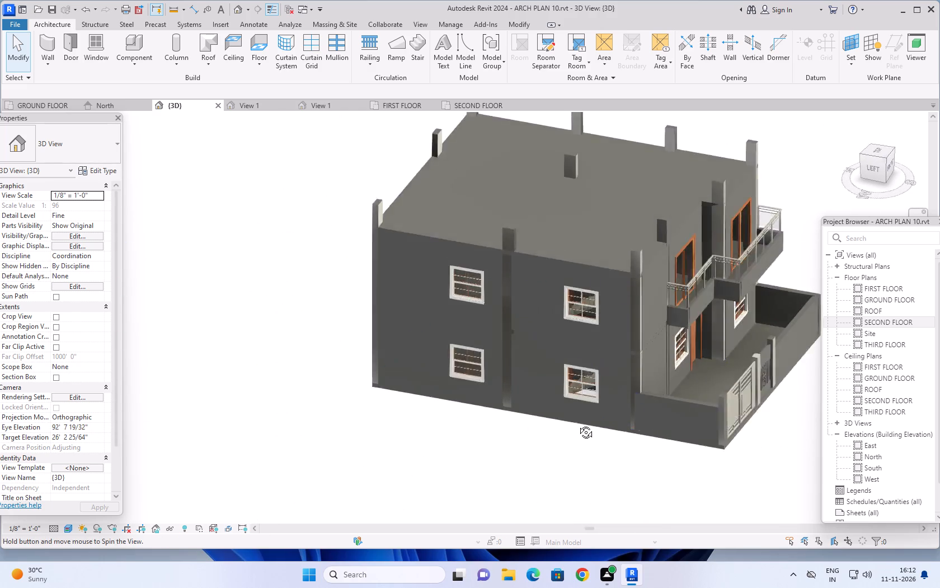
shift+middle_drag(577, 424, 535, 375)
scroll(531, 400, down, 1)
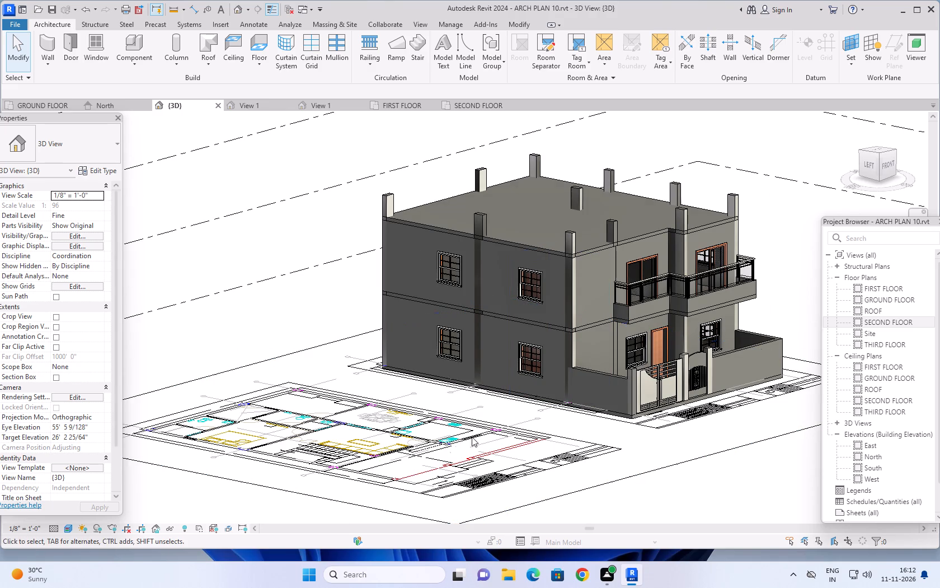
scroll(468, 394, down, 1)
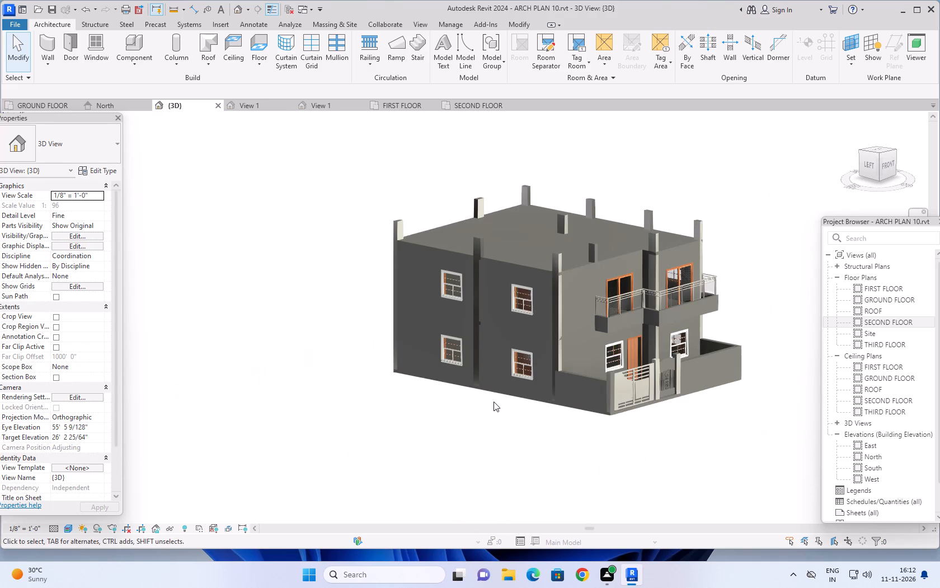
shift+middle_drag(493, 404, 510, 455)
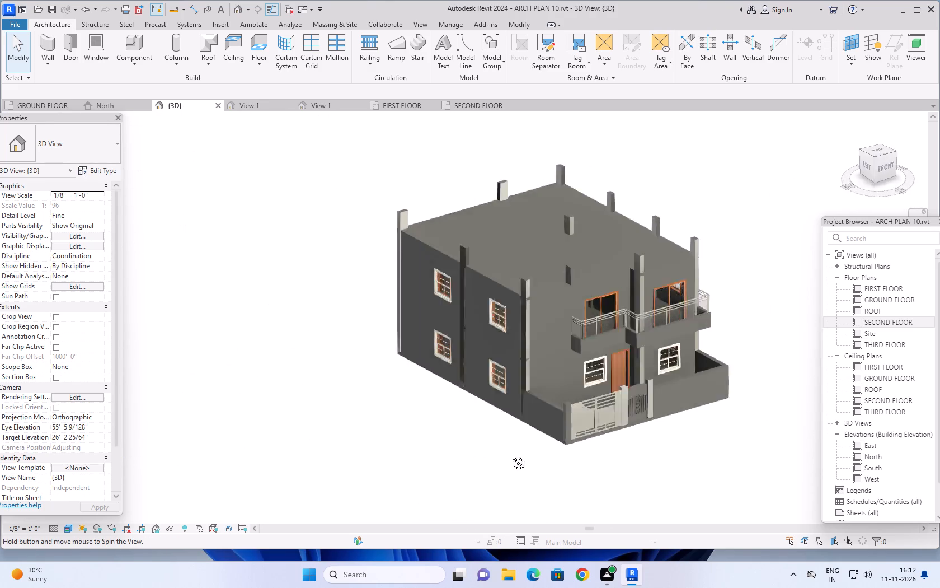
shift+middle_drag(510, 455, 525, 455)
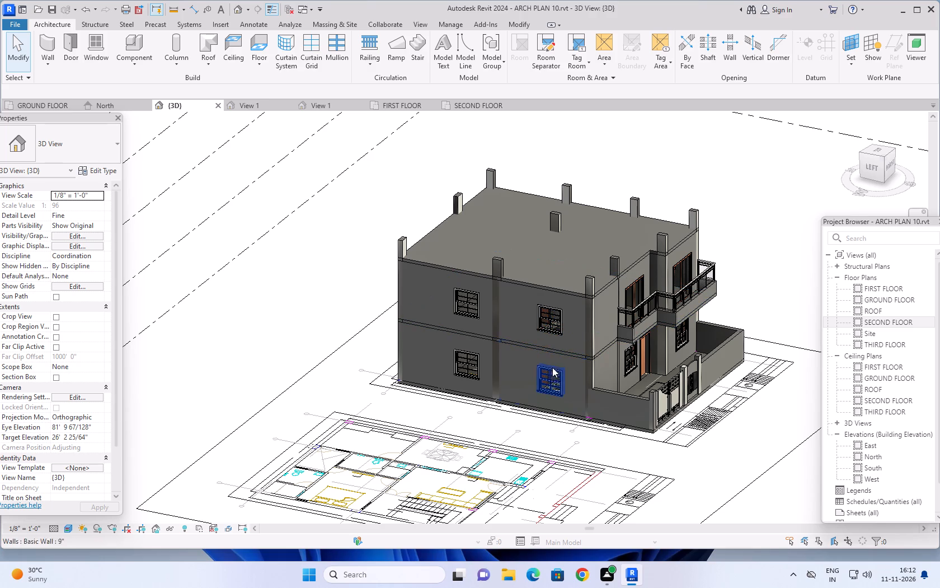
shift+middle_drag(532, 416, 471, 453)
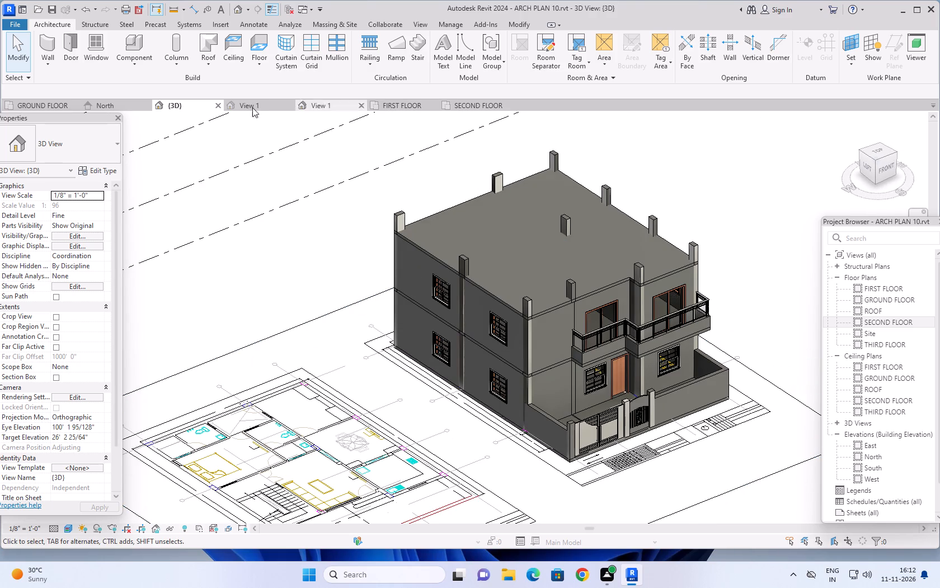
Reopen the staircase shaft opening's boundary sketch on the GROUND FLOOR plan, review it against the layout and finish it.
click(33, 105)
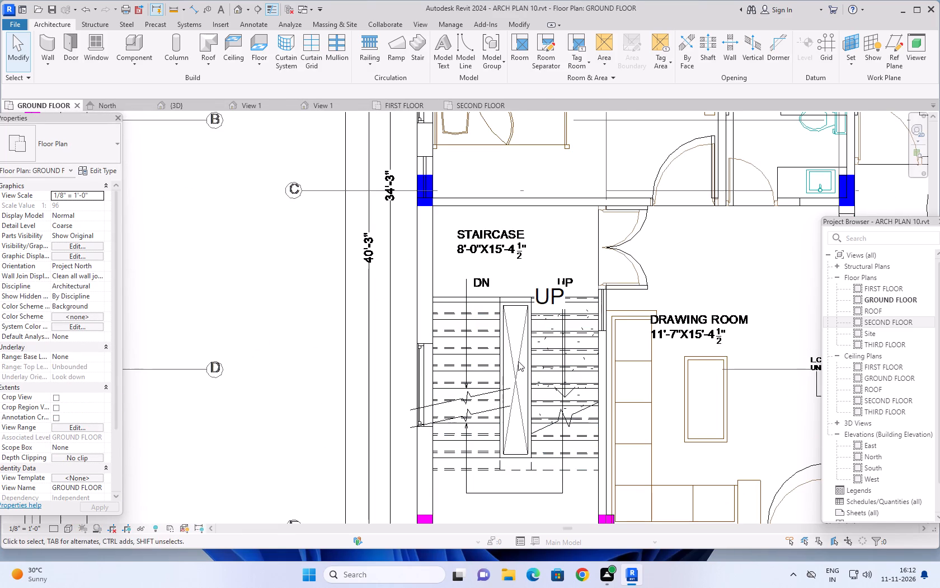
click(525, 296)
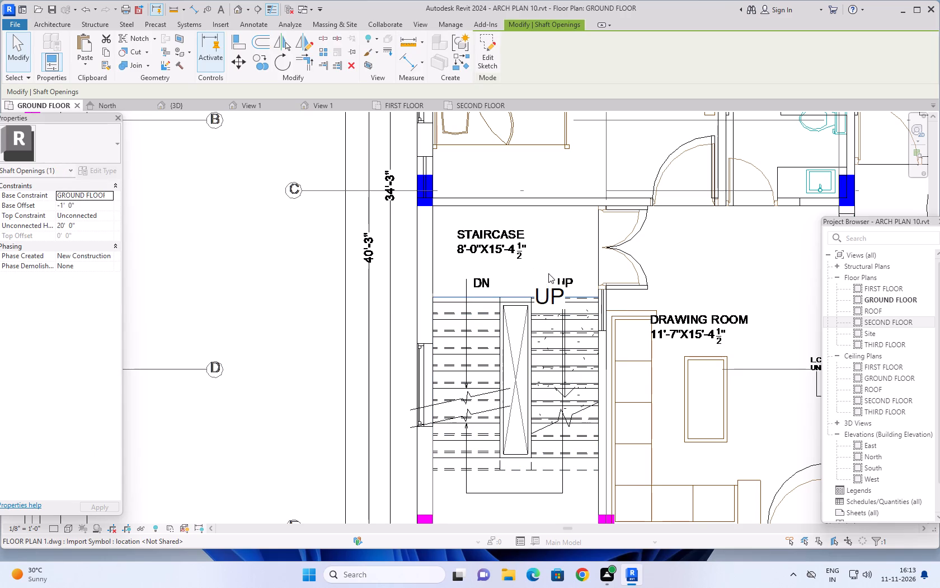
click(488, 53)
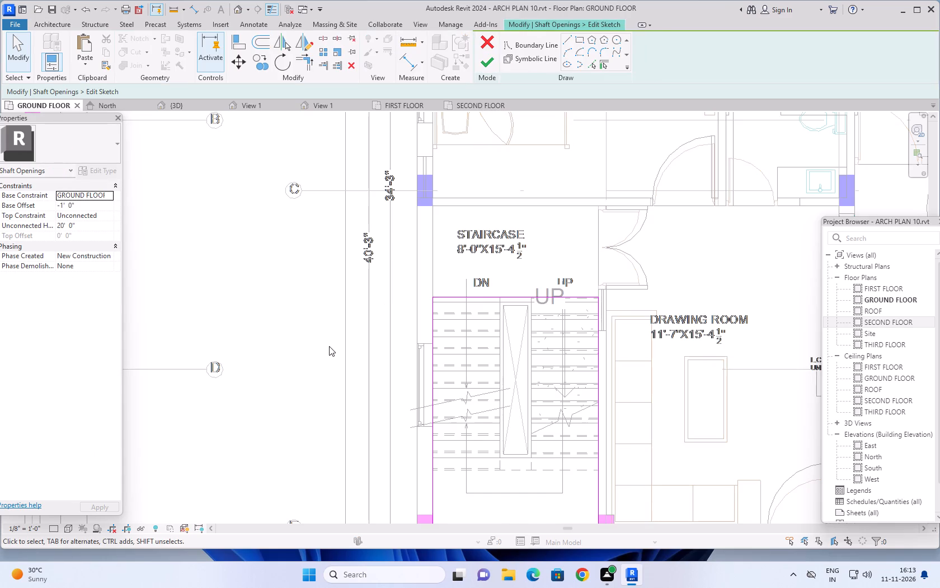
scroll(327, 348, down, 4)
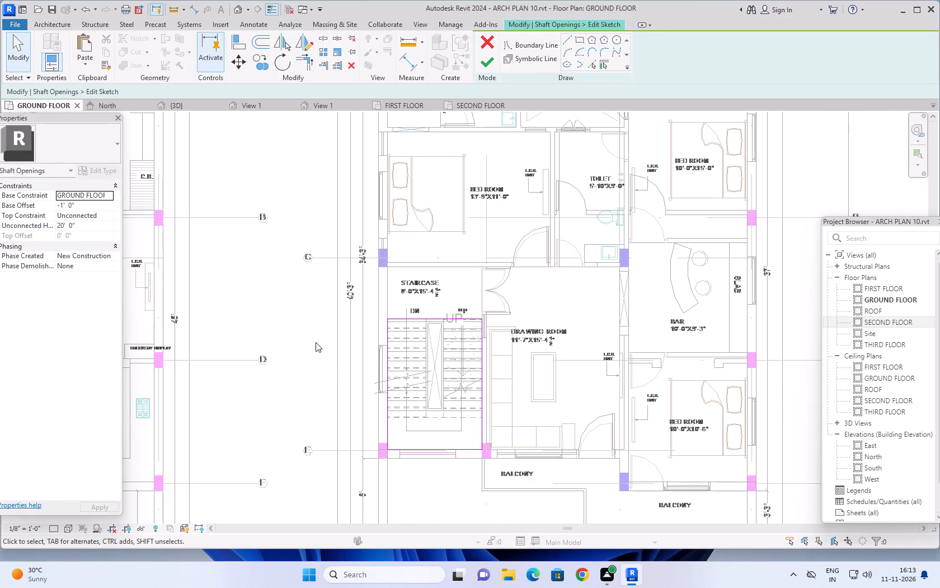
middle_drag(316, 300, 316, 349)
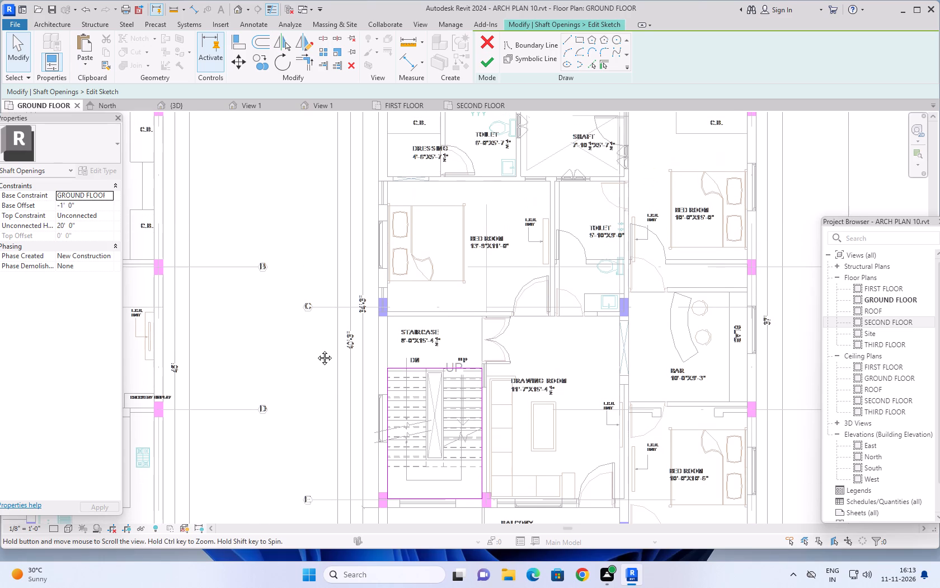
middle_drag(316, 349, 321, 382)
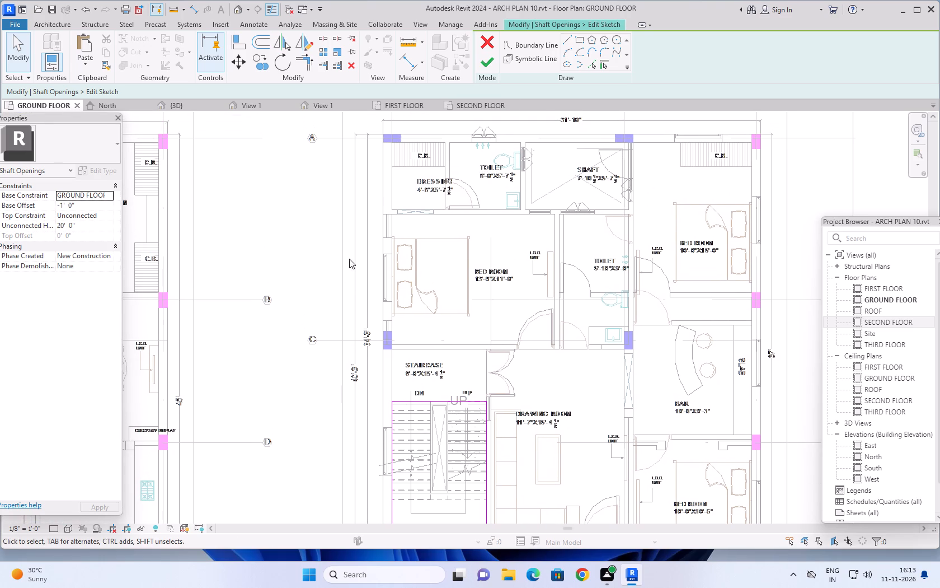
click(488, 63)
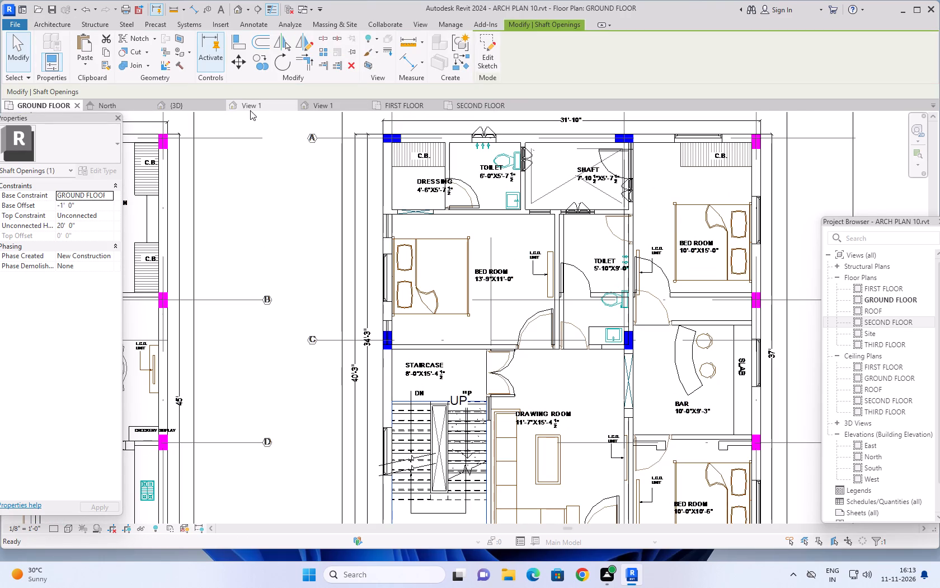
In the {3D} view, raise the base of the staircase shaft opening to an offset of about 8" above GROUND FLOOR.
click(199, 105)
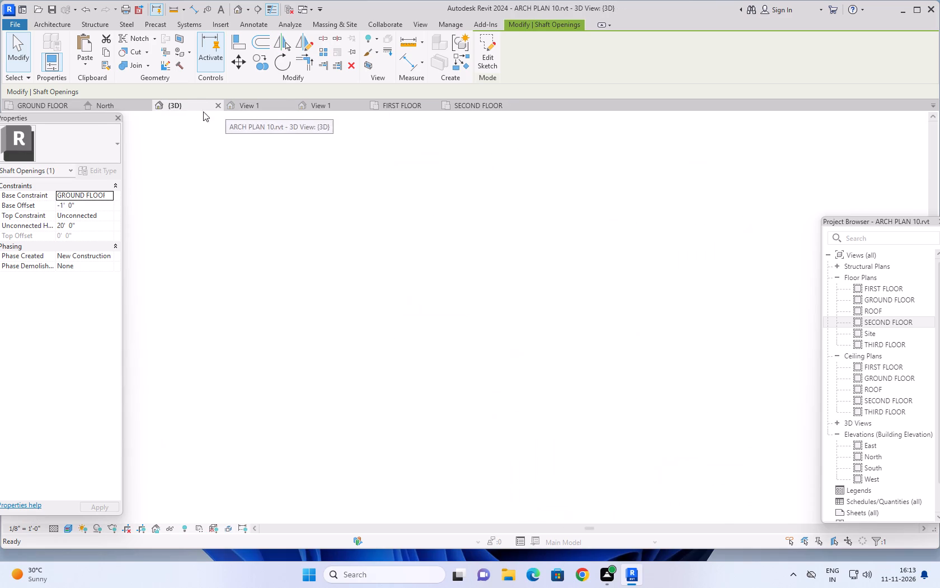
middle_drag(477, 415, 510, 368)
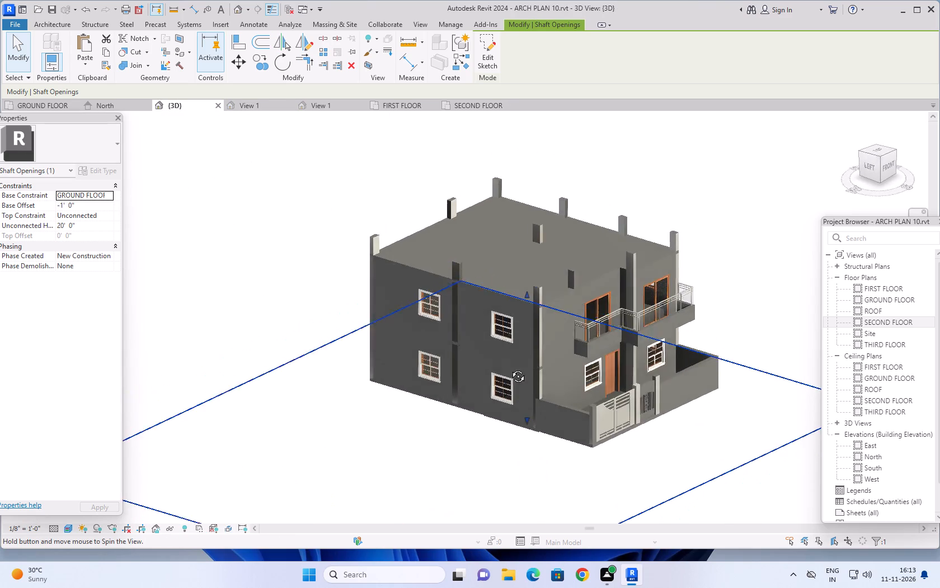
middle_drag(510, 368, 632, 206)
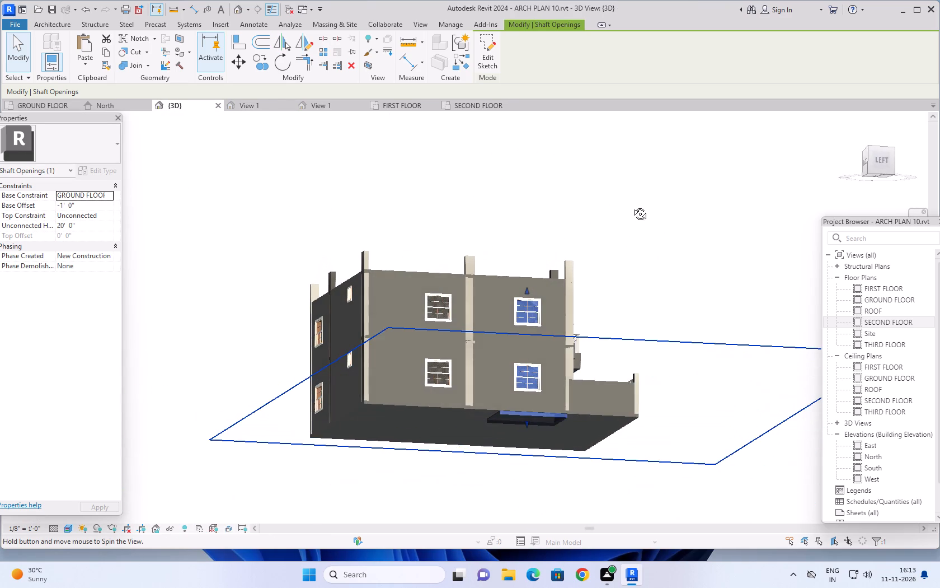
middle_drag(632, 206, 612, 241)
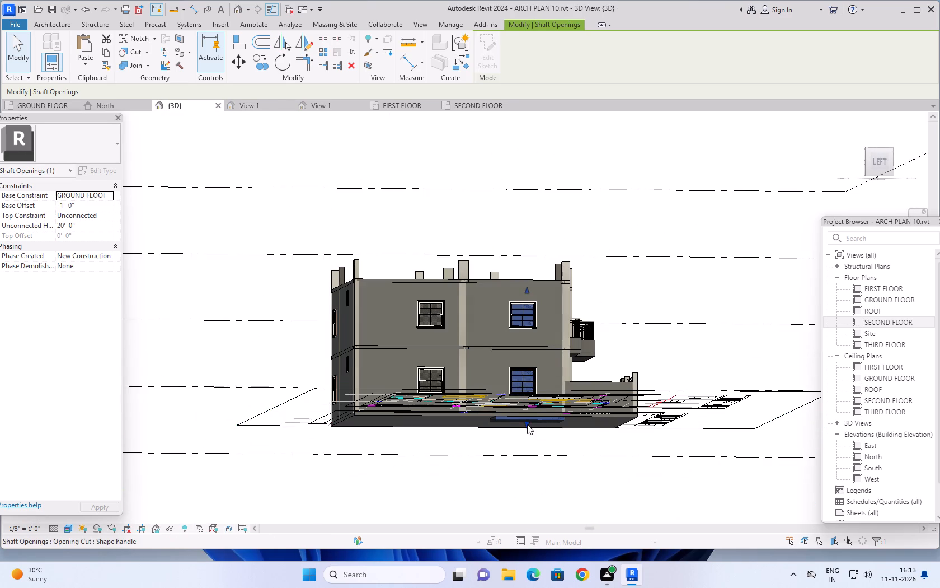
drag(527, 424, 530, 410)
Extend the top of the staircase shaft opening up through the top slab, to an unconnected height of about 22' 5".
scroll(695, 315, down, 1)
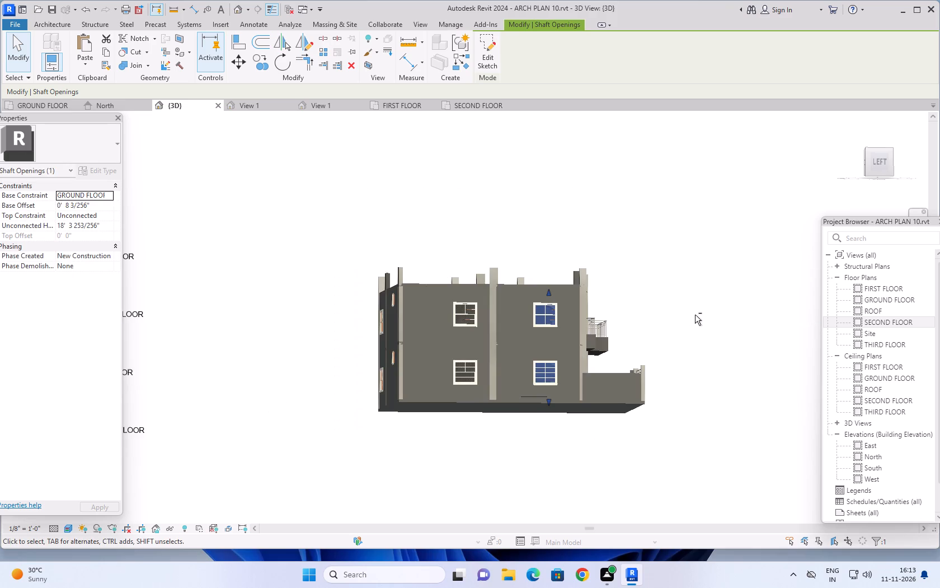
shift+middle_drag(695, 315, 669, 417)
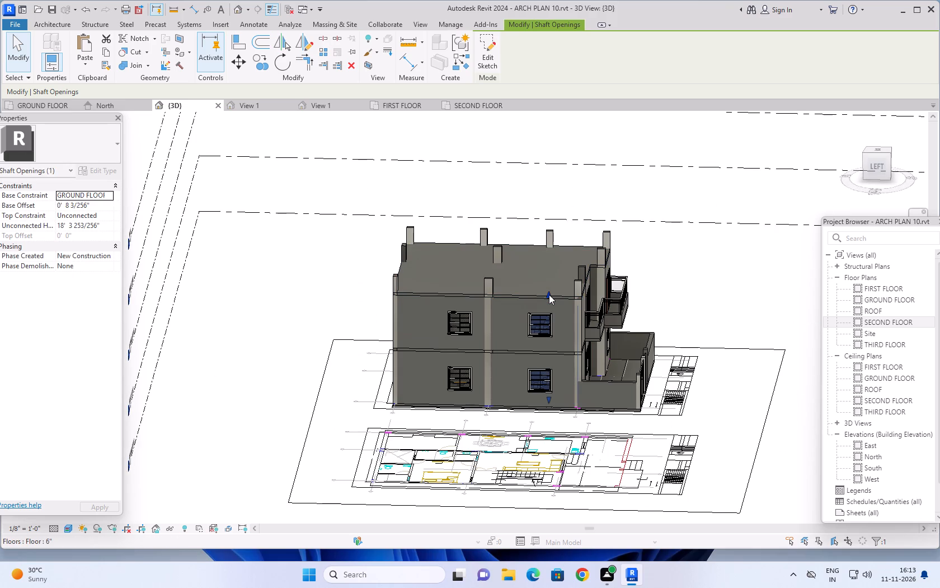
drag(549, 295, 553, 276)
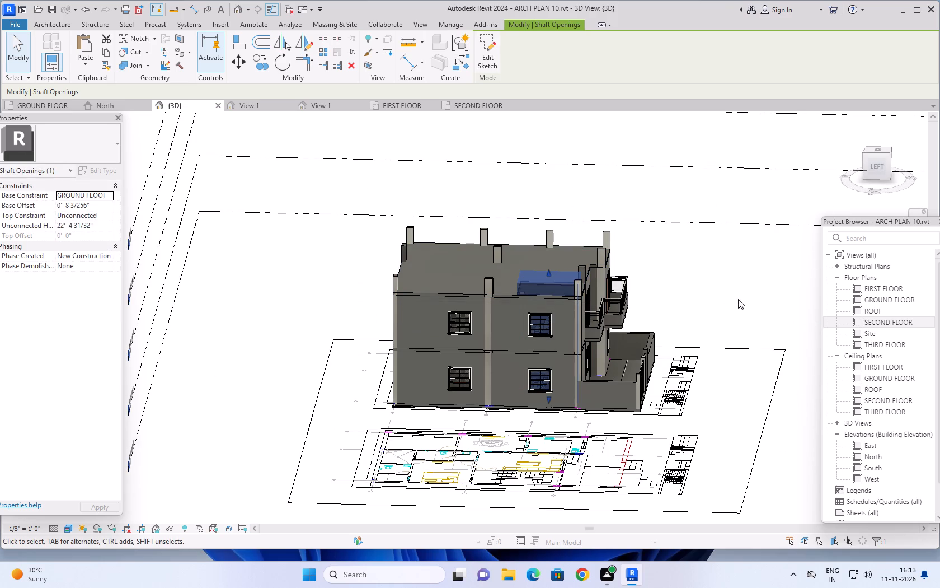
key(Escape)
Inspect the staircase shaft opening in the {3D} view, checking how it cuts through the house's top slab.
middle_drag(749, 291, 583, 479)
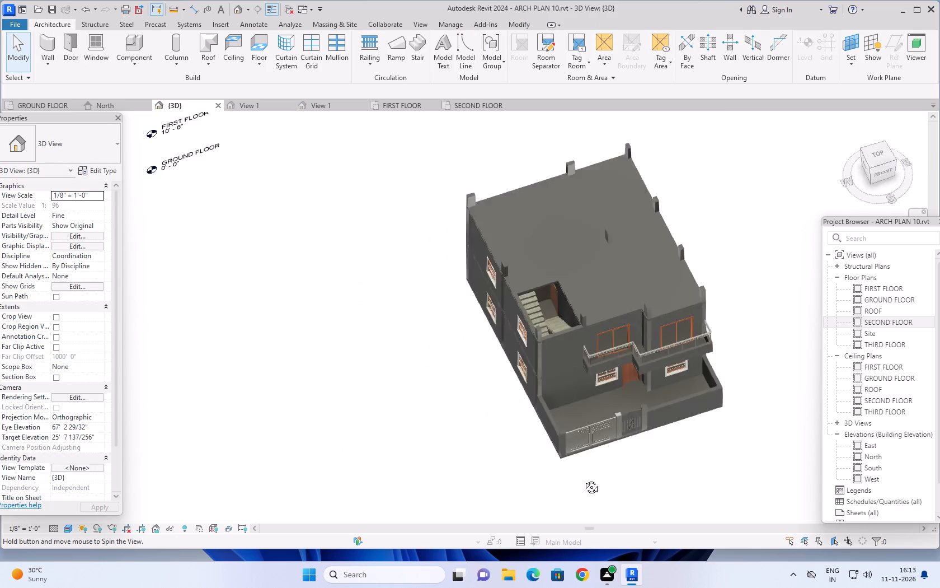
middle_drag(583, 479, 547, 482)
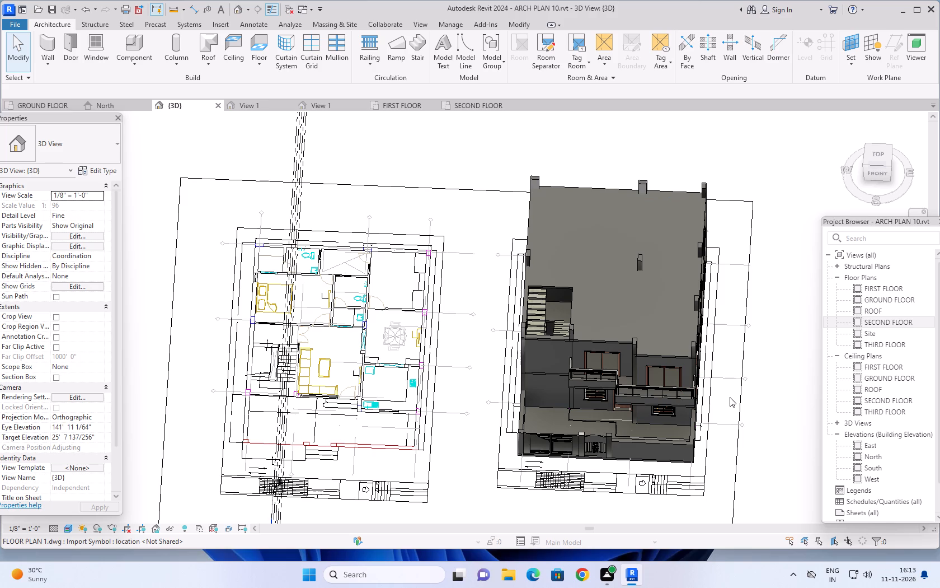
scroll(554, 300, up, 9)
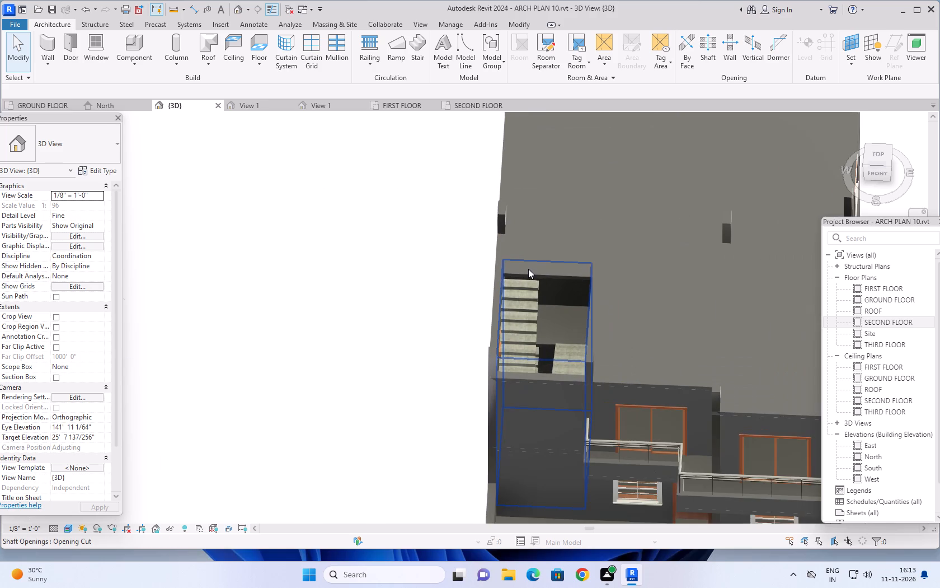
scroll(528, 269, up, 3)
scroll(575, 301, down, 2)
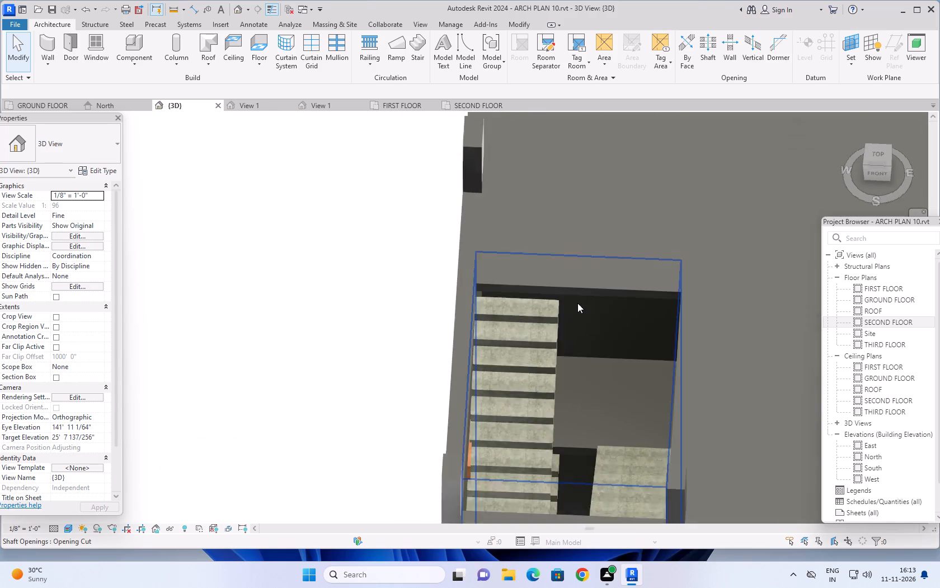
scroll(577, 303, down, 8)
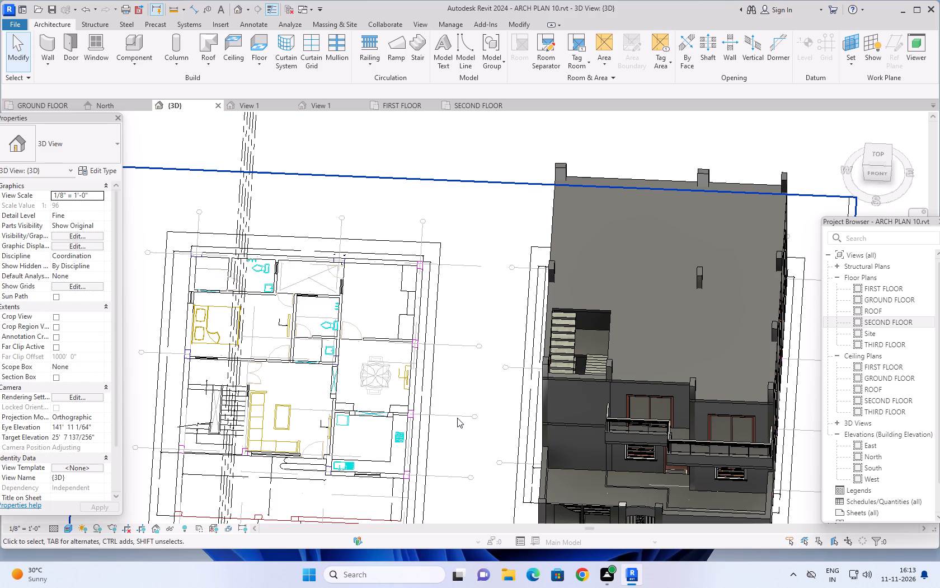
scroll(457, 418, down, 2)
middle_drag(457, 412, 436, 398)
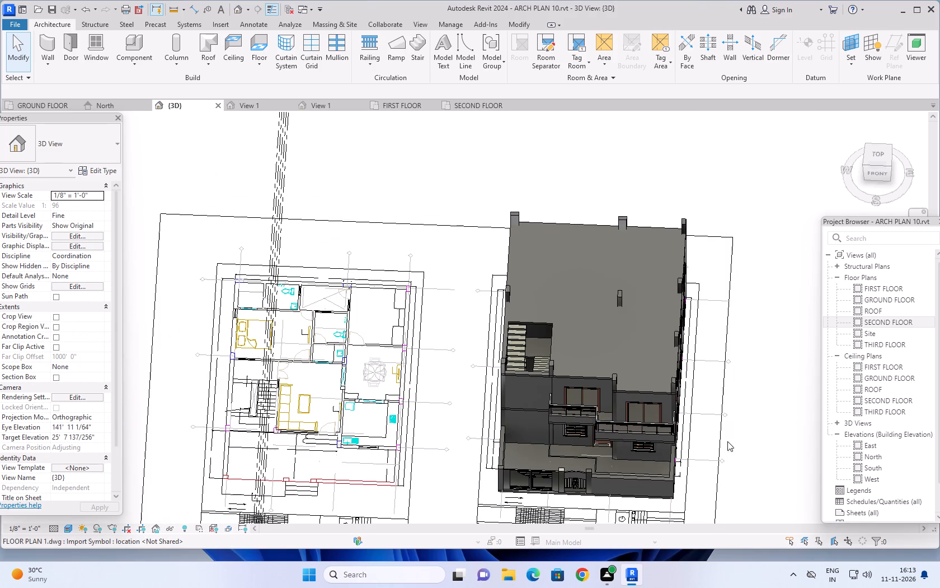
middle_drag(765, 412, 755, 419)
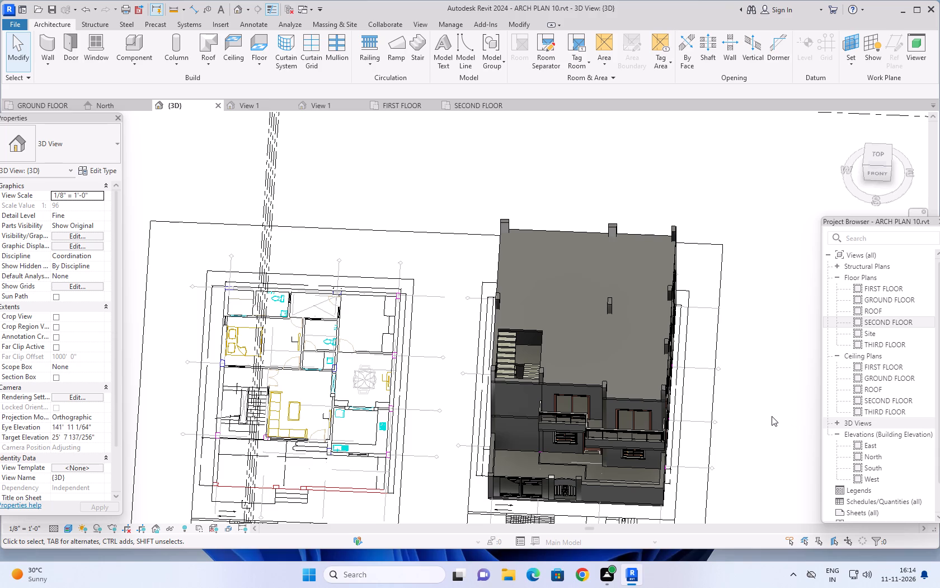
scroll(772, 416, down, 2)
middle_drag(770, 398, 728, 405)
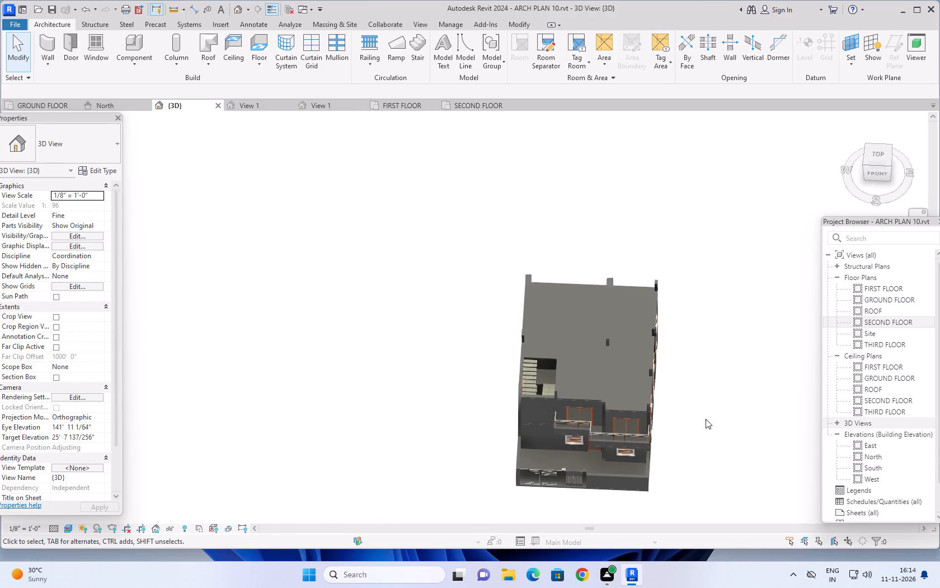
scroll(701, 413, up, 4)
middle_drag(718, 368, 716, 403)
scroll(716, 403, up, 1)
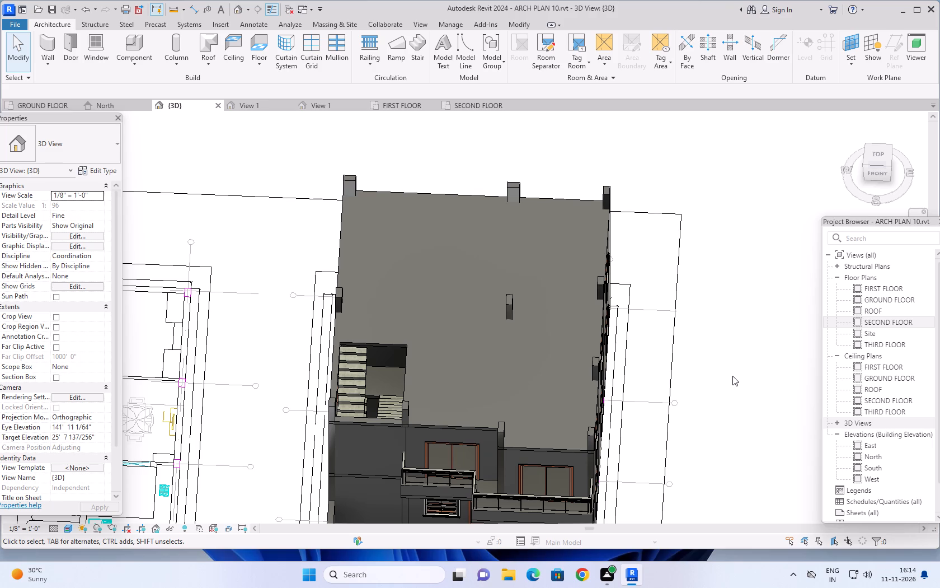
scroll(707, 322, down, 2)
middle_drag(730, 370, 668, 378)
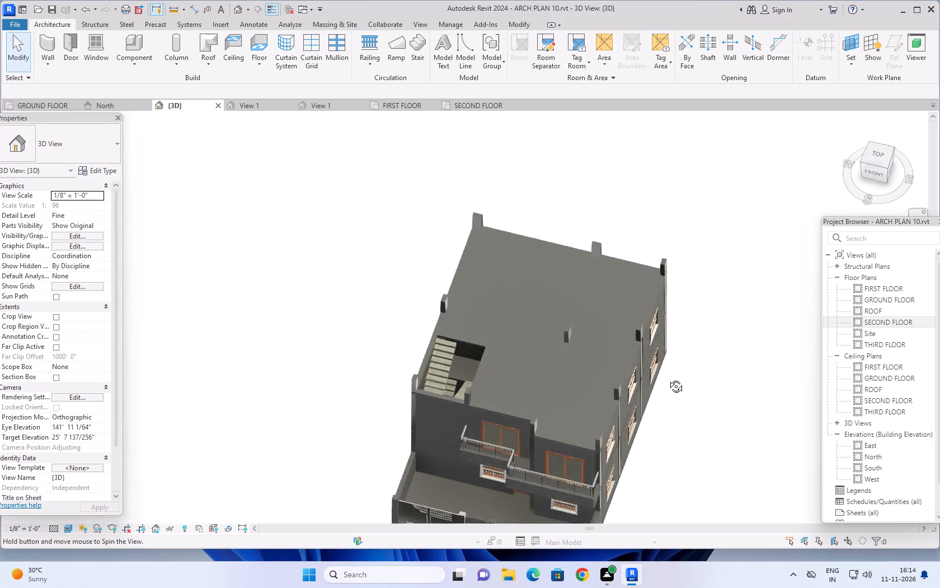
middle_drag(668, 378, 746, 417)
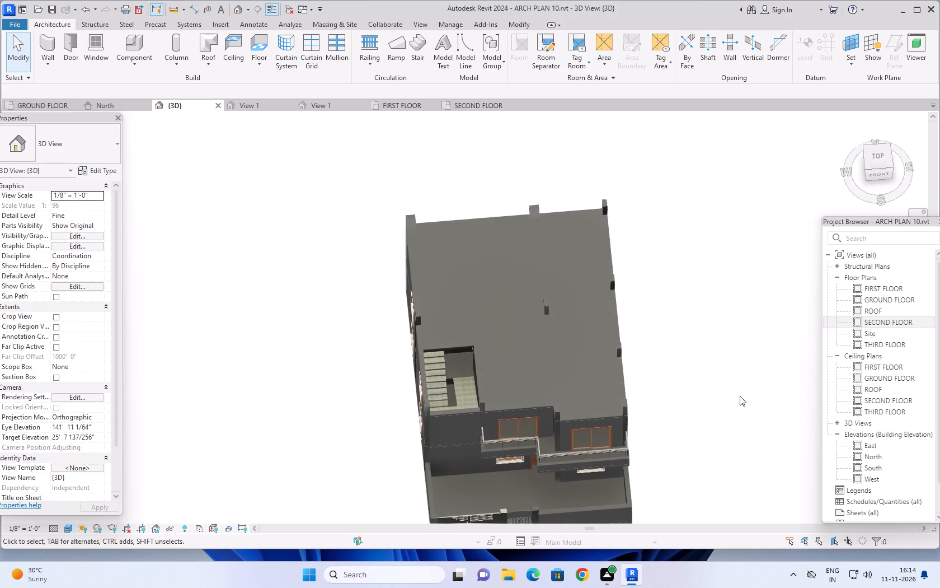
Examine the staircase through the shaft opening from directly above, and check the house from the front and side.
shift+middle_drag(716, 267, 730, 411)
scroll(411, 431, up, 3)
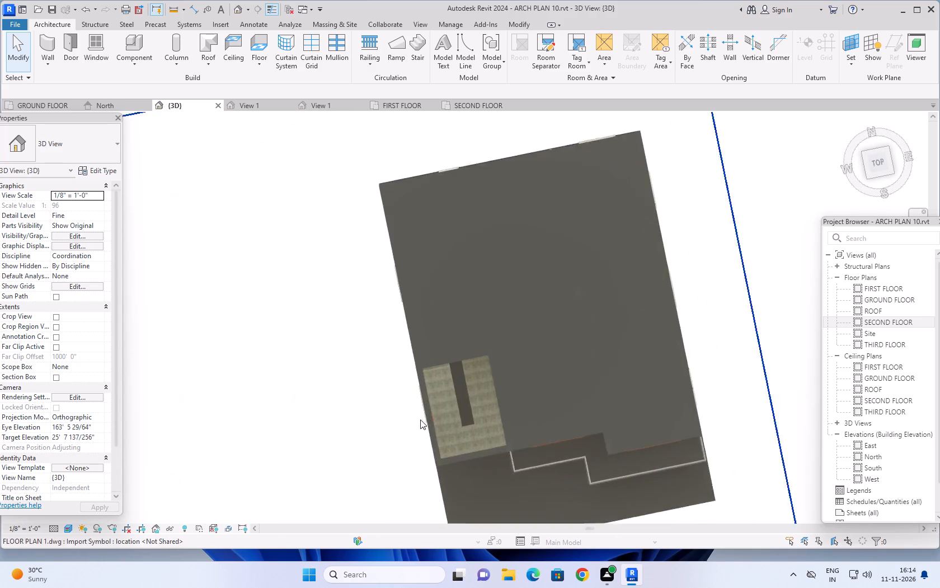
scroll(420, 419, up, 2)
middle_drag(474, 427, 483, 341)
shift+middle_drag(484, 340, 484, 344)
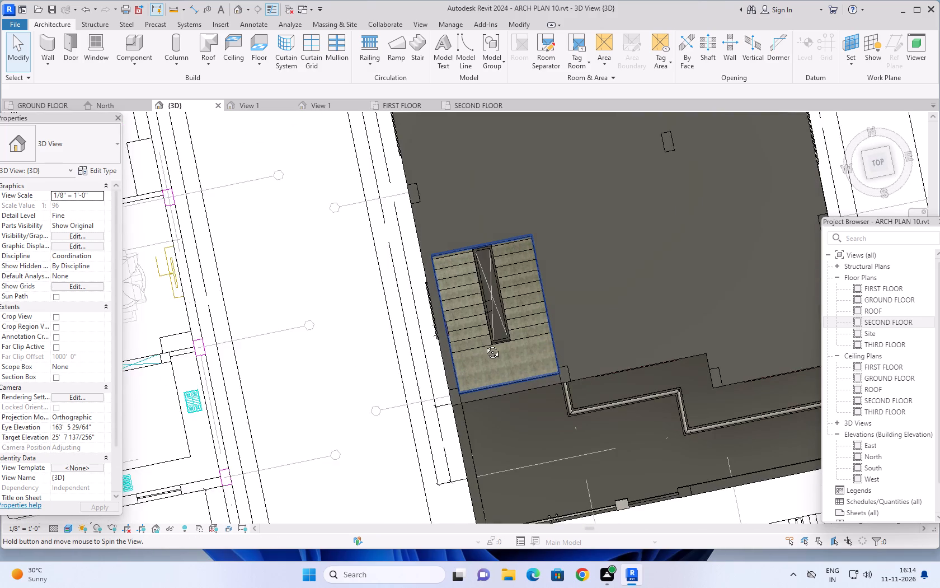
shift+middle_drag(484, 344, 500, 249)
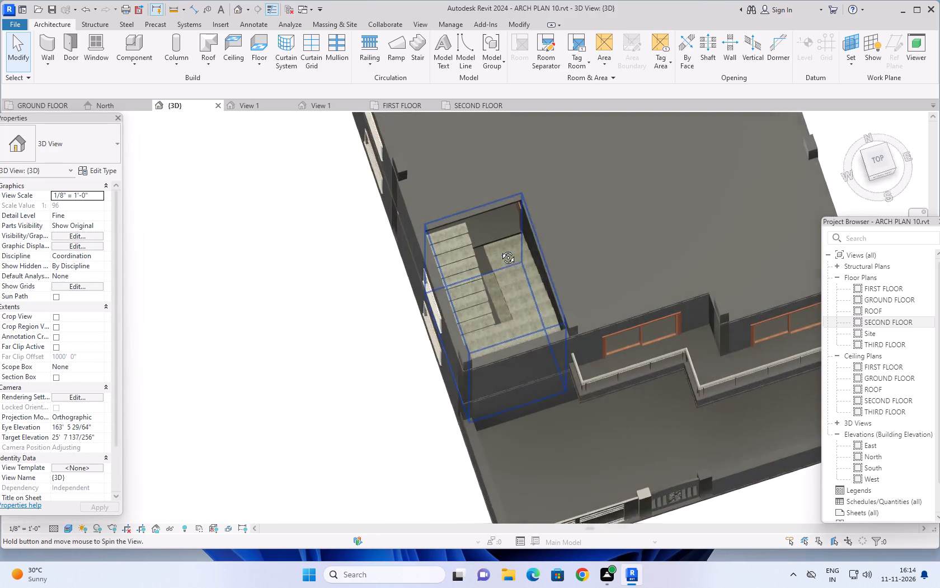
shift+middle_drag(500, 249, 509, 172)
scroll(506, 221, down, 3)
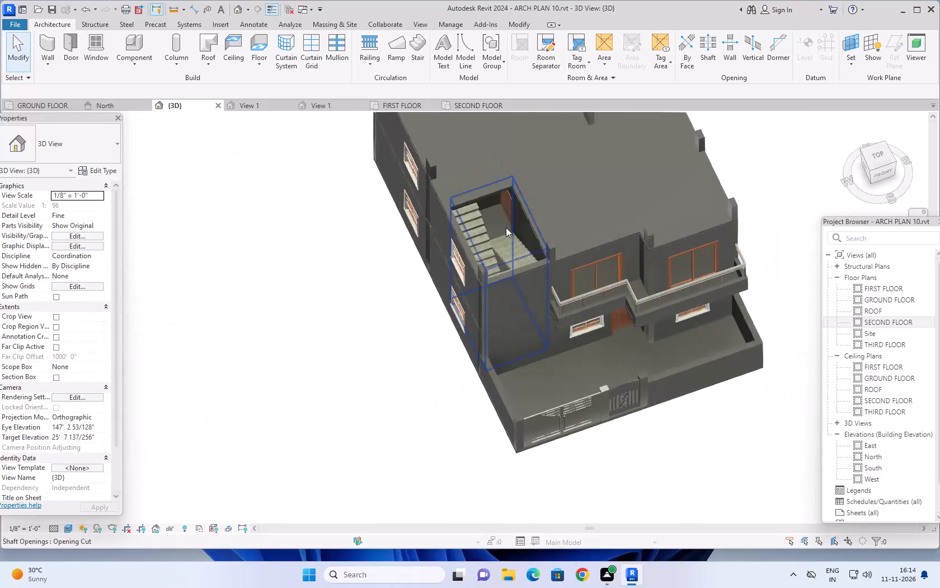
scroll(506, 229, down, 1)
shift+middle_drag(428, 398, 435, 354)
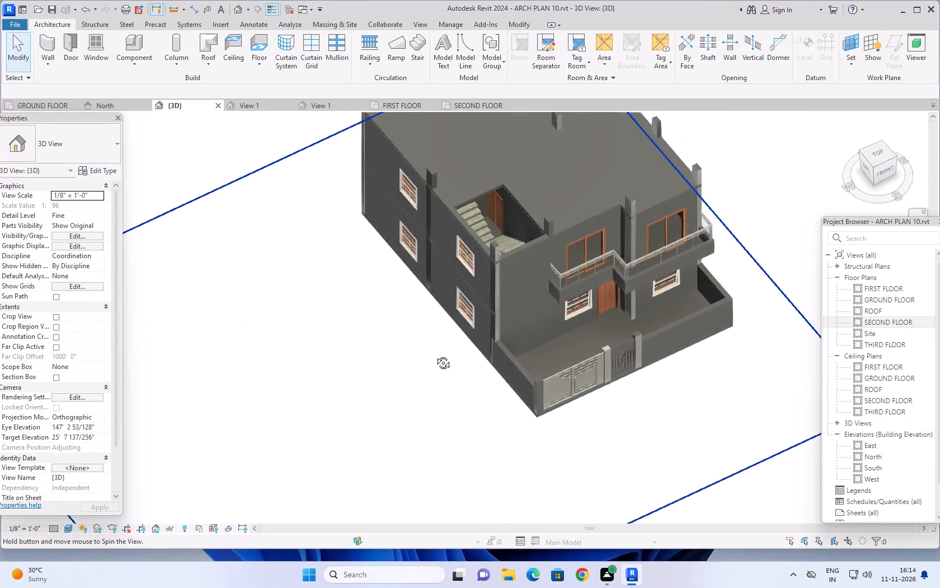
shift+middle_drag(435, 354, 406, 354)
scroll(627, 292, down, 3)
middle_drag(738, 249, 709, 351)
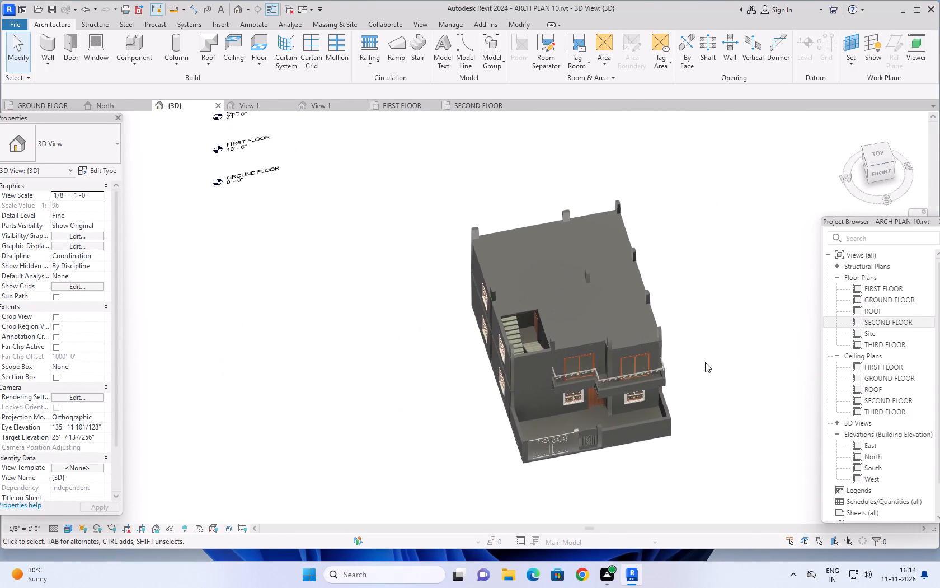
shift+middle_drag(705, 362, 694, 234)
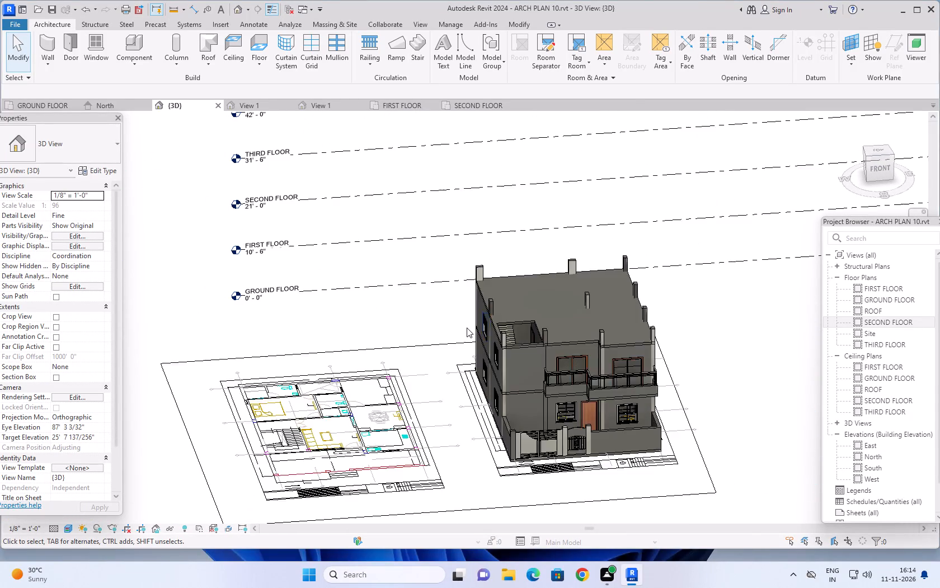
scroll(467, 328, up, 3)
shift+middle_drag(437, 339, 407, 284)
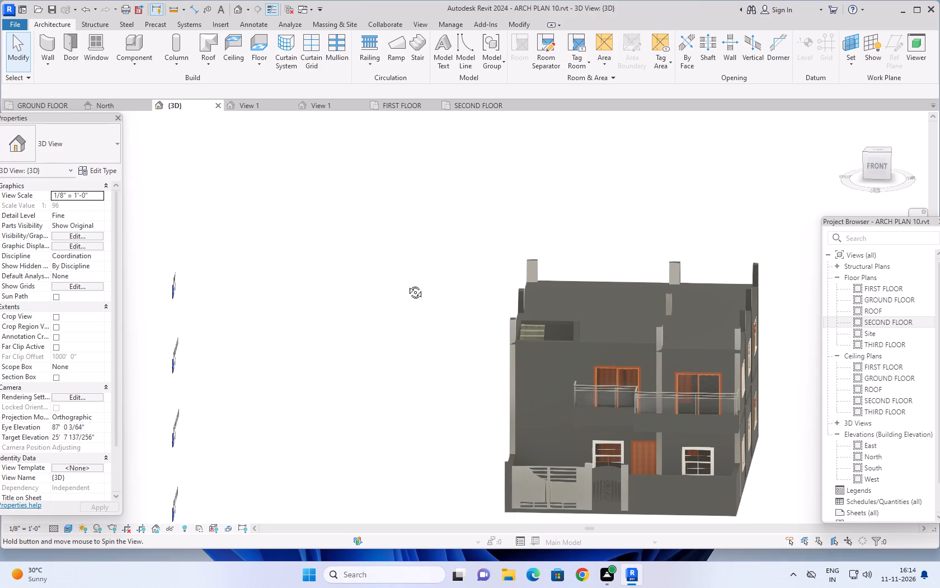
shift+middle_drag(407, 284, 392, 410)
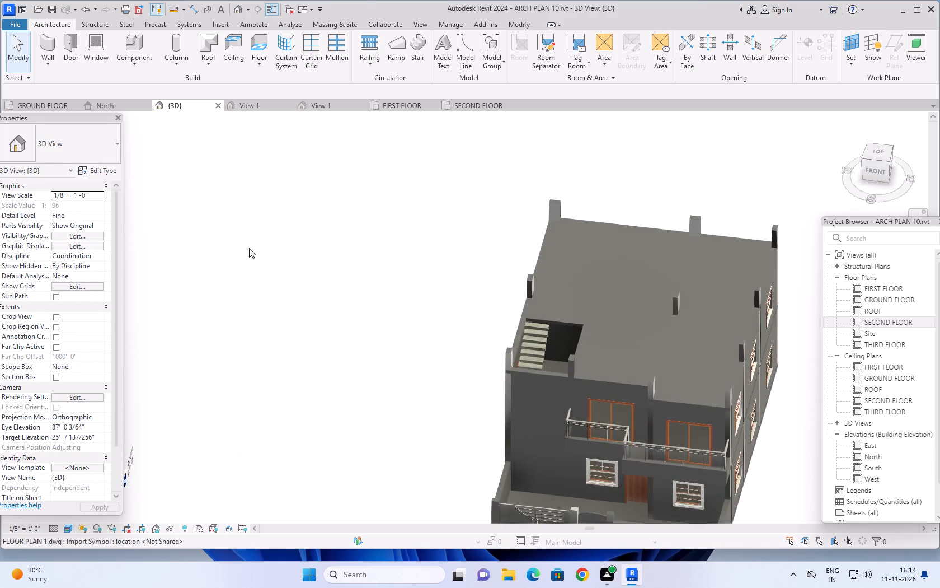
On the SECOND FLOOR plan, set the top offset of the three columns around the staircase to 0' 0" from THIRD FLOOR.
click(482, 105)
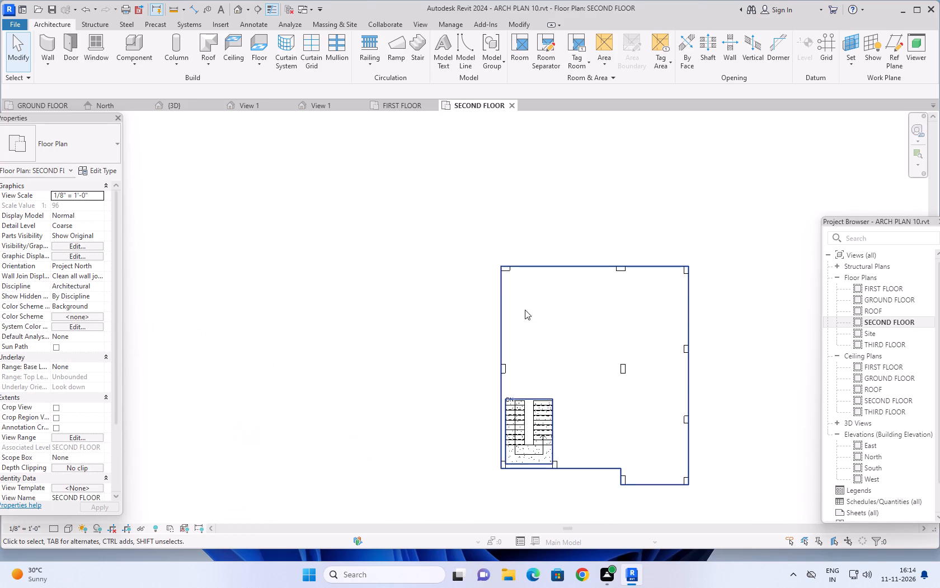
middle_drag(419, 417, 409, 371)
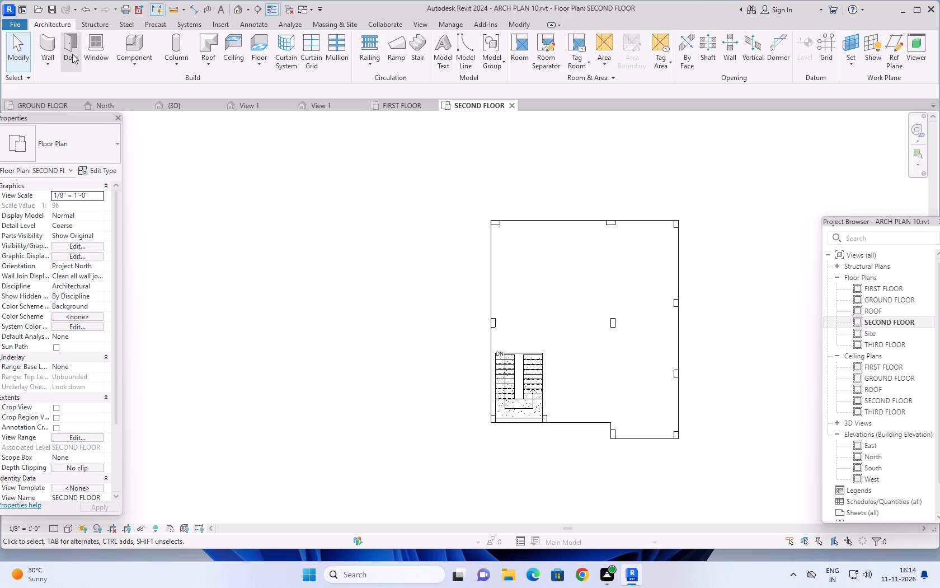
key(Escape)
key(Escape)
key(Escape)
scroll(481, 449, up, 2)
key(Escape)
key(Escape)
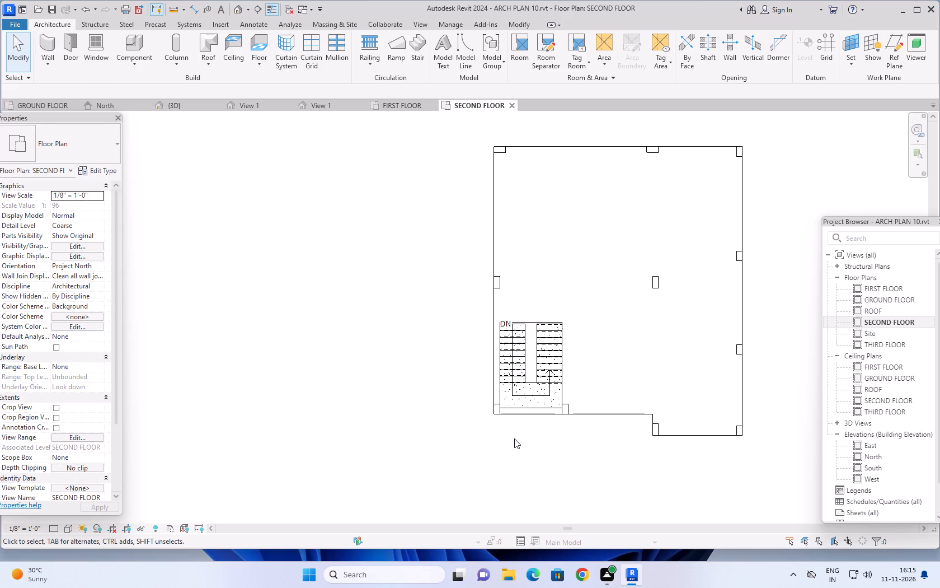
scroll(515, 438, up, 1)
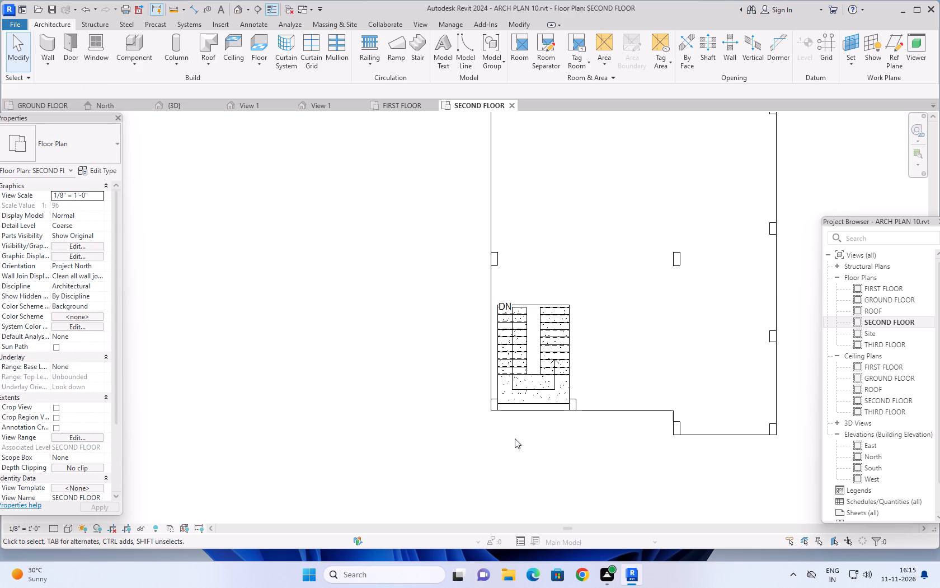
scroll(515, 438, up, 1)
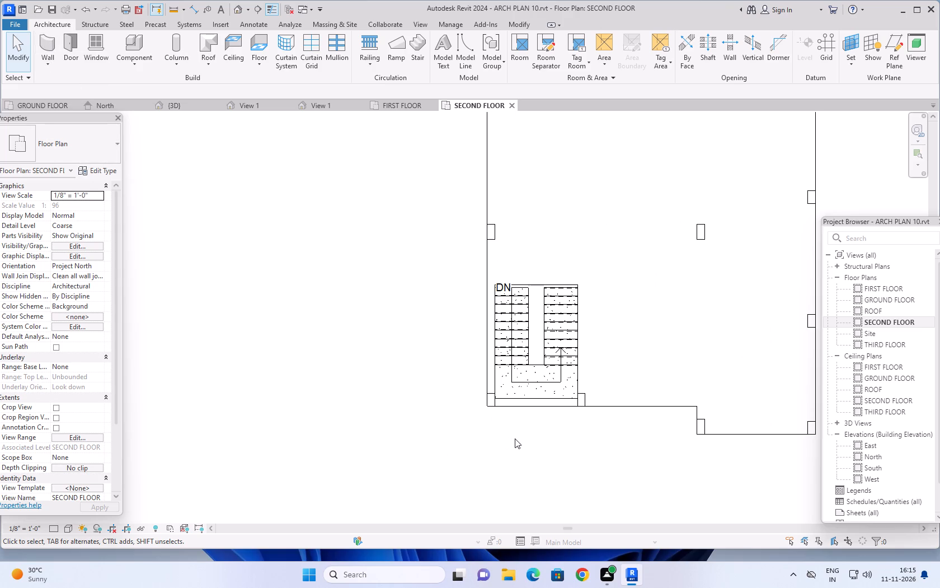
click(487, 402)
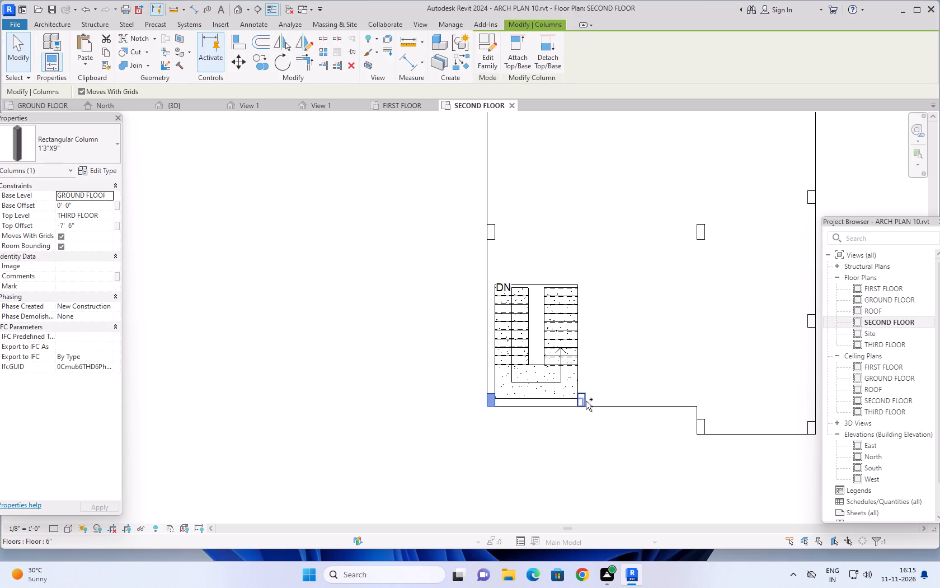
ctrl+click(586, 401)
ctrl+click(495, 231)
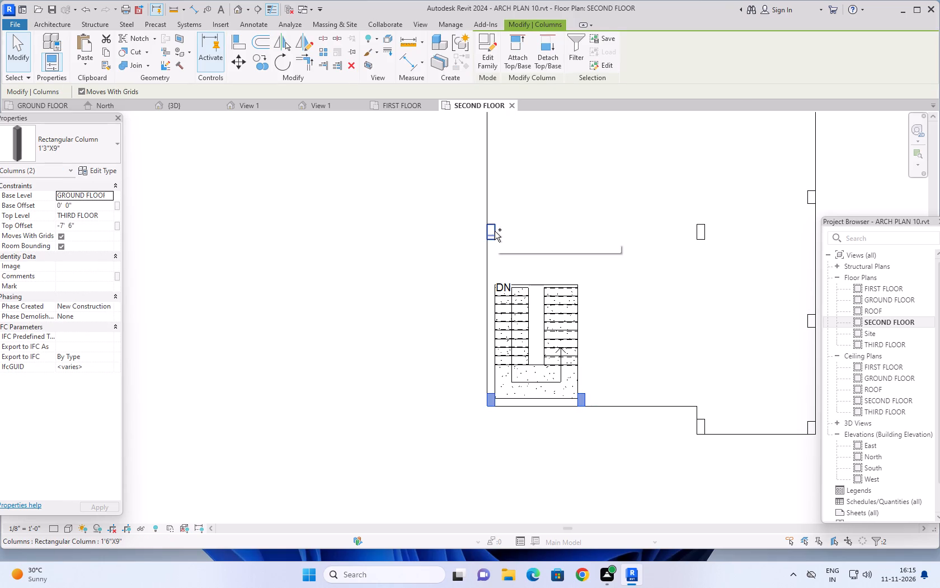
click(102, 215)
click(106, 214)
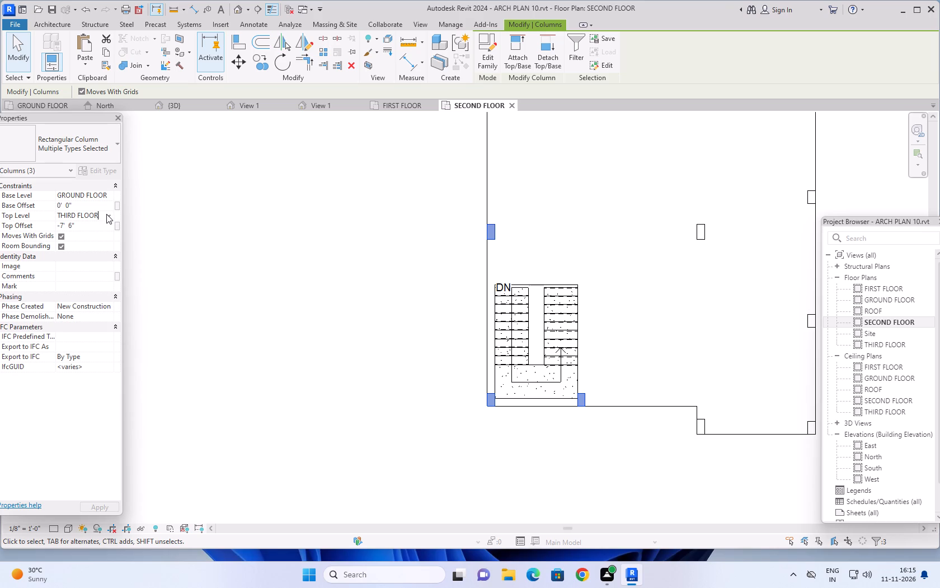
click(106, 214)
click(97, 226)
key(0)
key(Return)
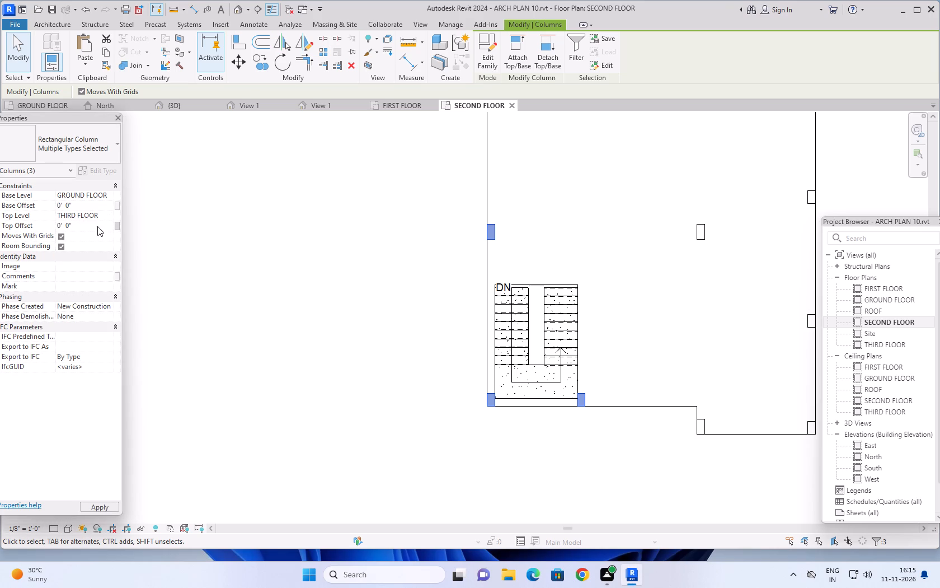
key(Escape)
key(Escape)
key(Escape)
scroll(204, 316, down, 4)
key(Escape)
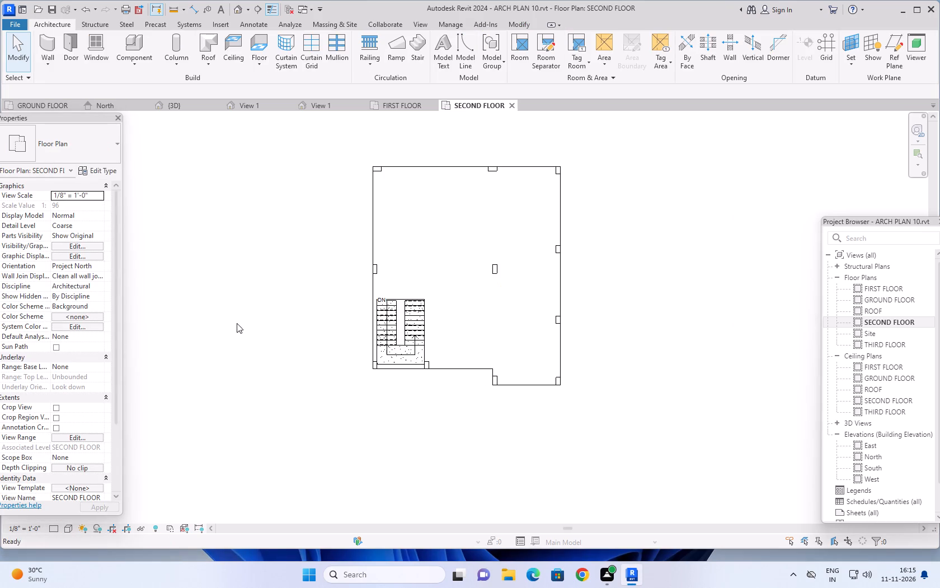
Draw a 9" wall along the staircase's left side, from the bottom-left corner column up to the next column on the slab edge.
middle_drag(238, 324, 227, 349)
scroll(227, 350, down, 1)
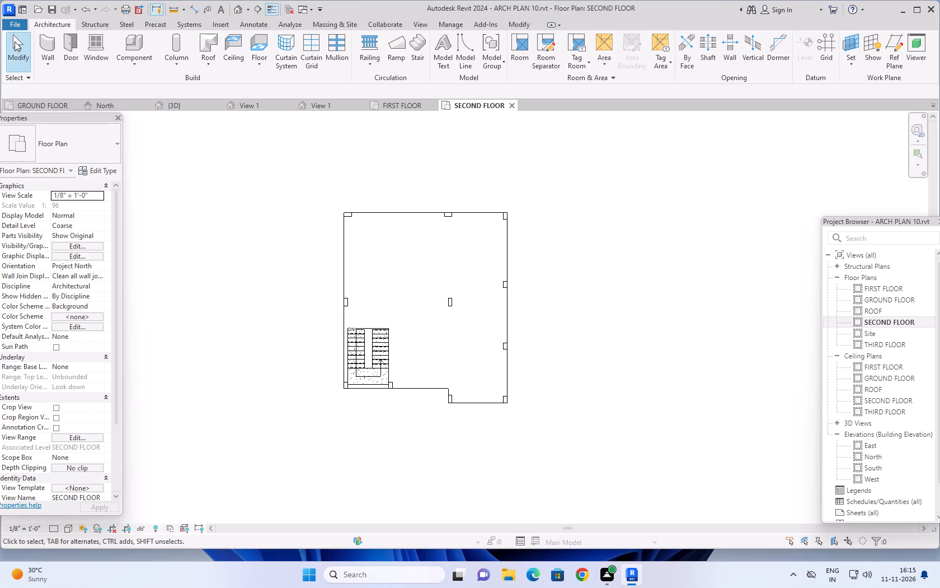
click(48, 35)
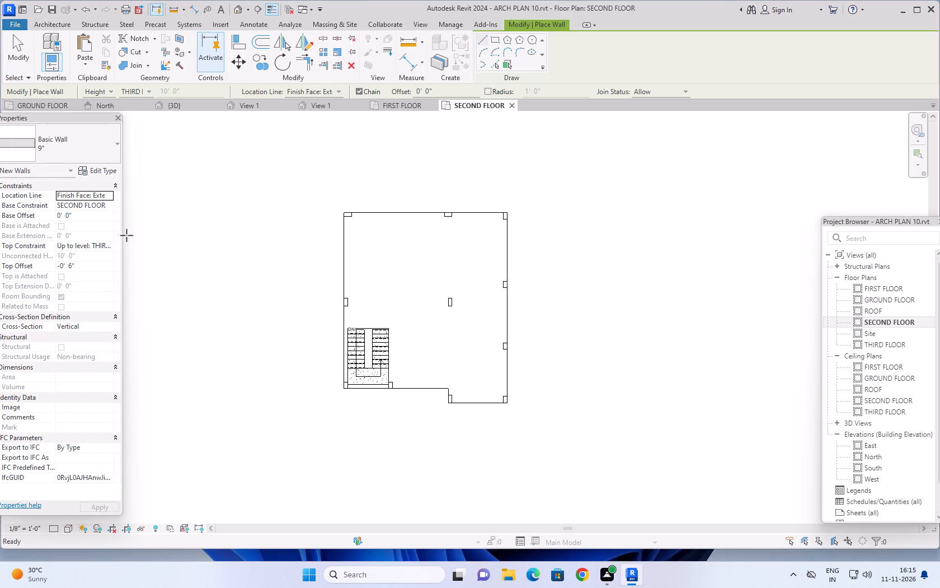
scroll(319, 384, up, 4)
scroll(379, 377, up, 6)
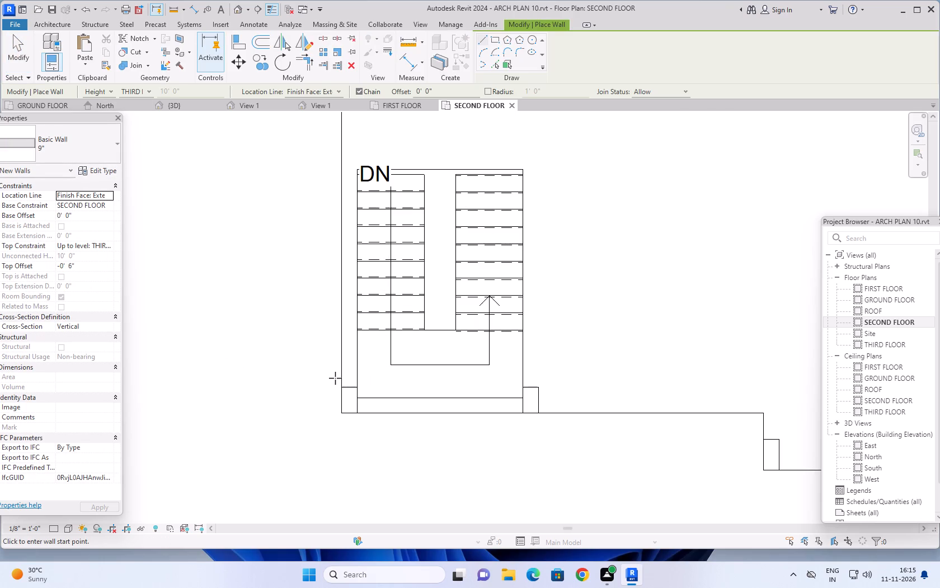
click(344, 385)
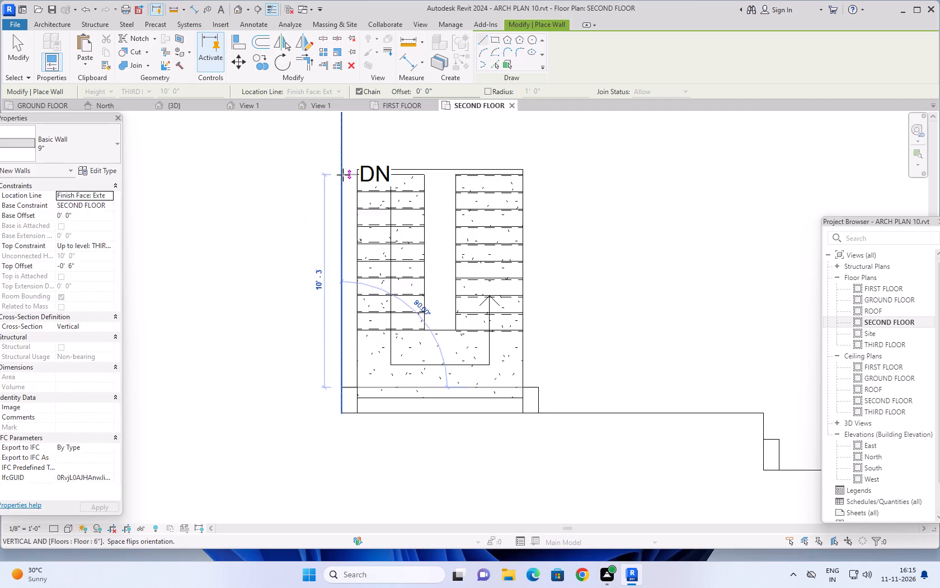
scroll(343, 175, down, 3)
middle_drag(343, 175, 325, 358)
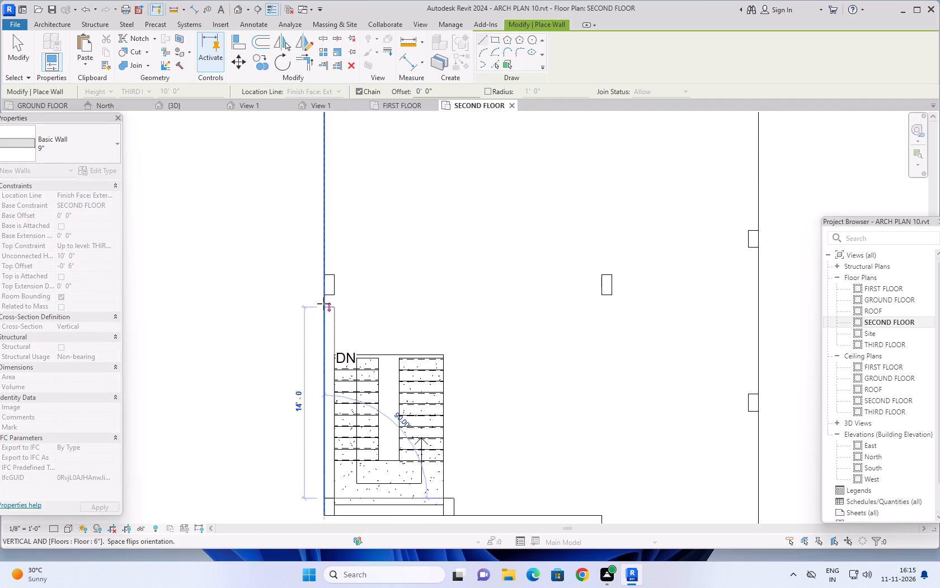
click(323, 295)
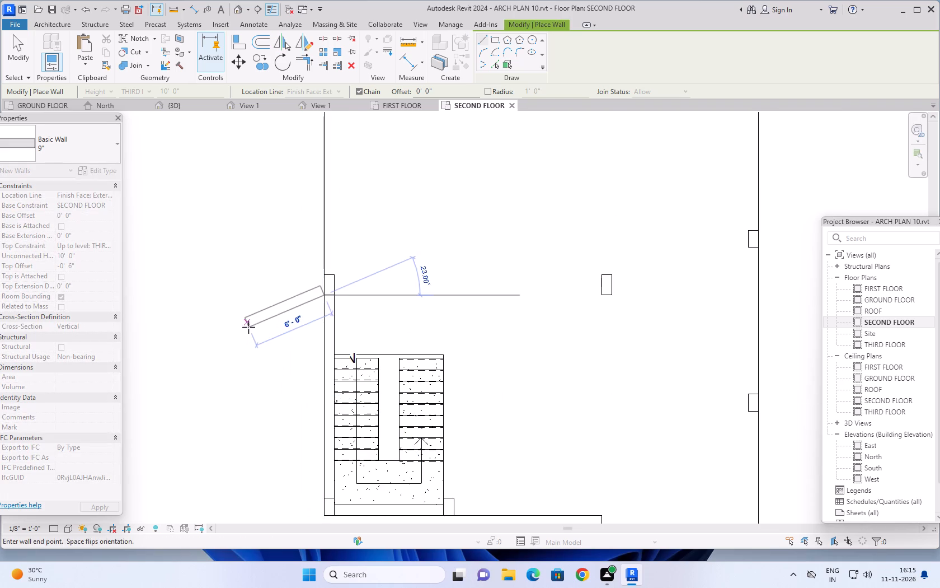
key(Escape)
Draw a 9" wall upward along the staircase's right side, starting at its lower column and flipped towards the stair.
scroll(430, 328, down, 4)
scroll(461, 419, up, 4)
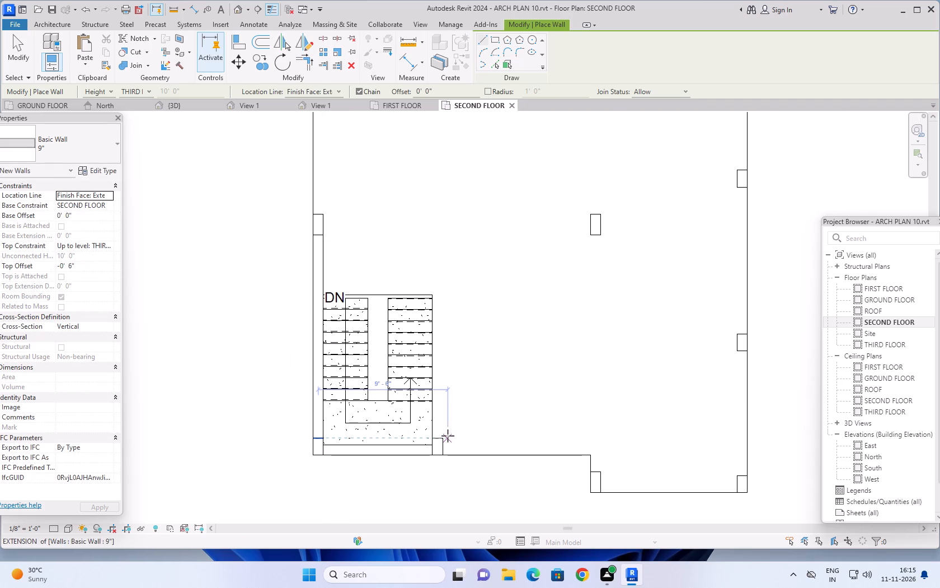
click(445, 438)
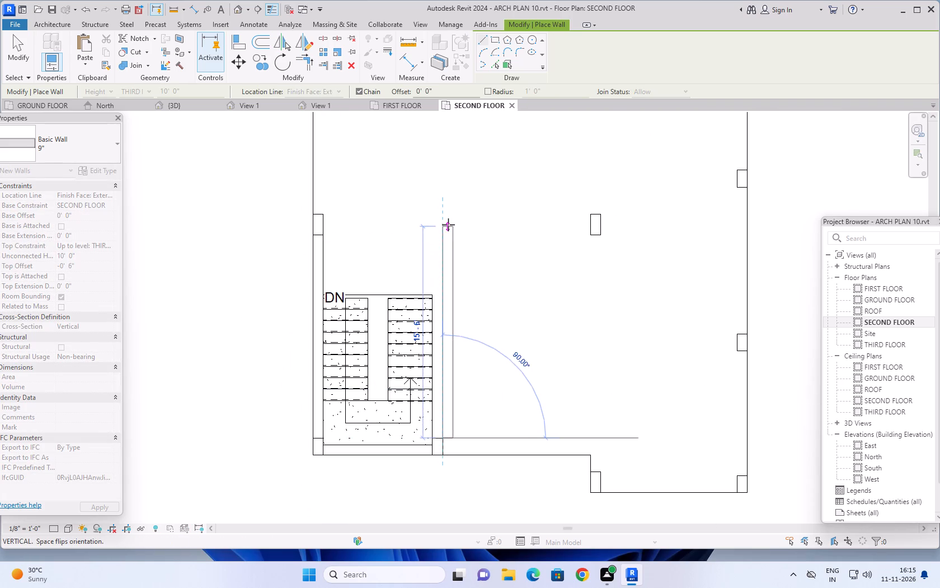
key(space)
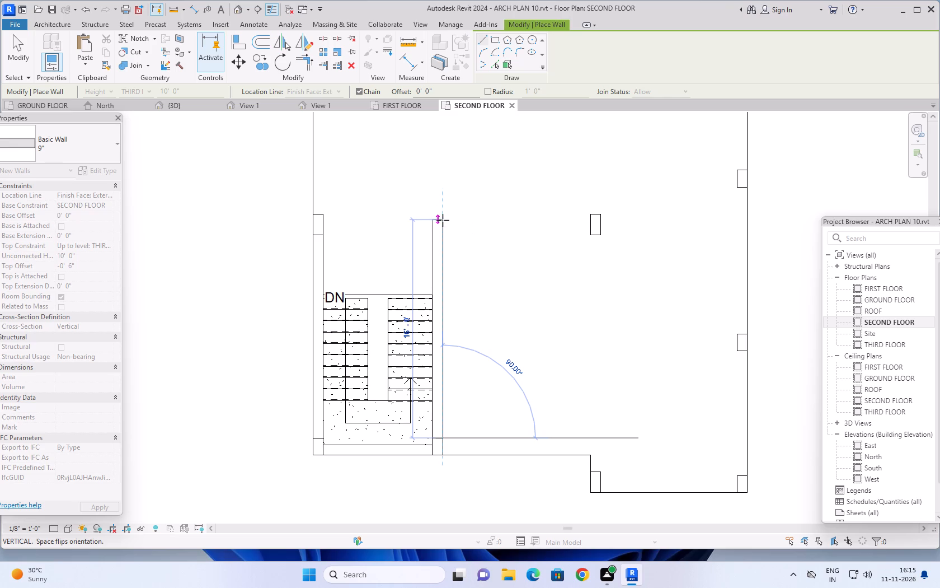
click(444, 234)
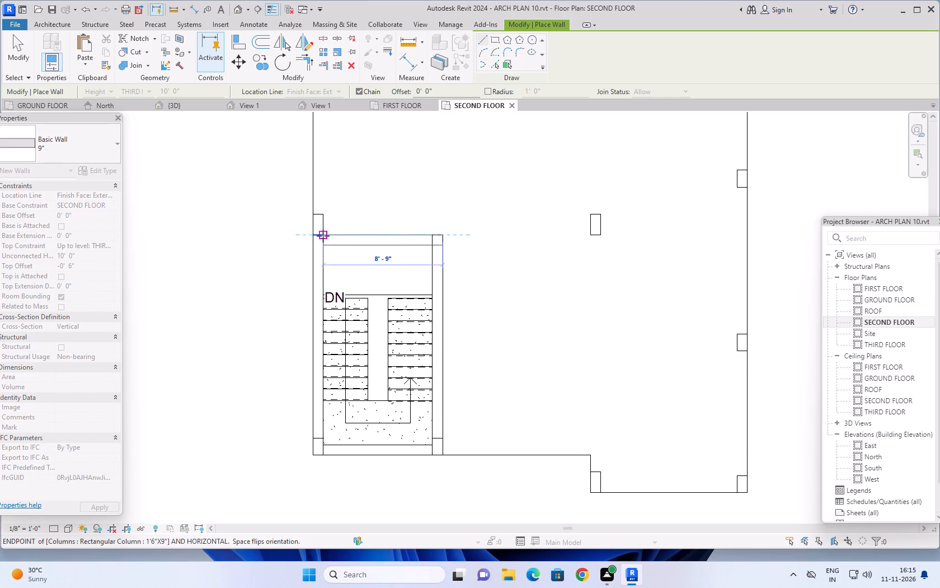
scroll(323, 236, up, 6)
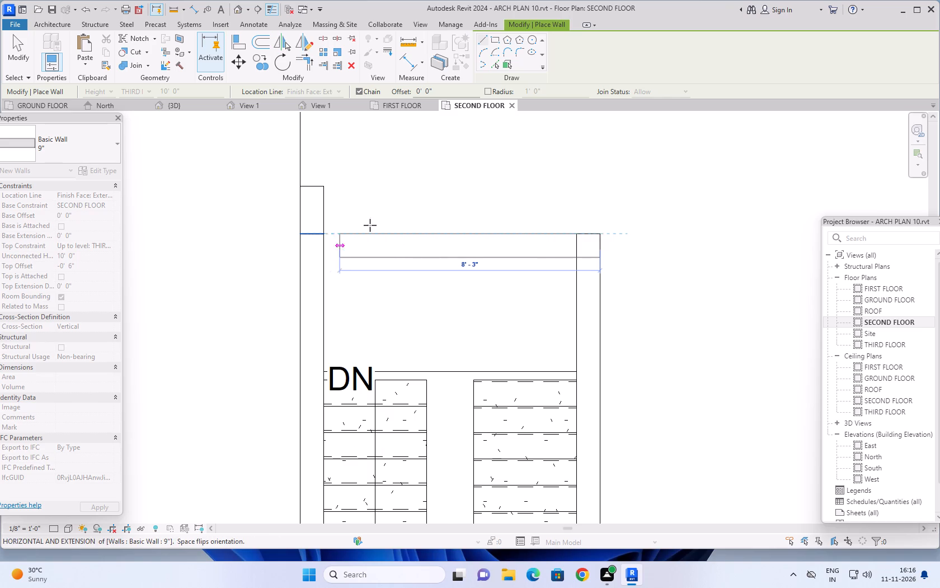
key(Escape)
Close the staircase enclosure with an 8' 9" wall across from the upper-left column, plus a short return joining the right-hand wall.
click(322, 186)
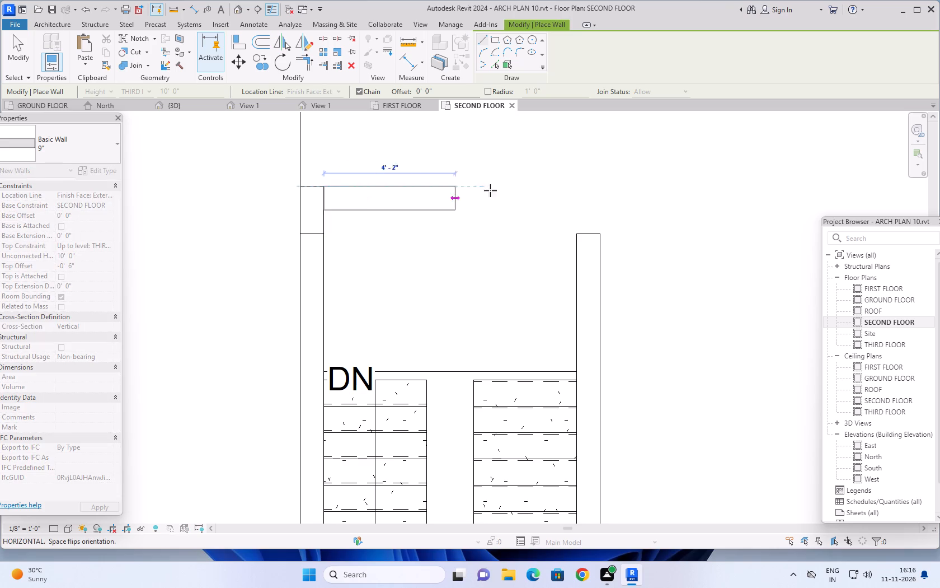
click(601, 185)
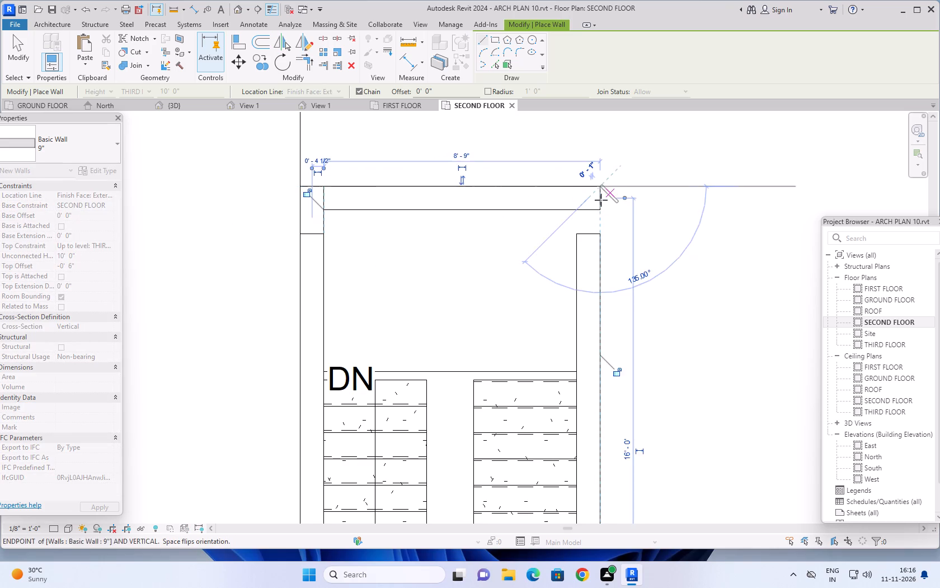
click(601, 234)
key(Escape)
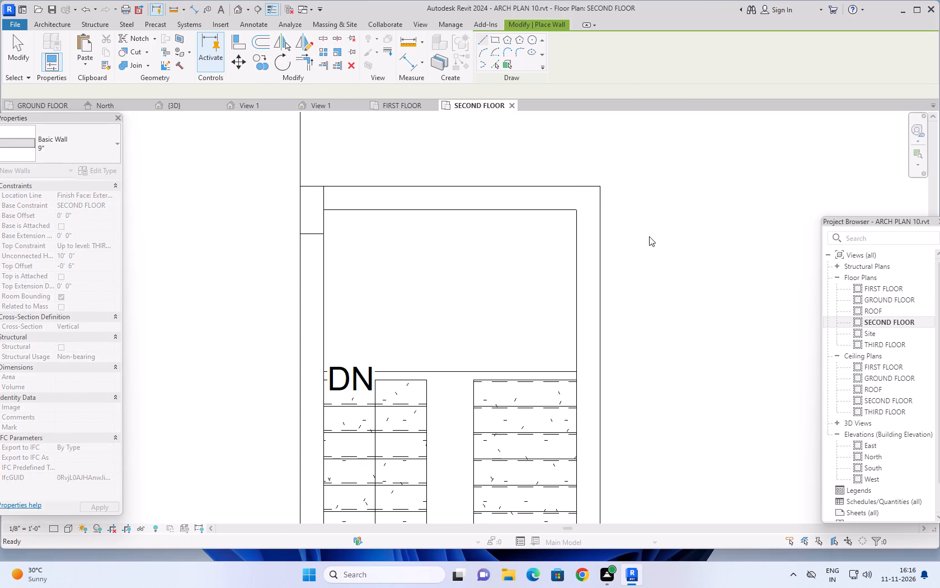
scroll(649, 241, down, 7)
middle_drag(647, 260, 588, 299)
key(Escape)
key(Escape)
key(Escape)
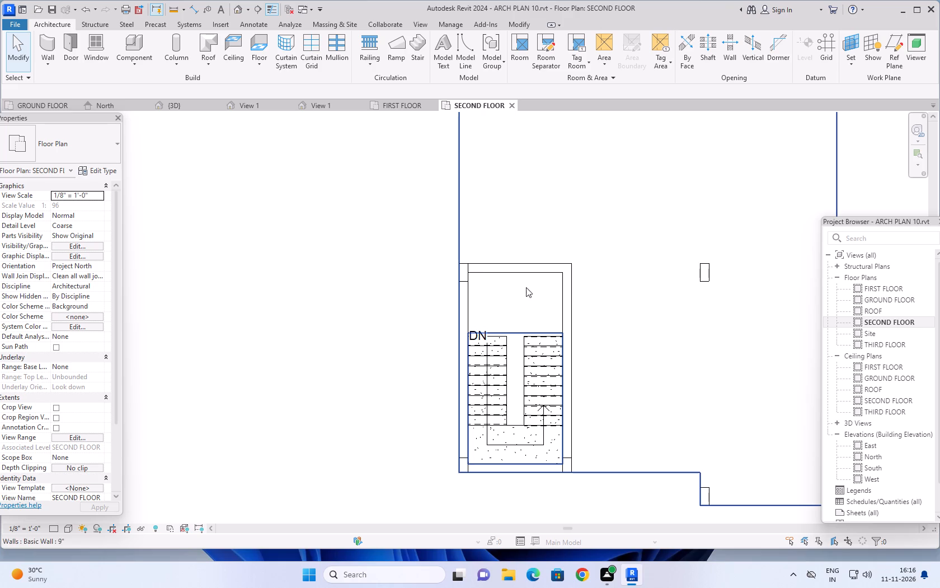
Check the finished staircase enclosure on the plan and the properties of the wall closing its upper end.
scroll(579, 300, down, 2)
middle_drag(600, 313, 520, 375)
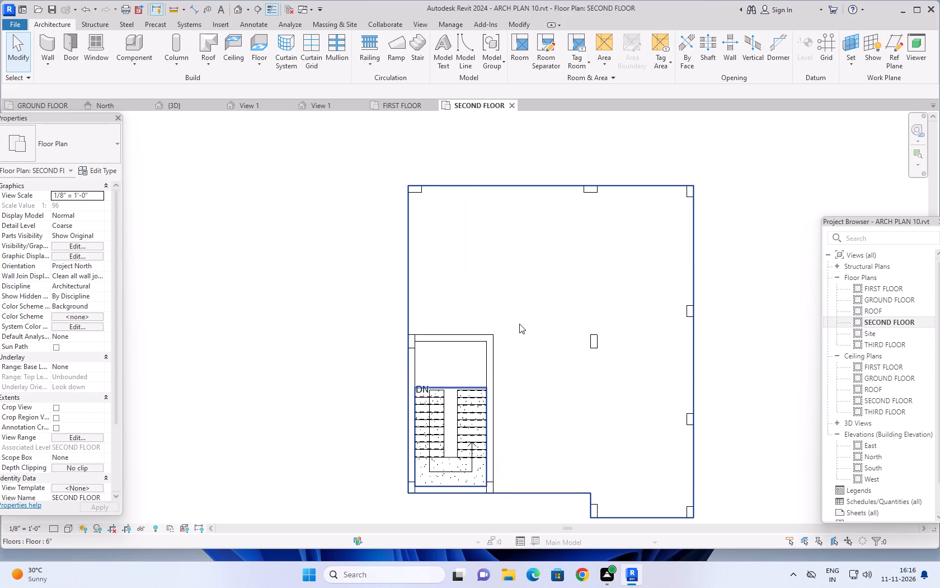
scroll(521, 277, down, 2)
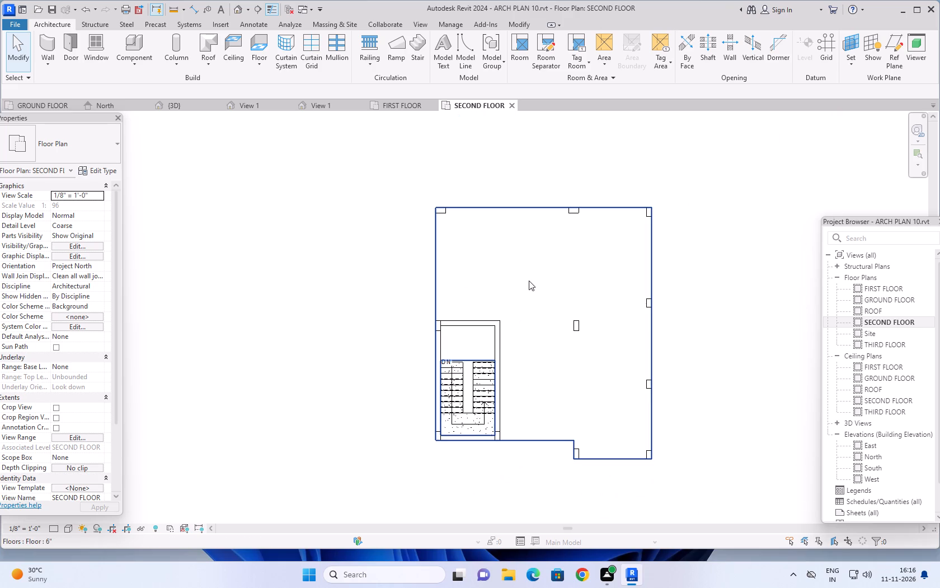
middle_drag(528, 281, 516, 332)
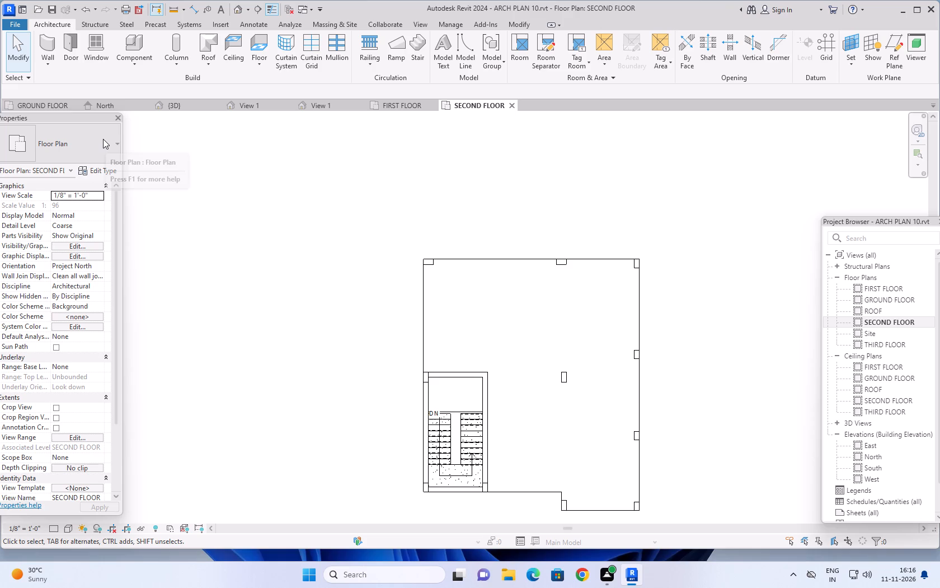
click(467, 378)
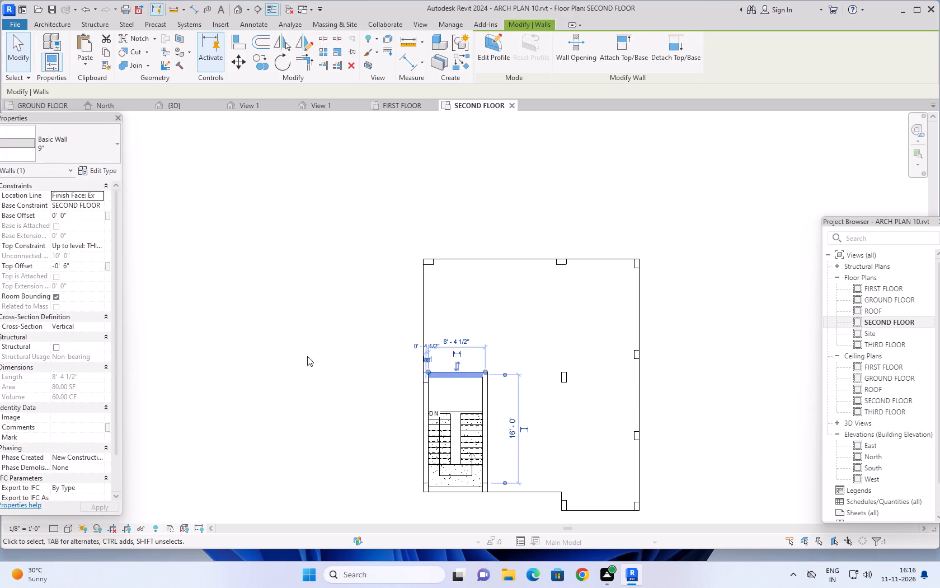
key(Escape)
key(Escape)
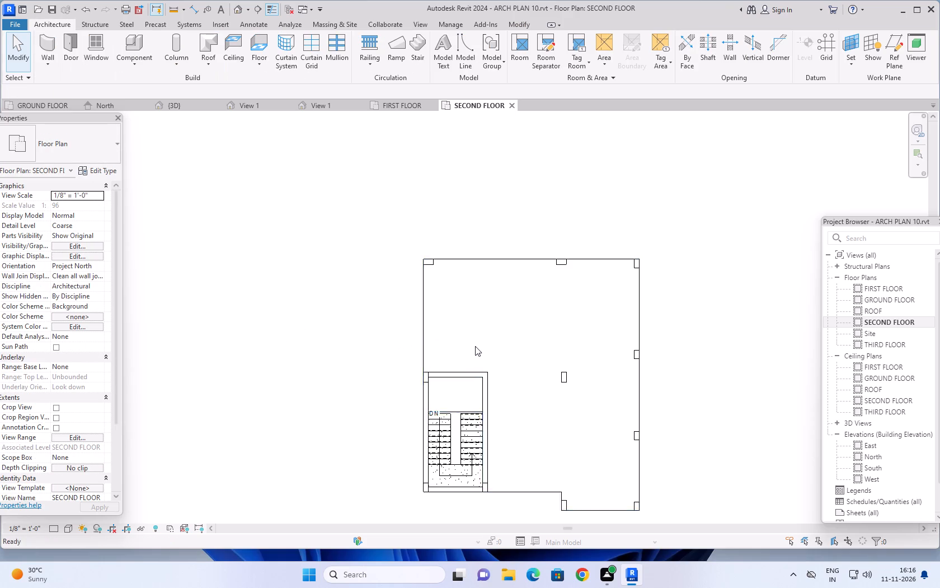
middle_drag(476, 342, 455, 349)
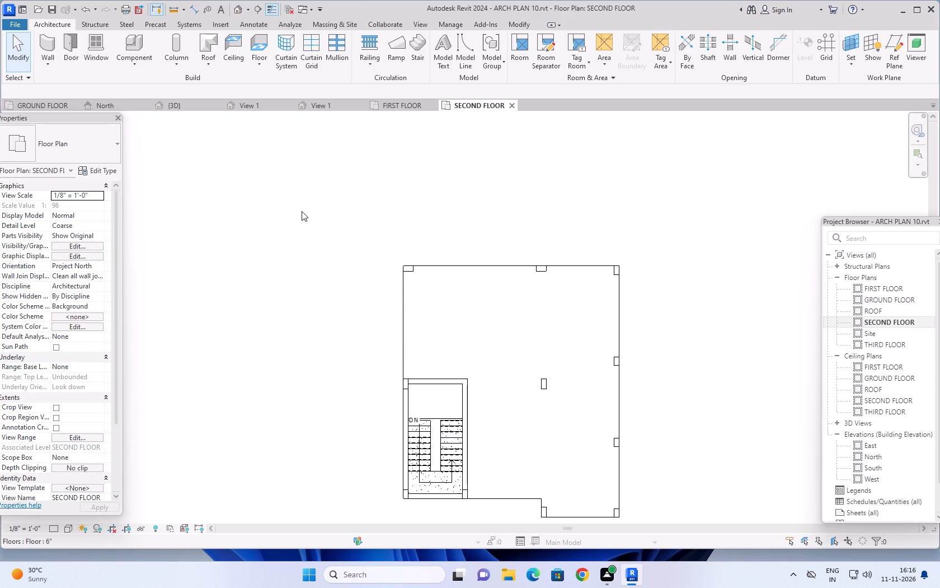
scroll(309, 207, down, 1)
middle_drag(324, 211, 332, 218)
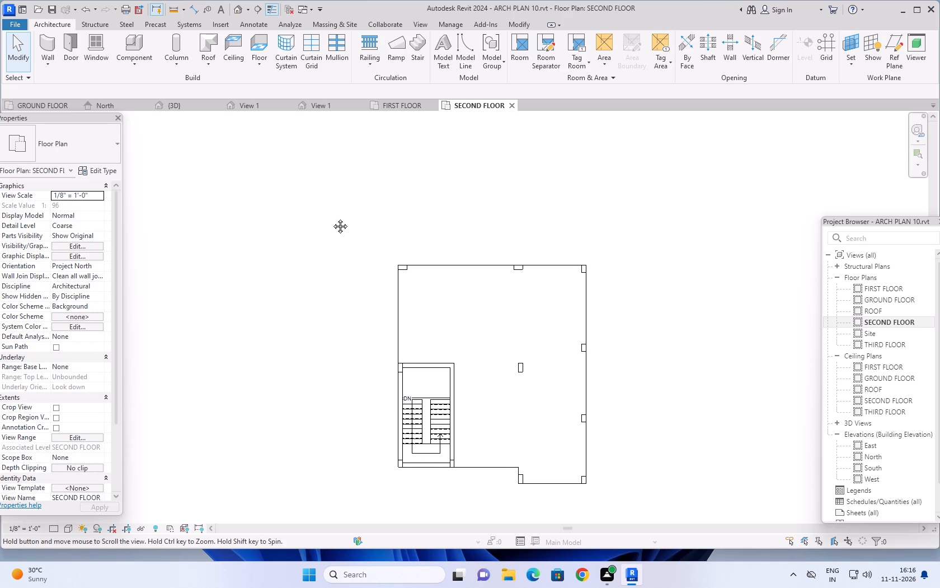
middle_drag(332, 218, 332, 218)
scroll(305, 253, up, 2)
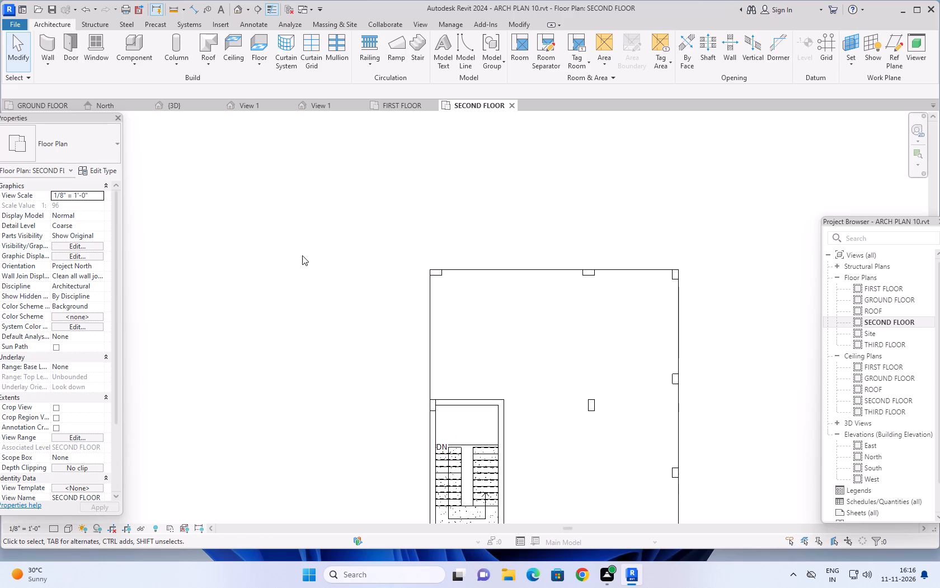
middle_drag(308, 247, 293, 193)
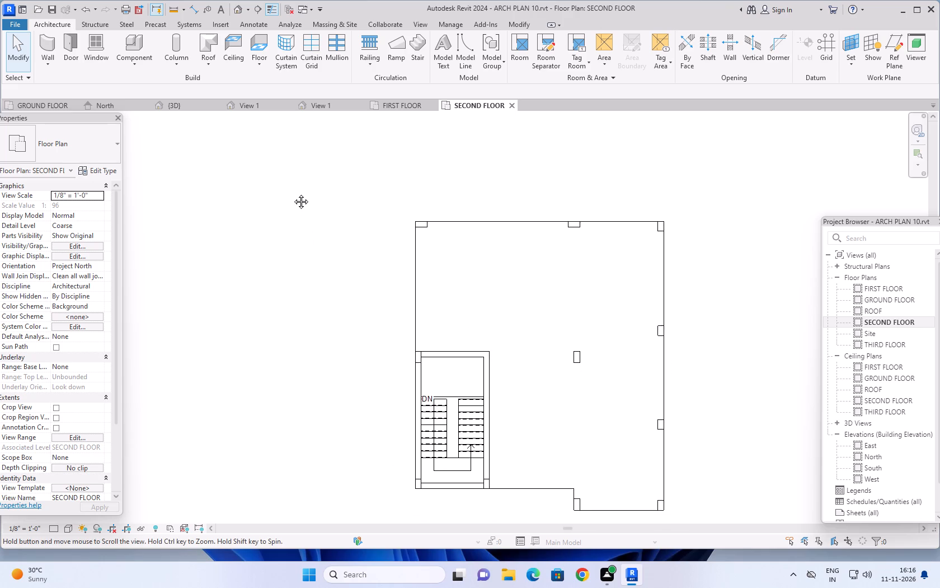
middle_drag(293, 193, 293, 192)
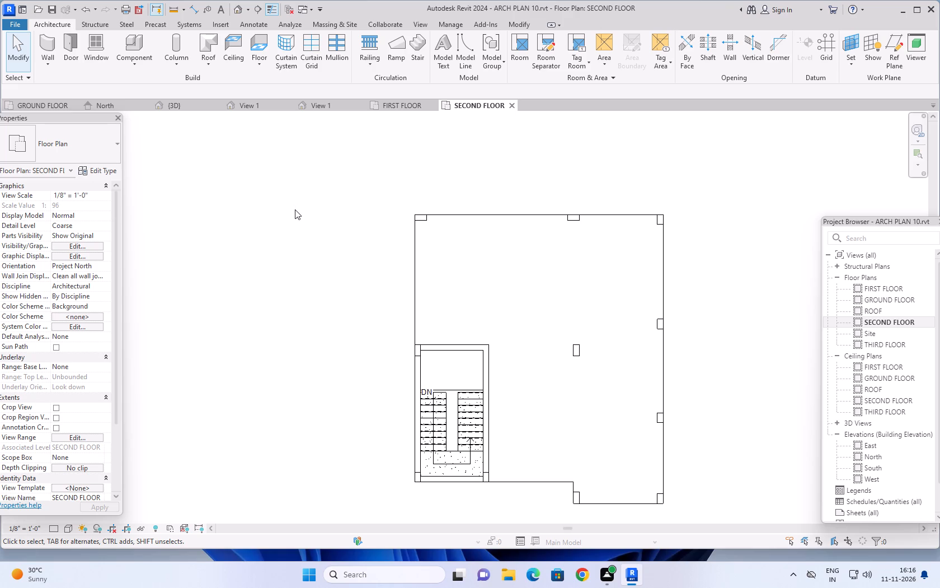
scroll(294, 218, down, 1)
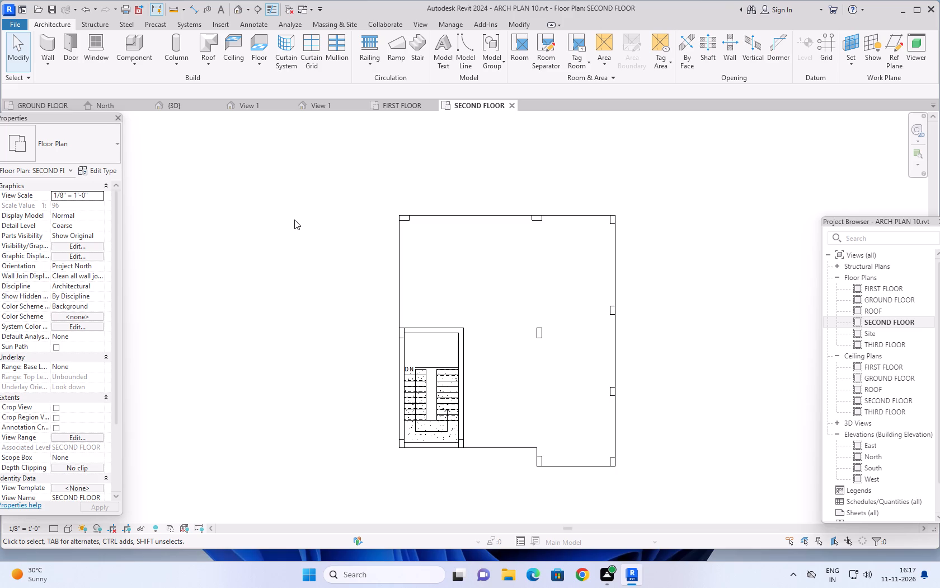
Draw a 6" wall with an unconnected height of 3' 0" along the left slab edge, from the staircase enclosure to the top-left column.
click(44, 45)
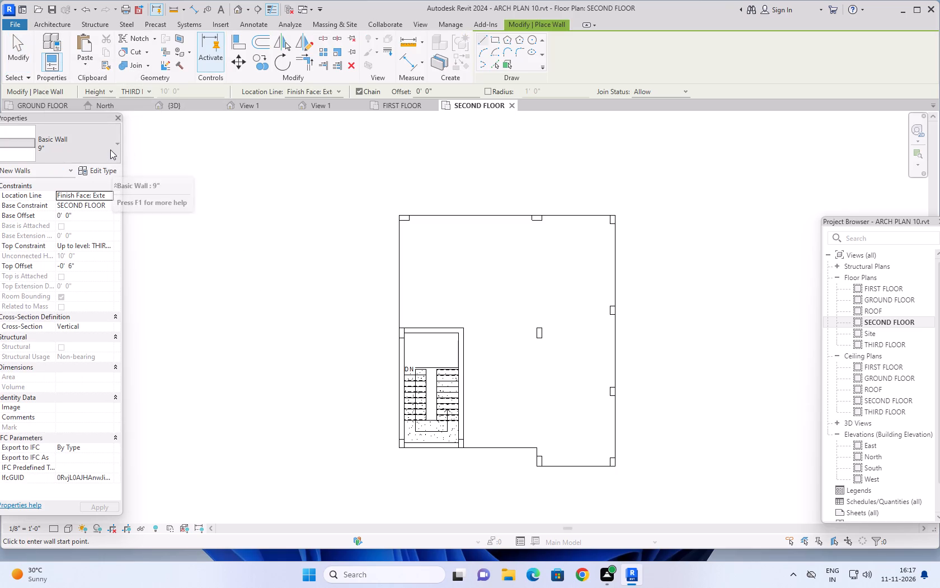
click(111, 149)
scroll(69, 244, up, 4)
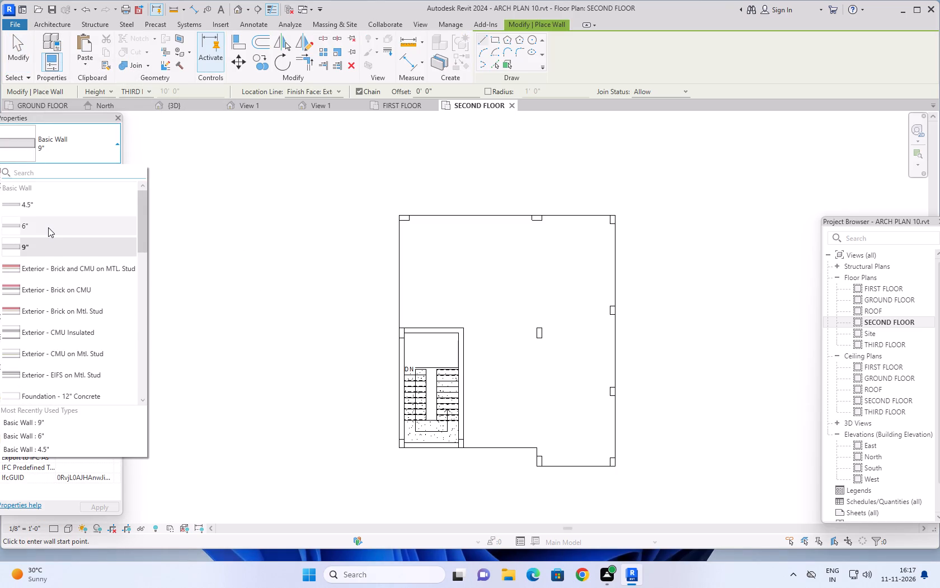
click(48, 227)
scroll(393, 315, up, 2)
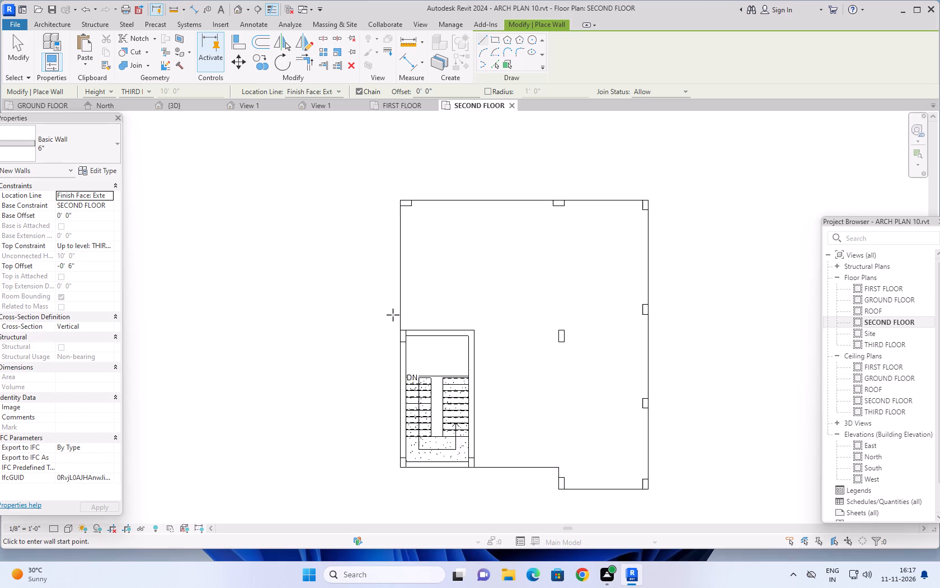
click(108, 240)
click(107, 244)
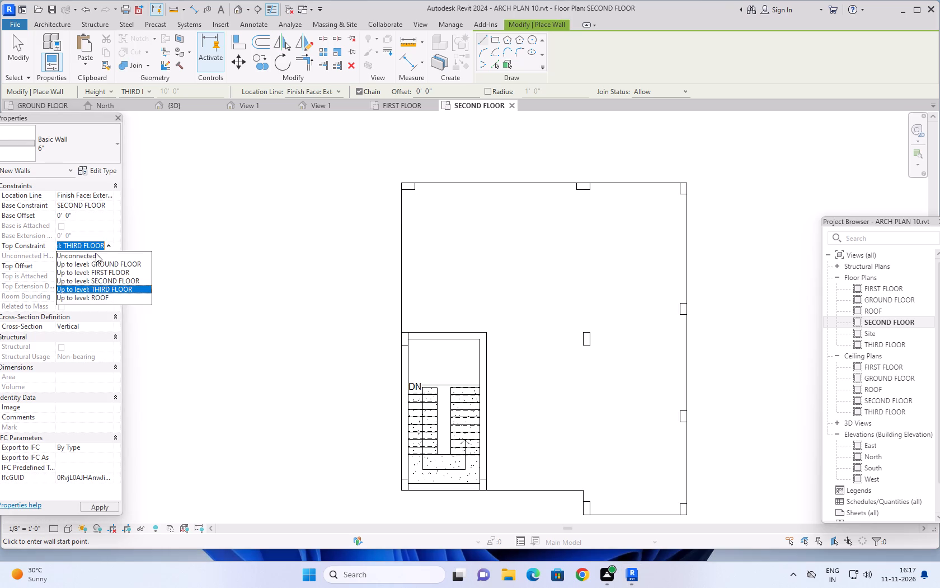
click(96, 253)
click(87, 258)
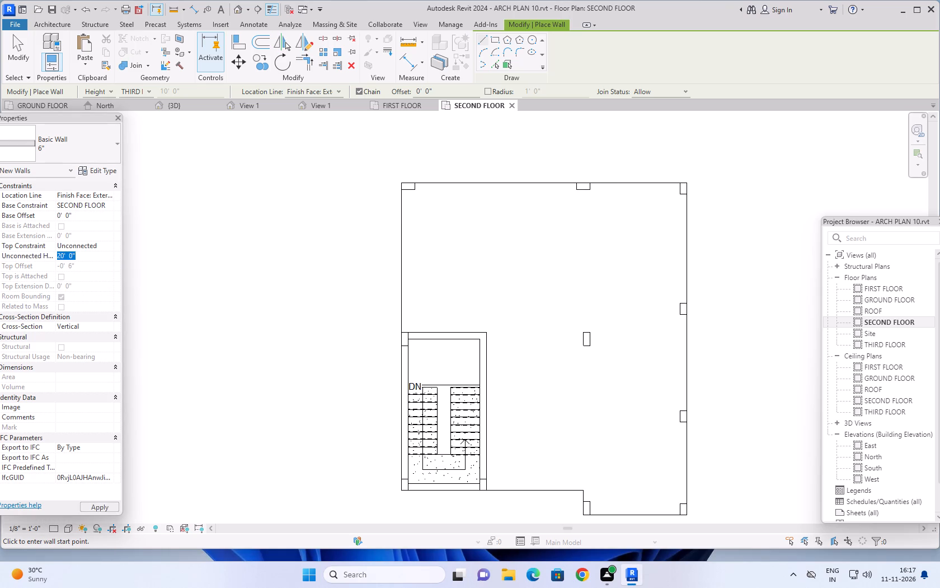
text(3')
key(Return)
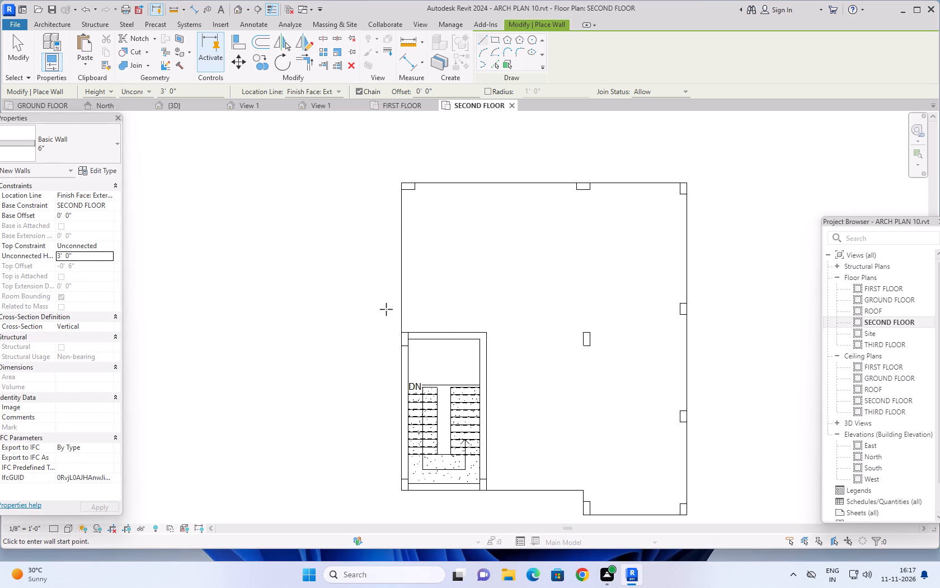
scroll(408, 311, up, 3)
click(396, 344)
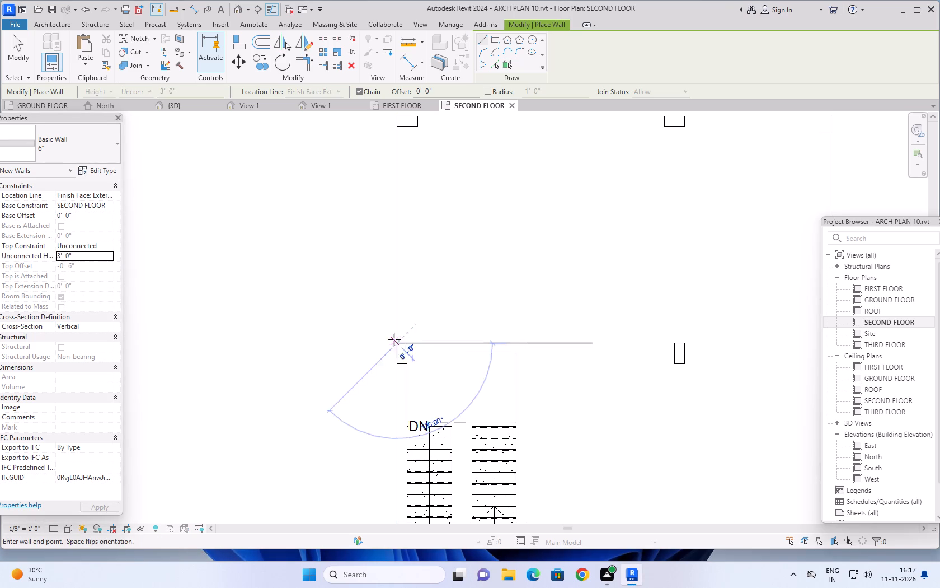
click(394, 126)
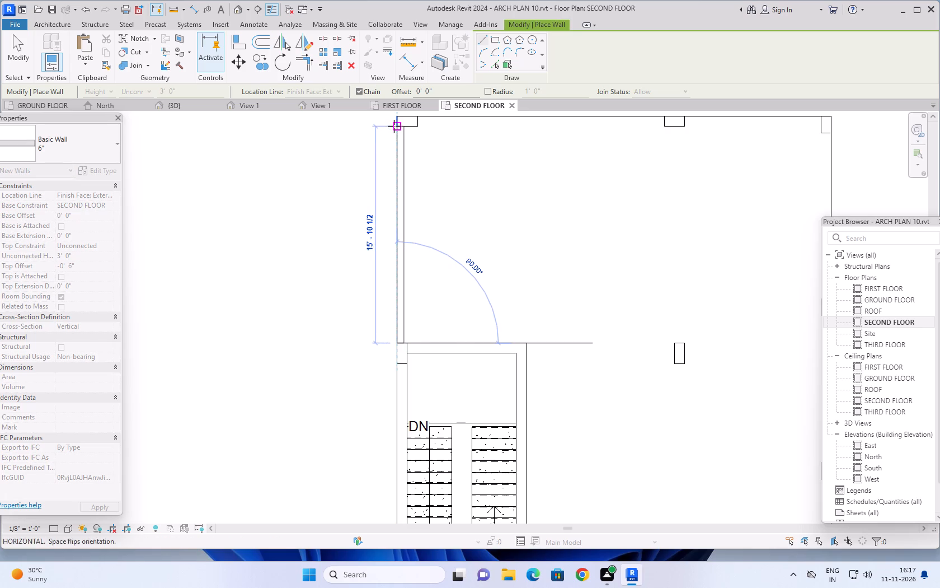
key(Escape)
scroll(486, 218, down, 3)
middle_drag(499, 214, 426, 281)
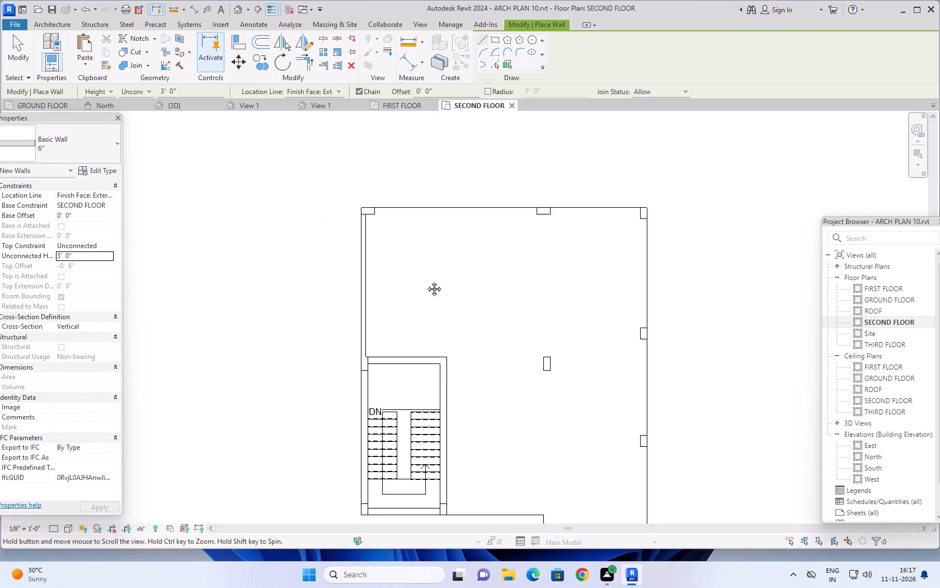
Draw 6" edge walls, 3' 0" high, along the top slab edge: 18' 1" to the middle column, and on to the top-right column.
middle_drag(426, 281, 369, 356)
scroll(335, 291, up, 5)
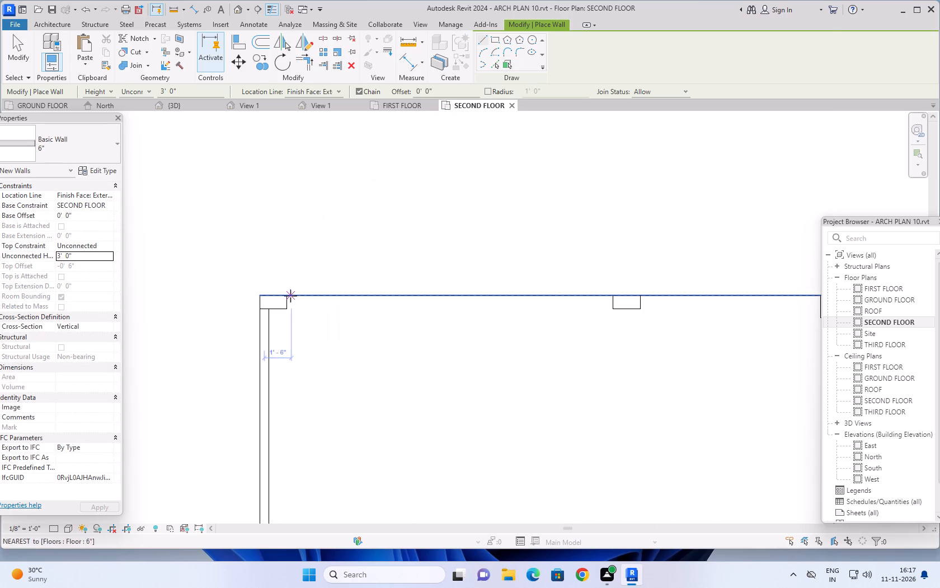
click(286, 296)
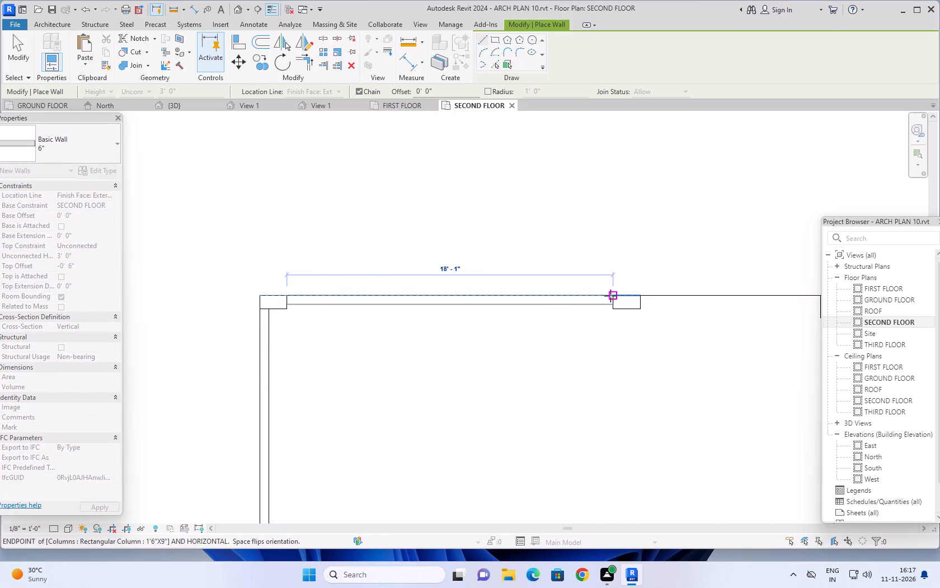
click(612, 296)
scroll(594, 402, down, 4)
middle_drag(605, 405, 474, 409)
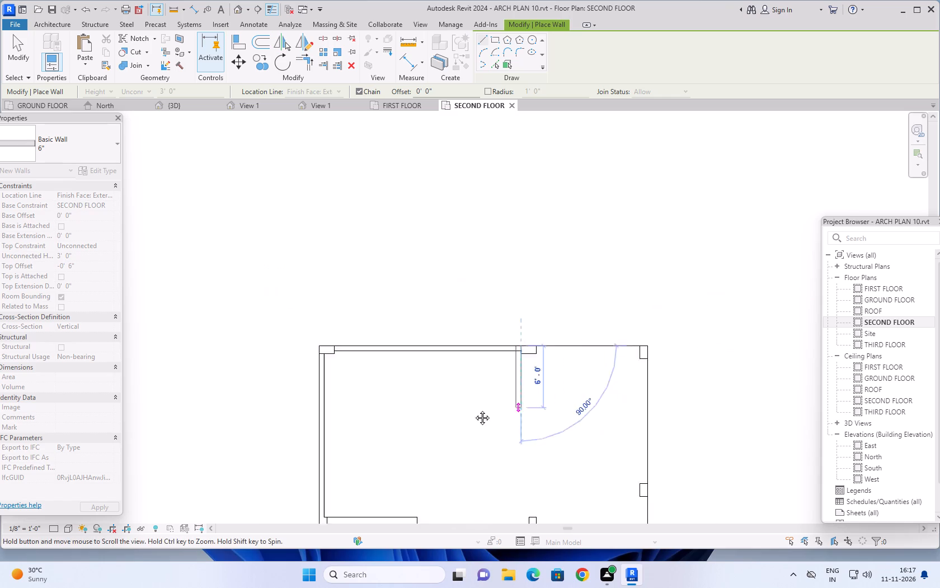
middle_drag(474, 409, 425, 407)
key(Escape)
click(441, 343)
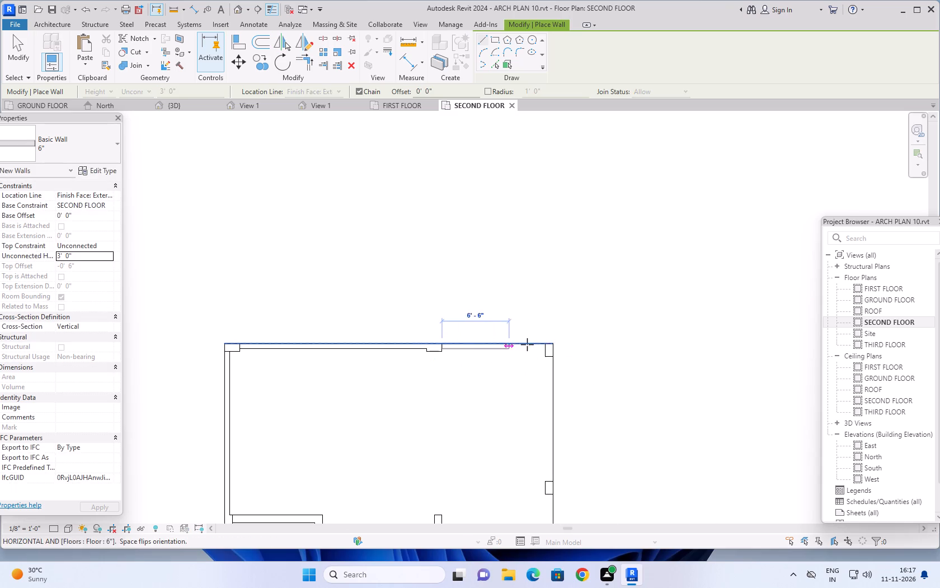
scroll(543, 347, up, 9)
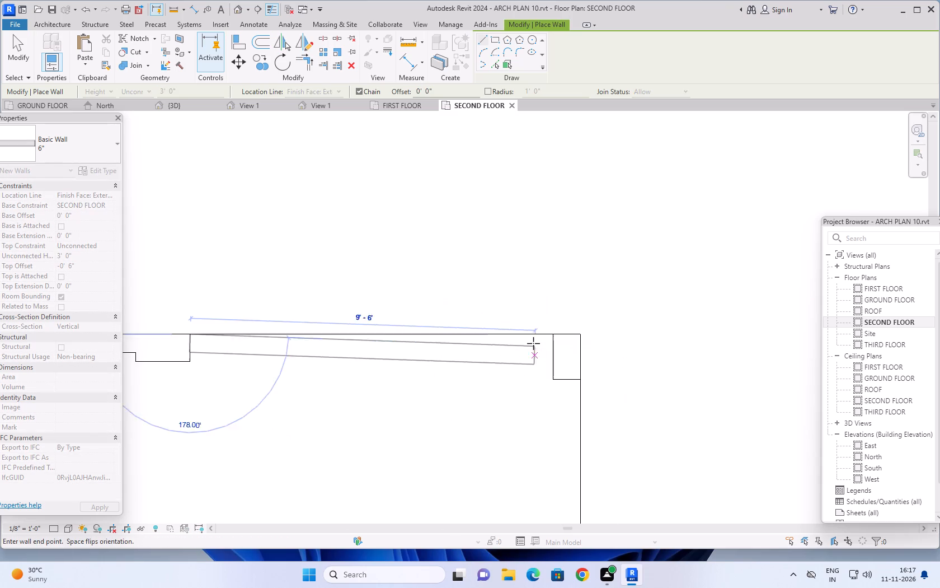
click(552, 335)
key(Escape)
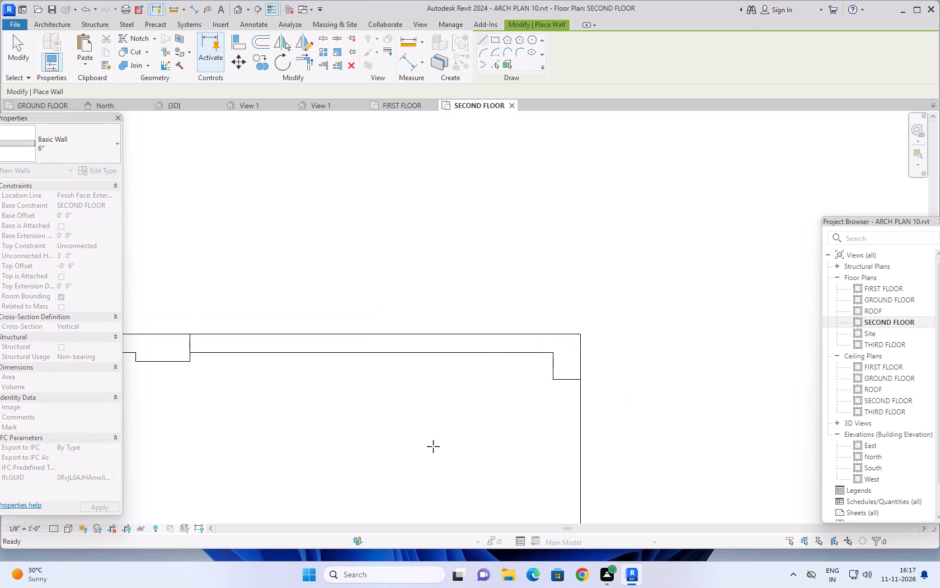
Draw a 12' 1 1/2" long 6" wall down the right slab edge, from the top-right corner column to the column below it.
scroll(433, 446, down, 4)
middle_drag(440, 447, 454, 331)
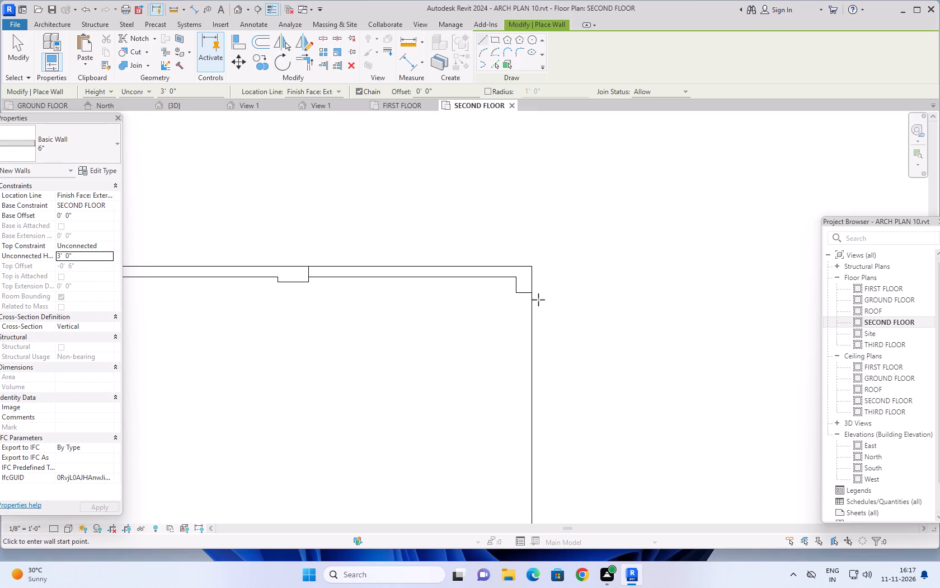
click(532, 295)
scroll(535, 450, down, 5)
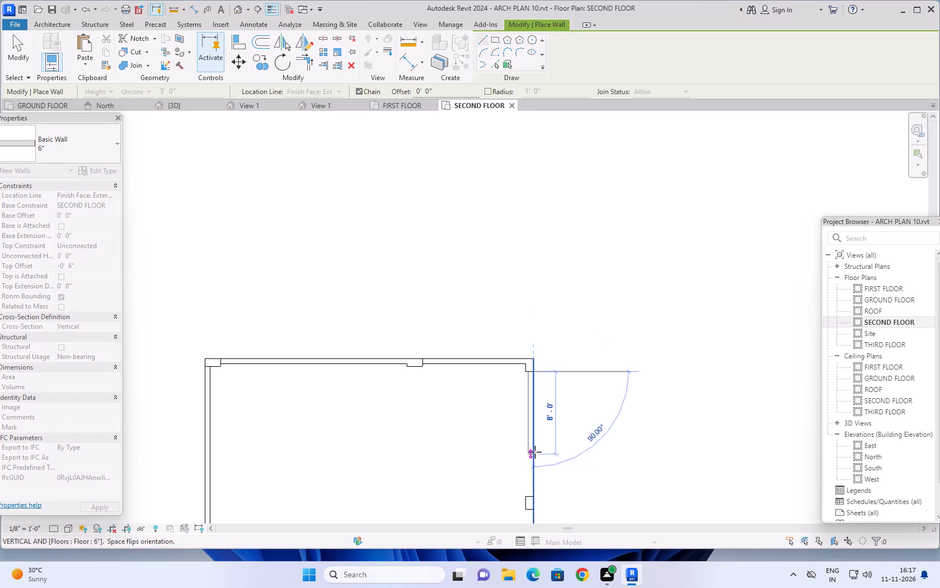
middle_drag(535, 452, 532, 353)
scroll(521, 376, up, 9)
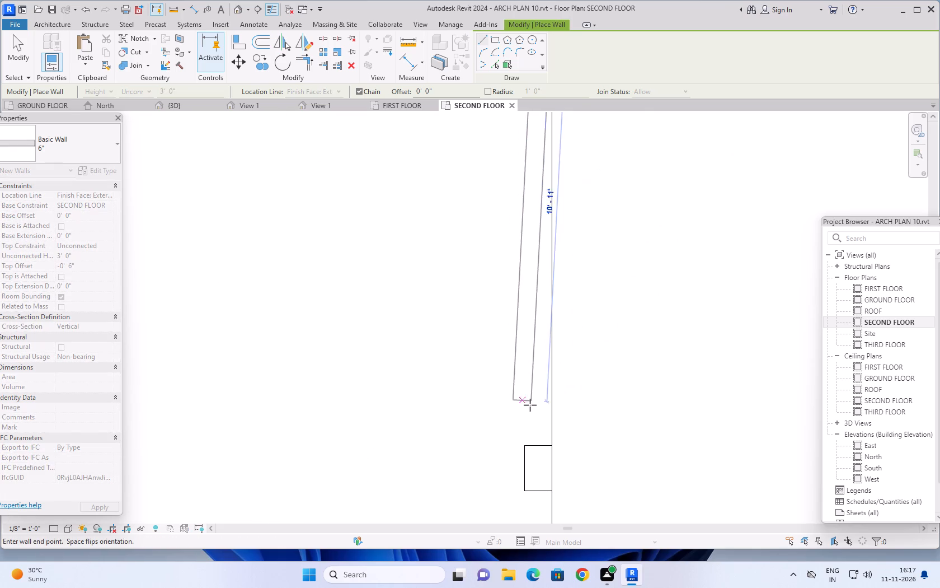
click(551, 444)
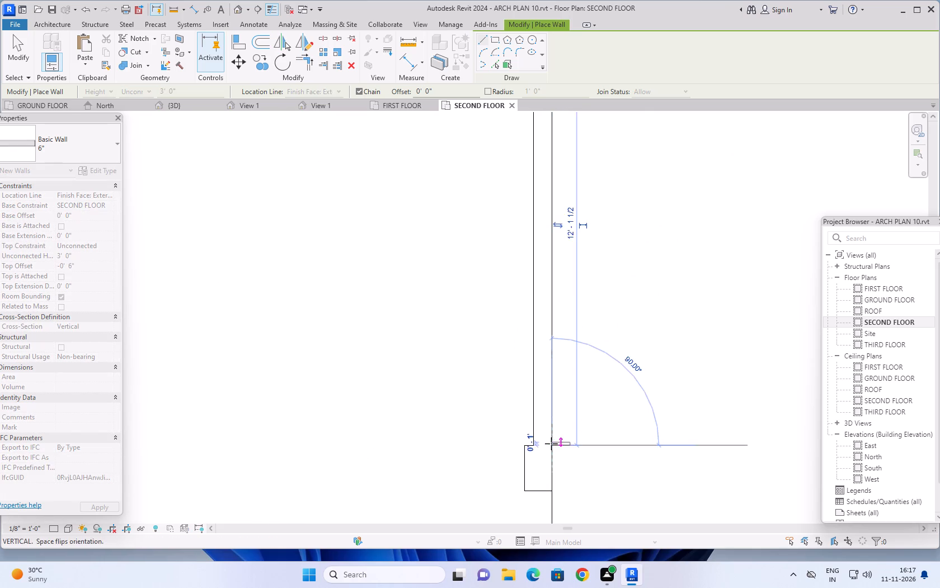
scroll(610, 409, down, 8)
key(Escape)
Continue the right-edge 6" wall between the two intermediate columns on that slab edge.
middle_drag(612, 409, 597, 277)
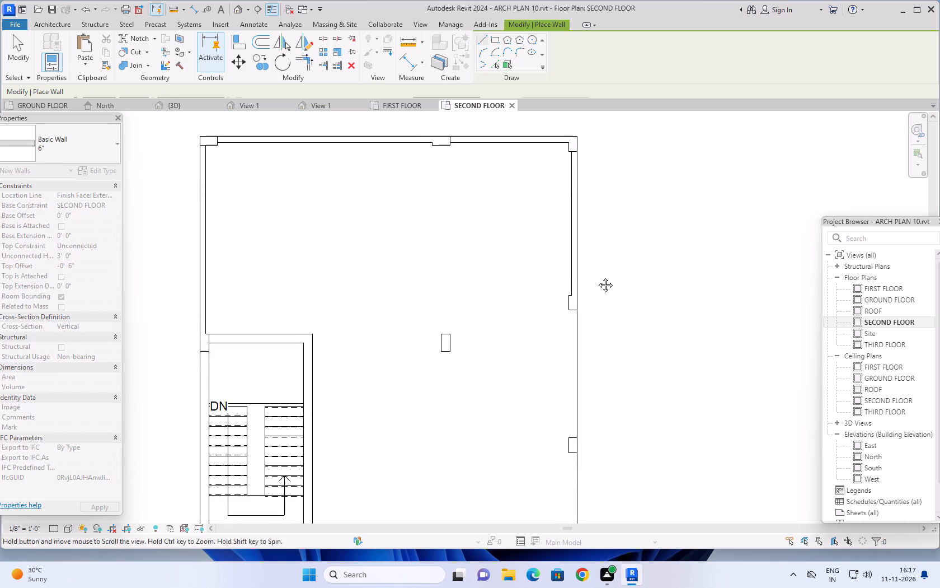
middle_drag(597, 277, 597, 276)
scroll(575, 305, up, 7)
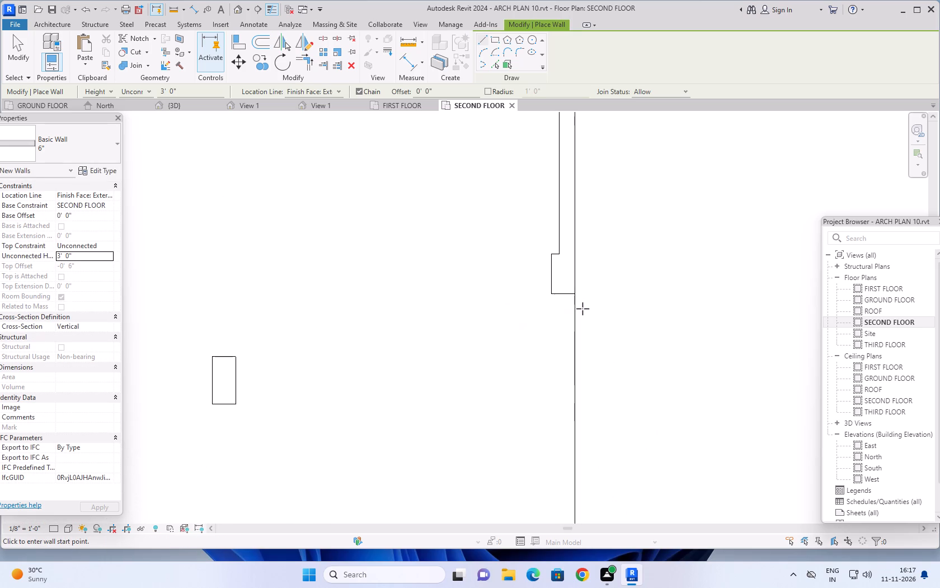
click(575, 294)
scroll(585, 437, down, 3)
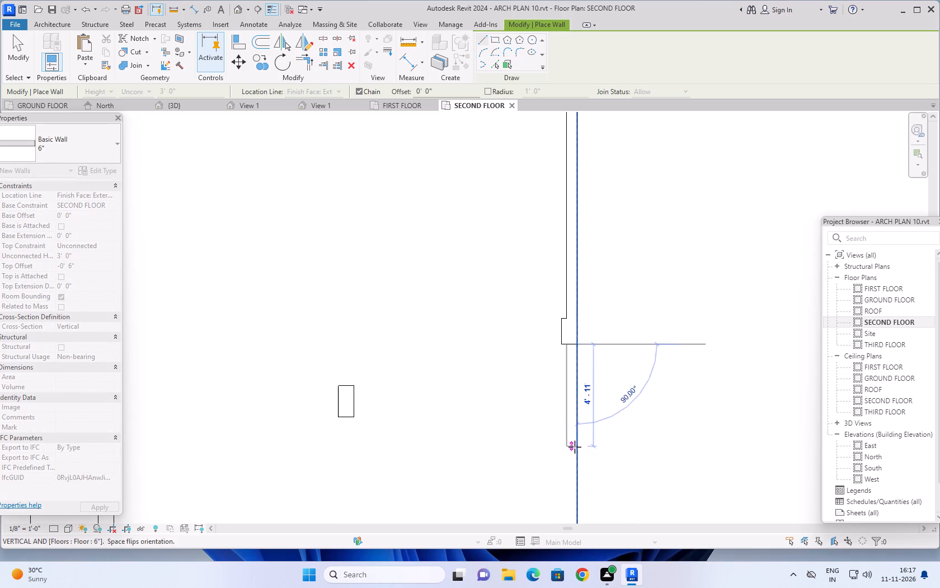
middle_drag(570, 431, 570, 298)
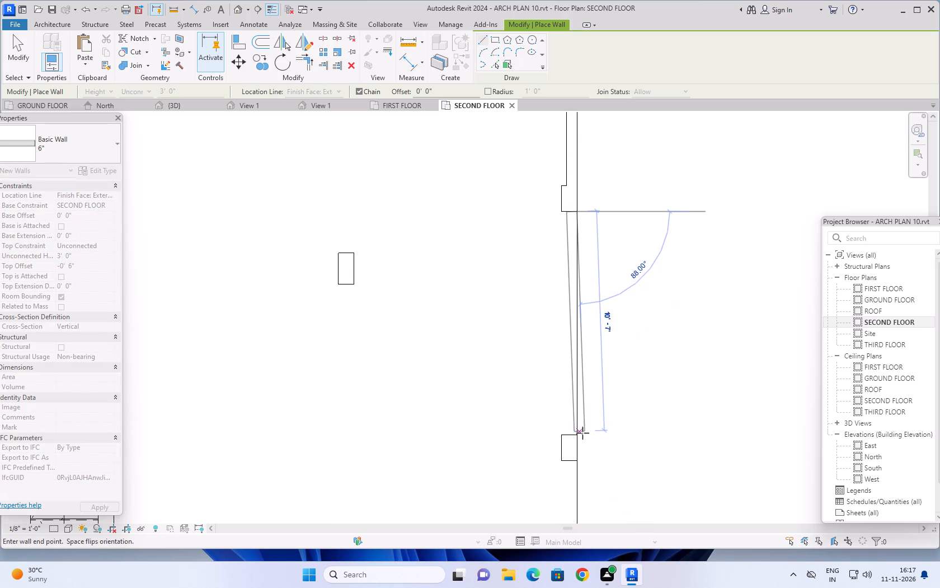
click(580, 435)
scroll(621, 422, down, 6)
middle_drag(622, 426, 584, 285)
key(Escape)
Finish the right-edge 6" wall down to the lower-right corner column and add a 10' 0" wall along the bottom edge between its columns.
scroll(568, 310, up, 5)
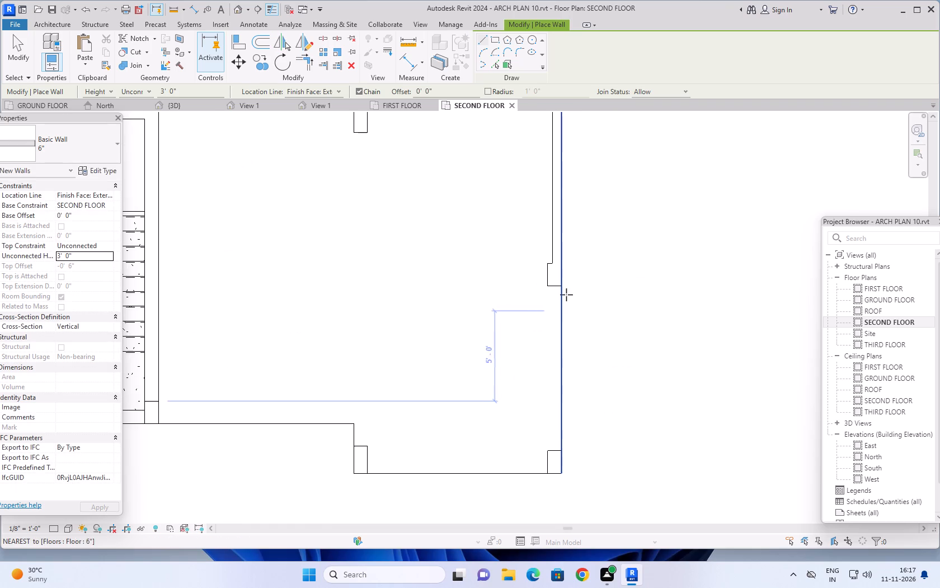
click(561, 286)
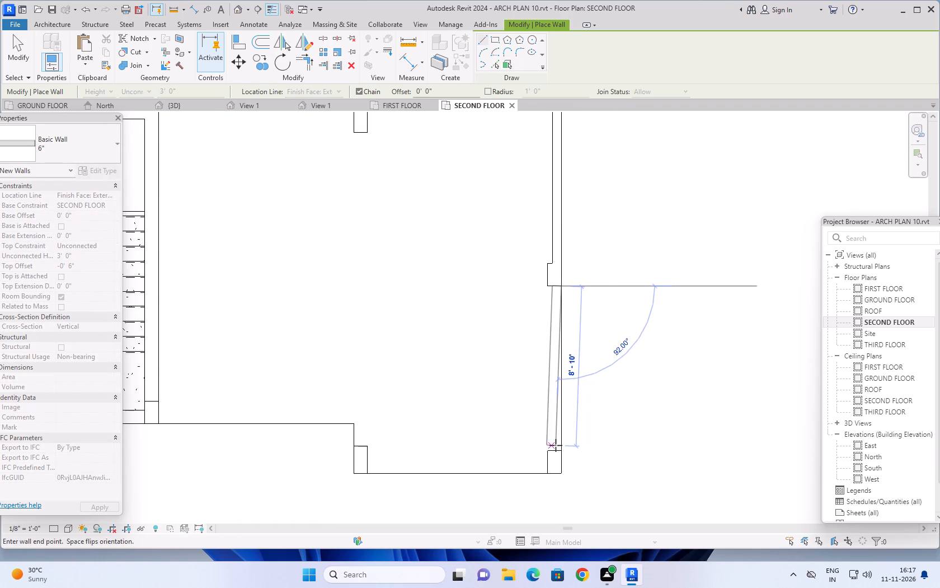
click(562, 451)
key(Escape)
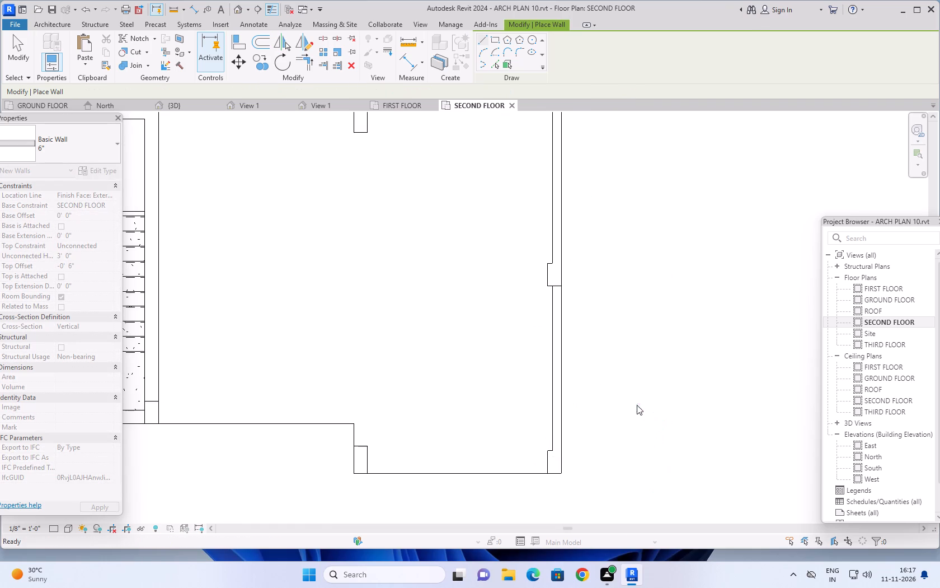
click(546, 471)
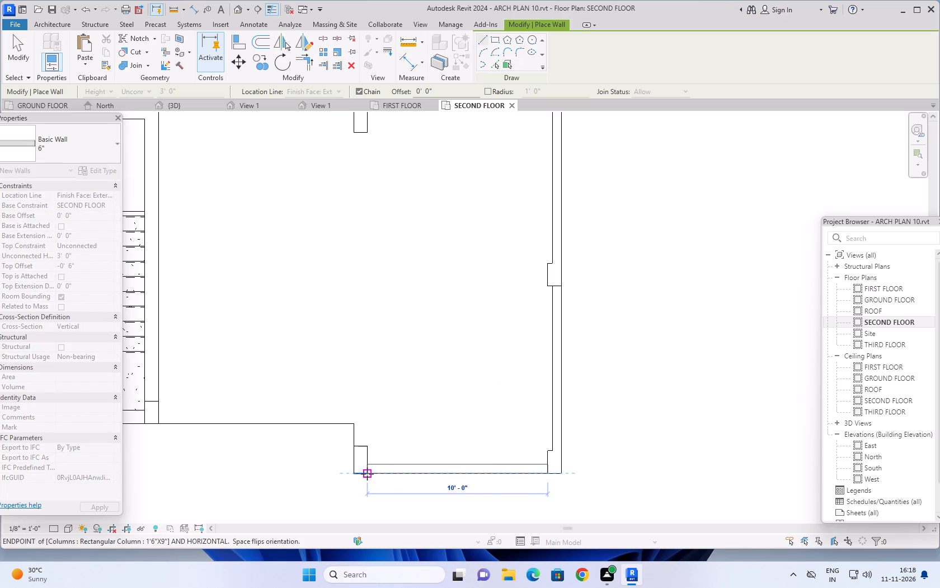
click(367, 474)
key(Escape)
Examine the SECOND FLOOR plan for slab edges that still lack an edge wall.
scroll(610, 405, down, 6)
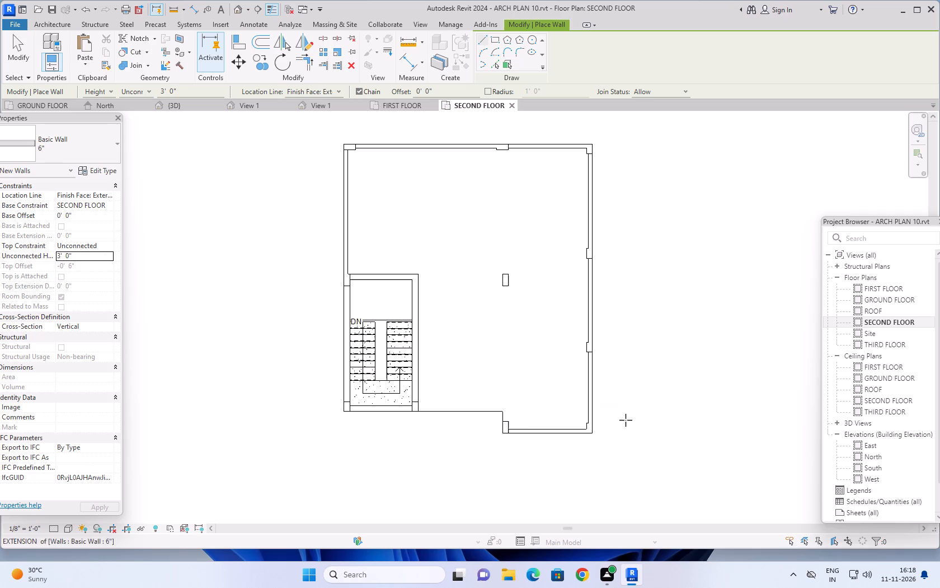
scroll(654, 390, down, 1)
middle_drag(669, 382, 698, 382)
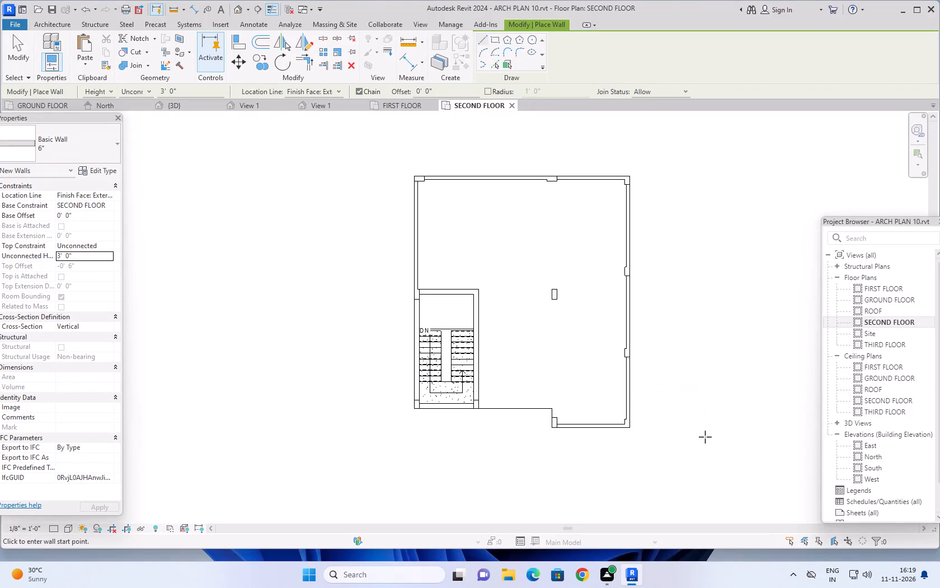
scroll(491, 322, up, 3)
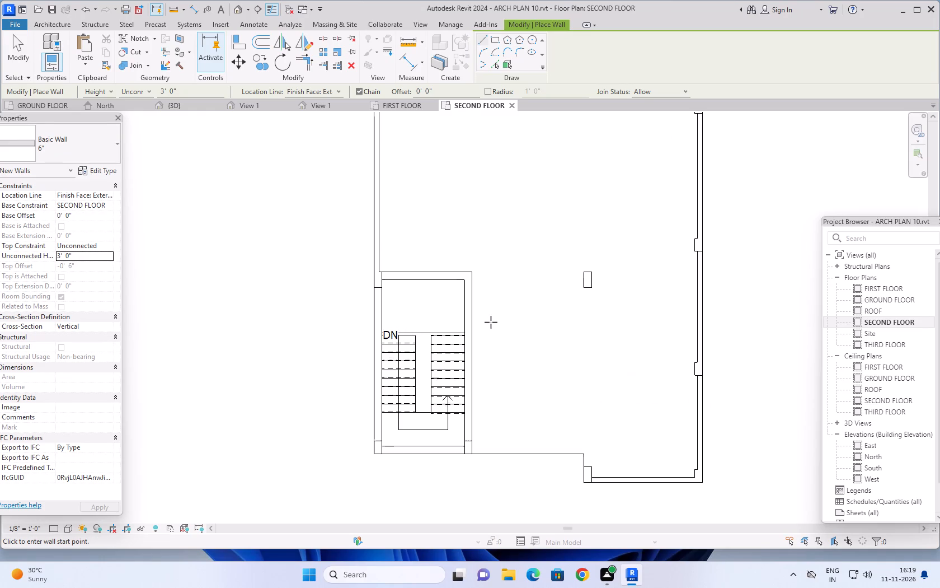
scroll(519, 293, up, 3)
scroll(520, 292, down, 6)
middle_drag(568, 325, 561, 341)
Draw a 6" wall along the front slab edge from the staircase's lower-right column, flipped inward, and return it down to the projecting bay's column.
scroll(501, 407, up, 1)
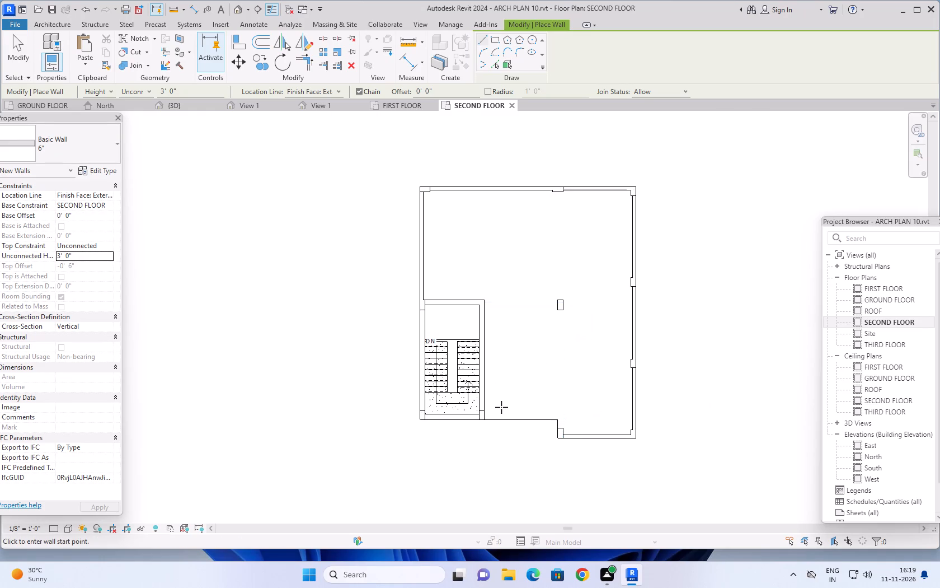
scroll(501, 407, up, 4)
middle_drag(510, 398, 497, 329)
scroll(487, 348, up, 5)
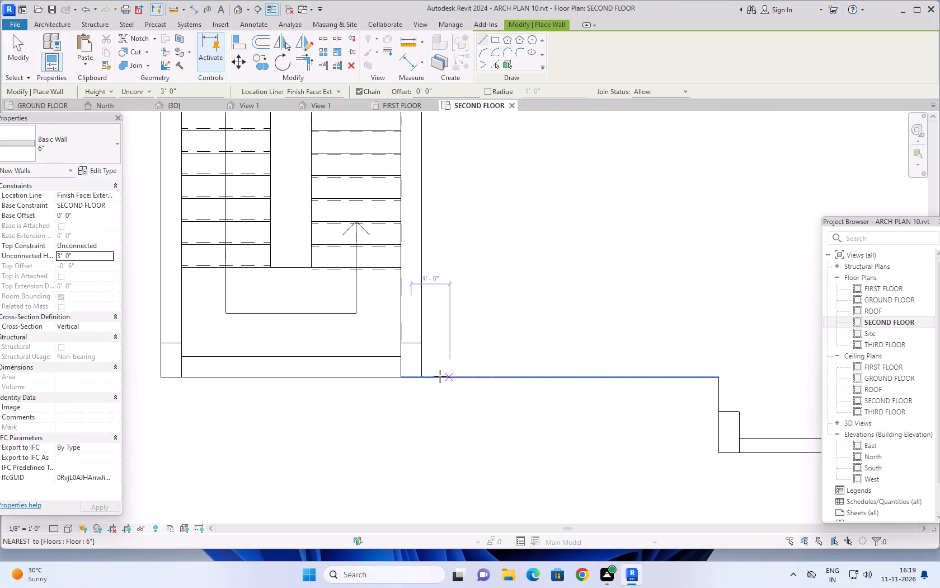
click(421, 377)
key(space)
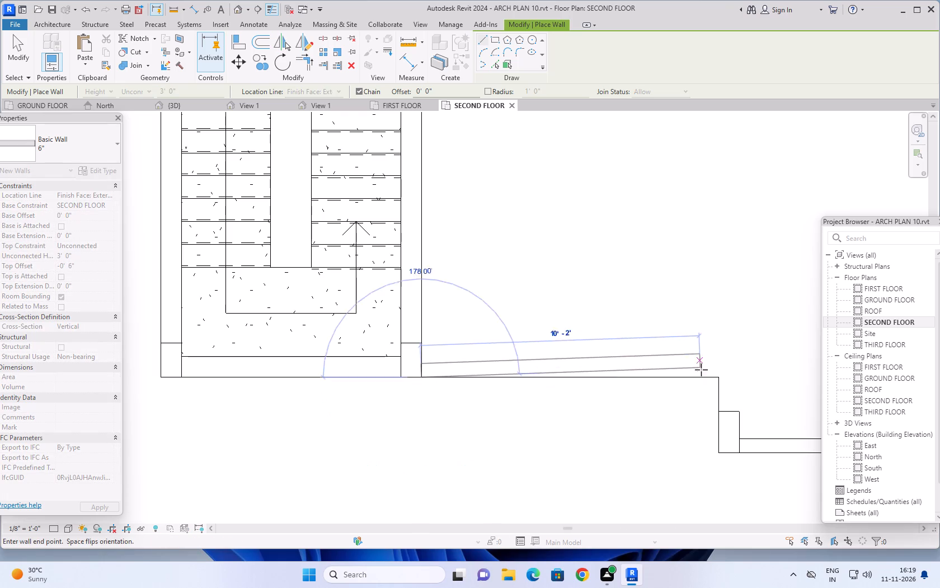
click(717, 376)
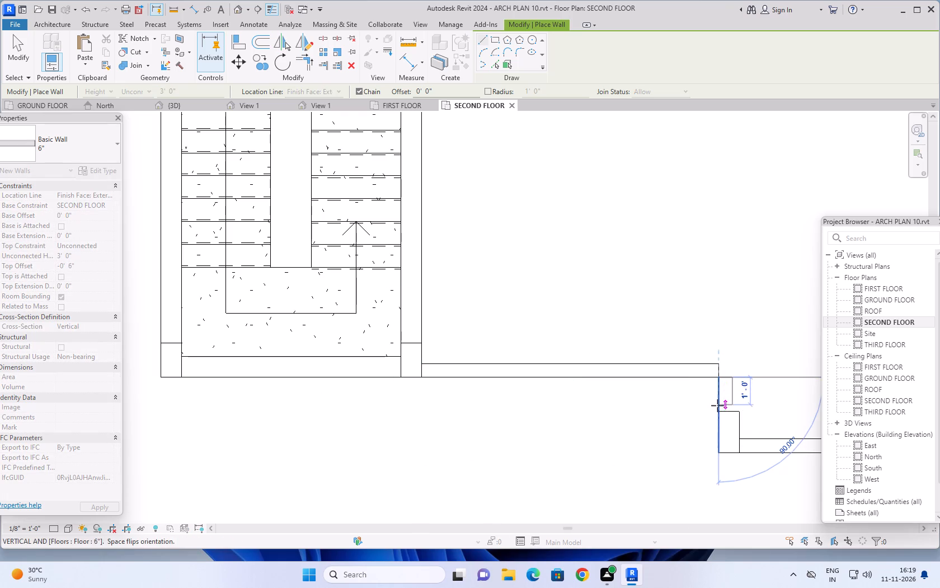
click(716, 413)
key(Escape)
End wall placement and review the edge walls around the whole SECOND FLOOR plan.
scroll(599, 424, down, 6)
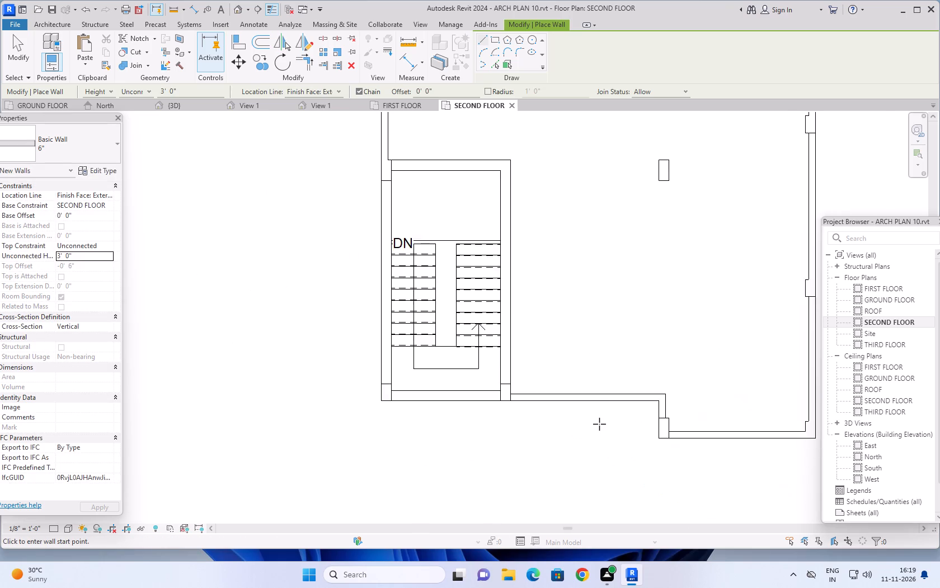
scroll(599, 424, down, 8)
scroll(722, 360, down, 1)
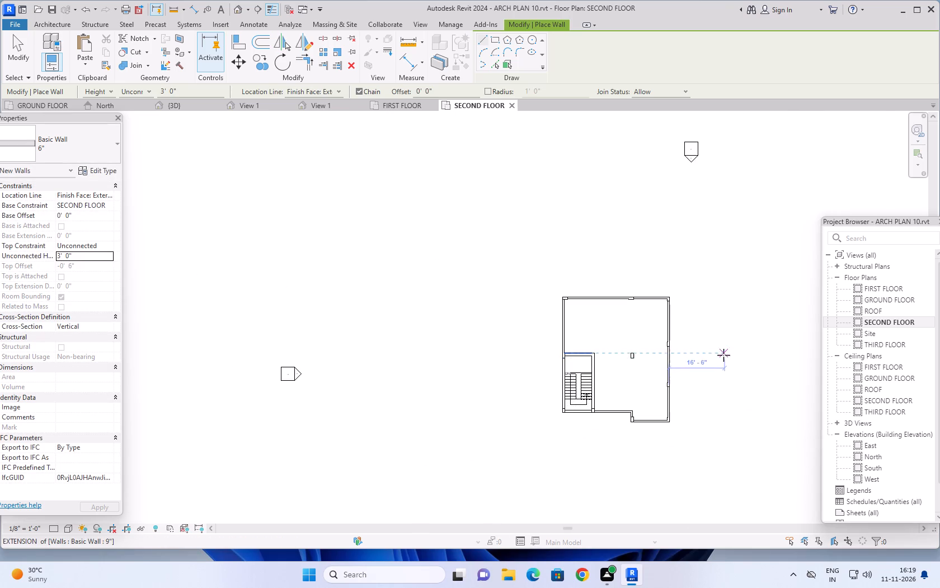
middle_drag(713, 355, 651, 363)
key(Escape)
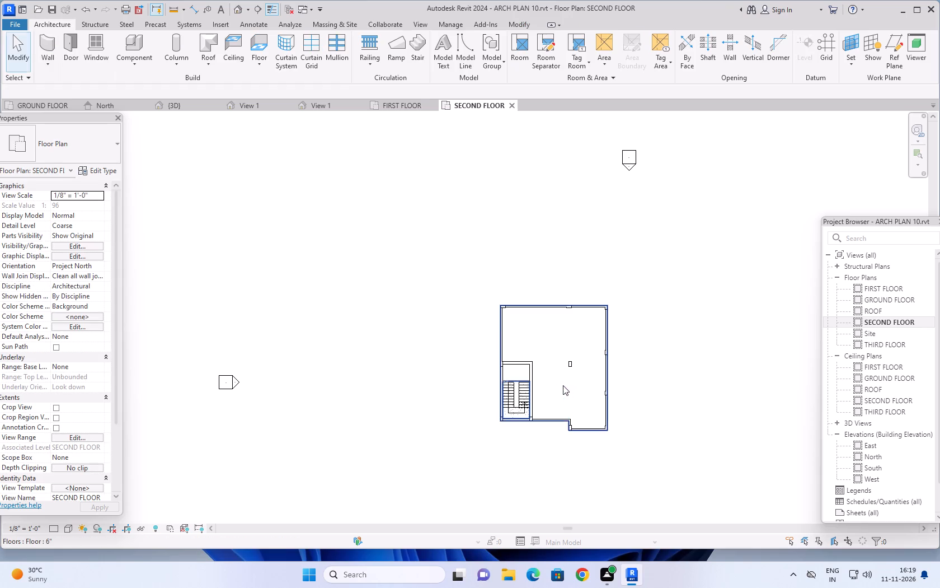
scroll(548, 381, up, 6)
middle_drag(557, 373, 529, 344)
scroll(530, 353, up, 2)
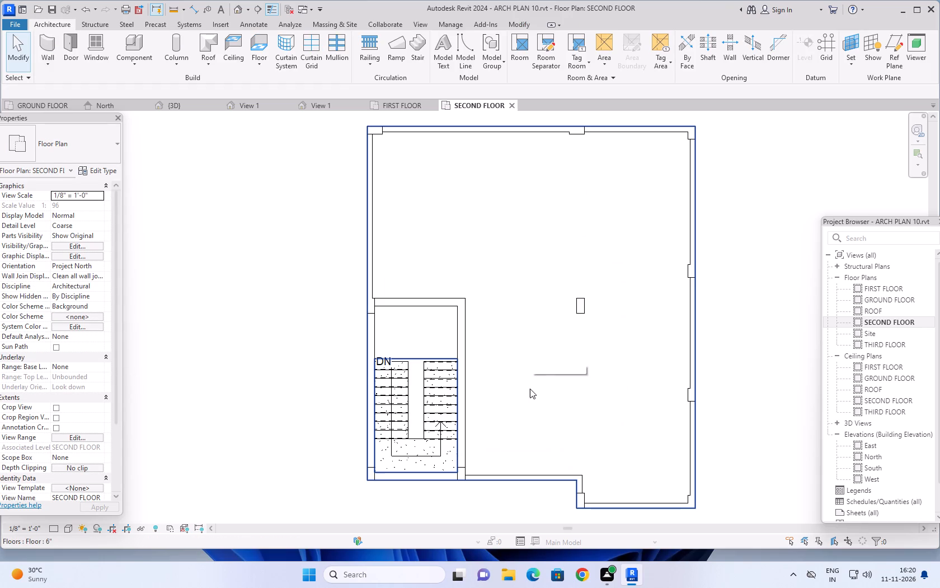
key(Escape)
key(Escape)
middle_drag(528, 398, 538, 359)
scroll(538, 359, down, 2)
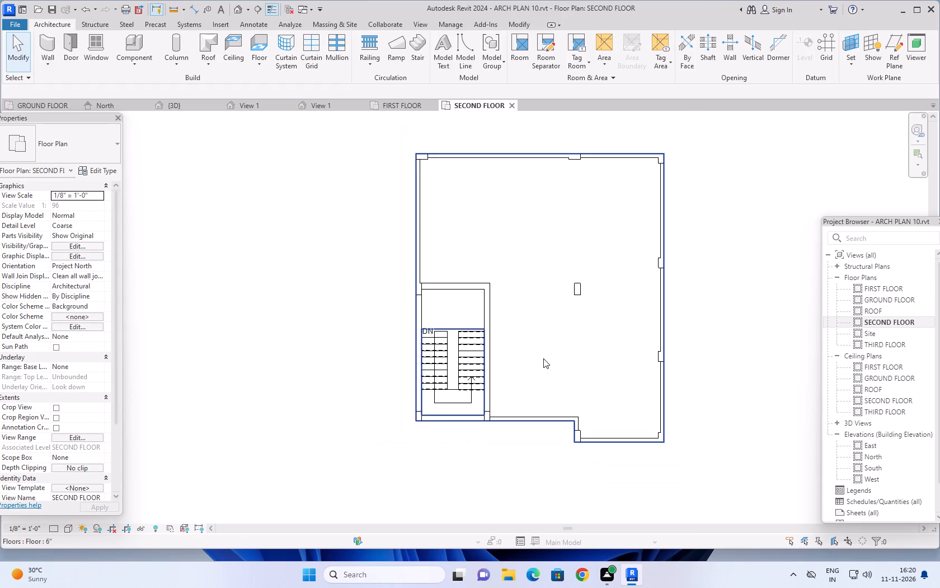
scroll(547, 358, down, 2)
middle_drag(678, 351, 677, 385)
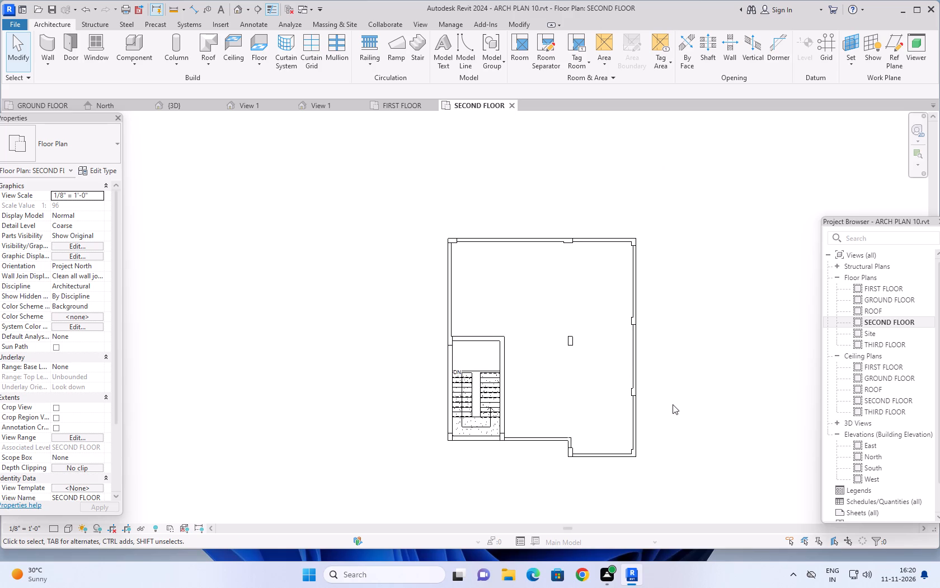
scroll(675, 110, down, 1)
middle_drag(701, 295, 683, 244)
scroll(686, 250, down, 1)
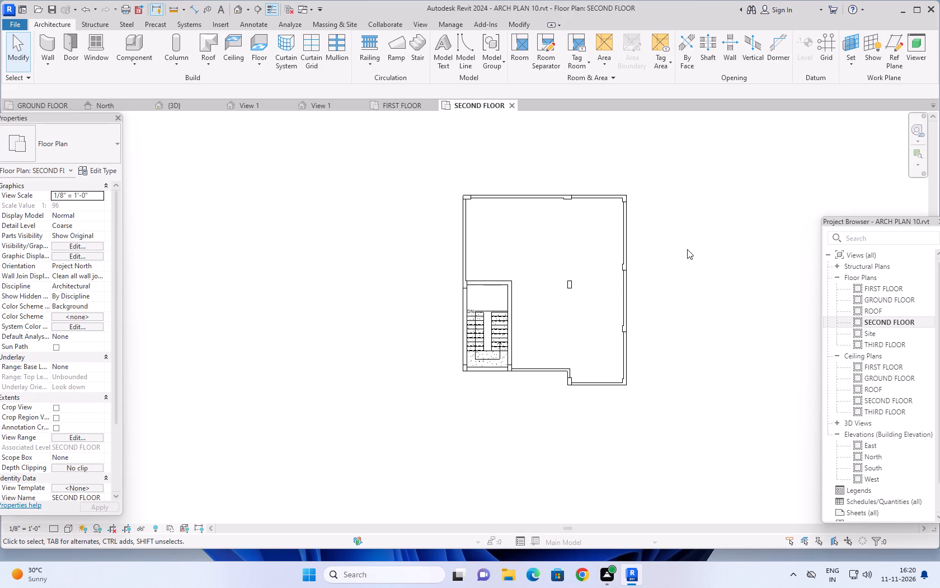
key(Escape)
key(Escape)
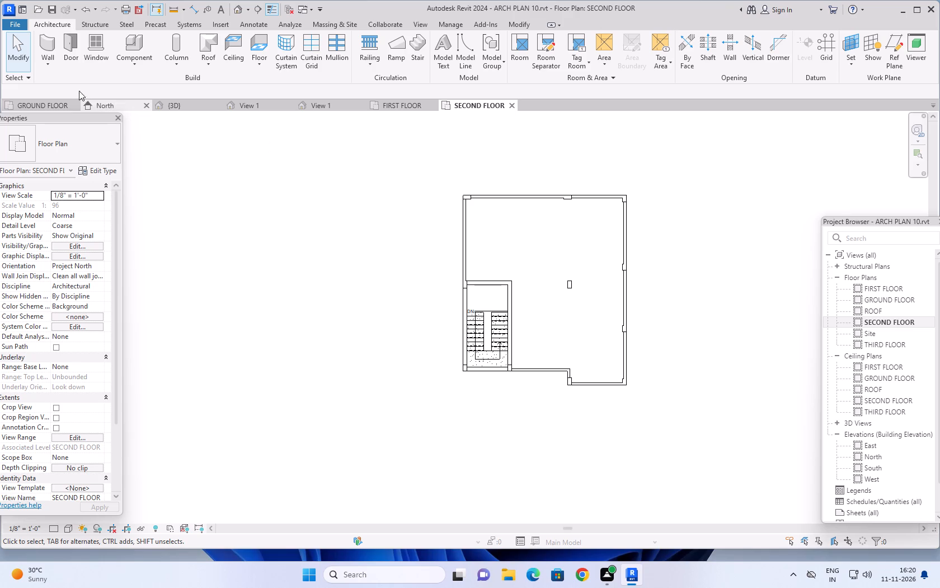
Consult the reference layouts in the GROUND FLOOR plan and return to the SECOND FLOOR plan.
click(57, 105)
scroll(517, 254, down, 4)
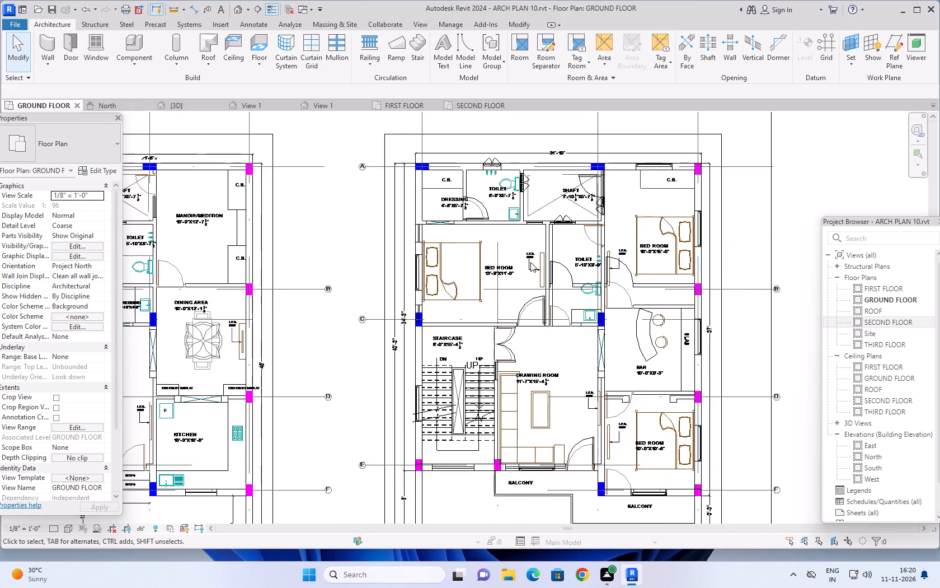
scroll(530, 262, down, 1)
middle_drag(734, 244, 732, 256)
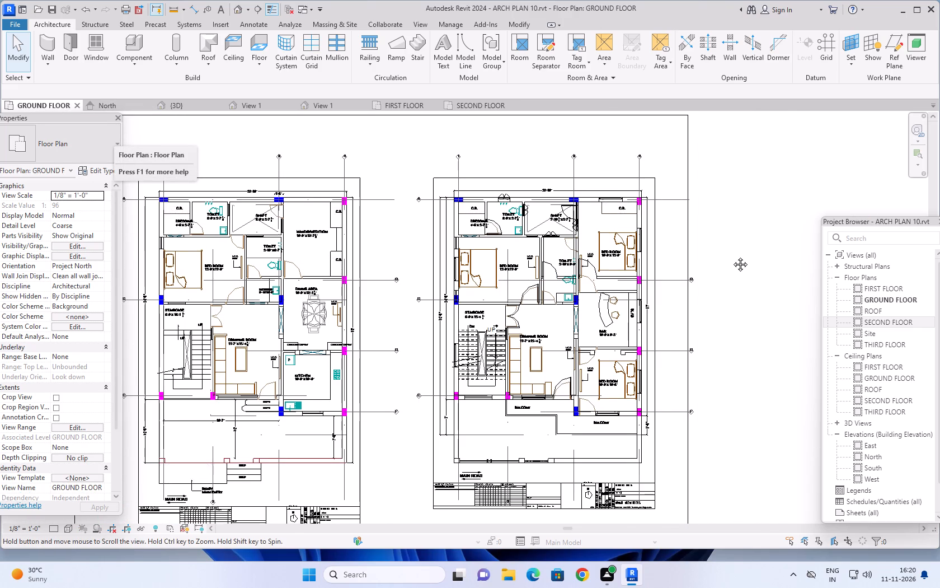
middle_drag(732, 256, 732, 256)
click(474, 104)
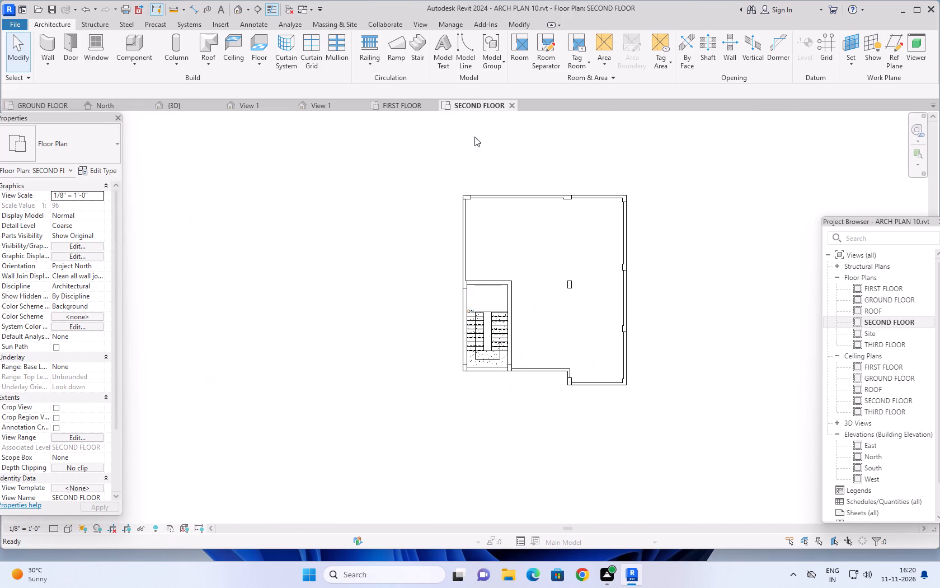
Start a 6" architectural floor from the SECOND FLOOR plan with its level set to THIRD FLOOR.
scroll(435, 296, up, 2)
middle_drag(422, 286, 393, 245)
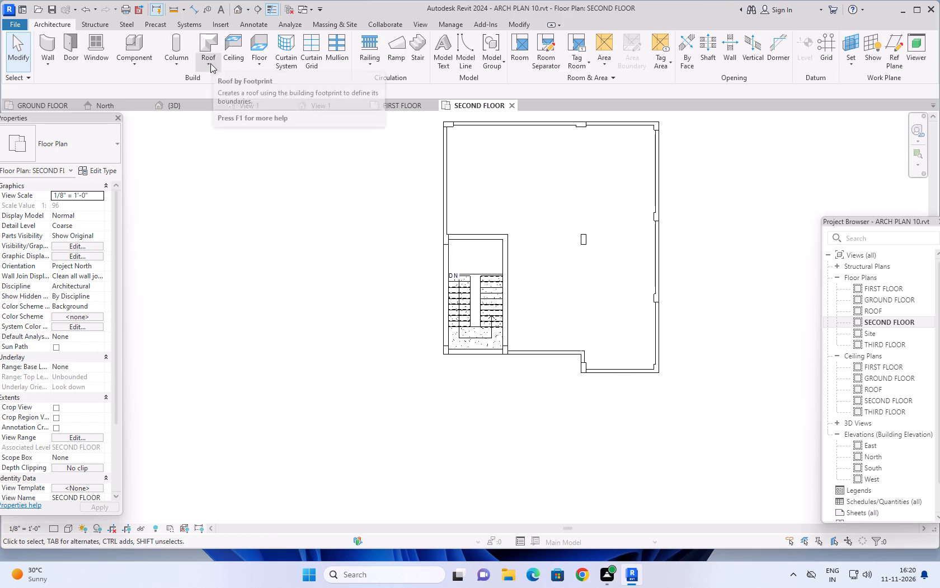
click(259, 62)
click(267, 80)
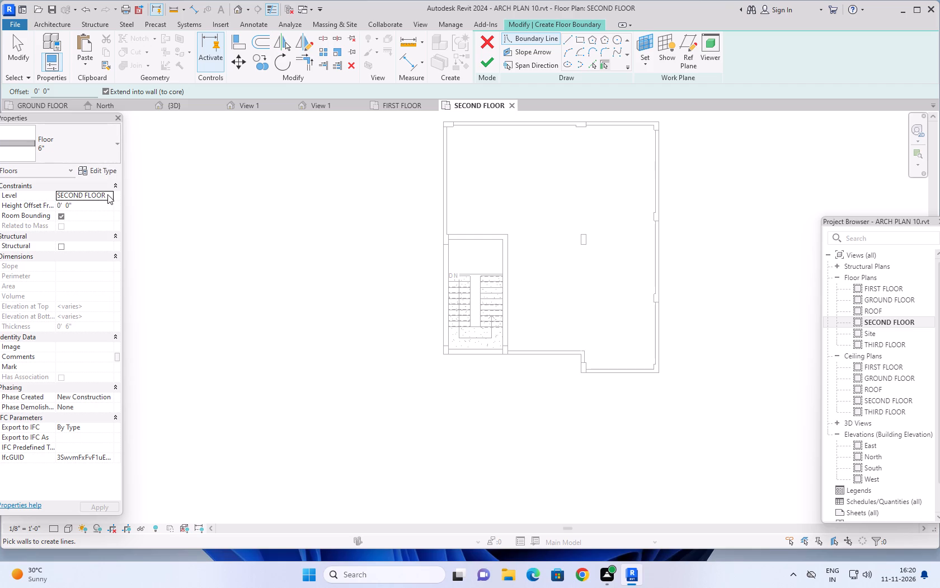
click(107, 194)
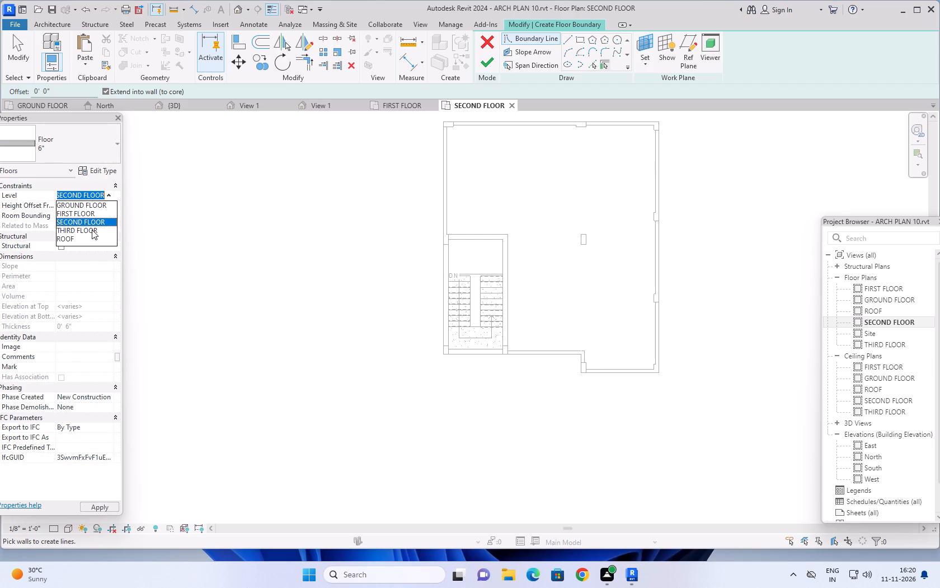
click(92, 230)
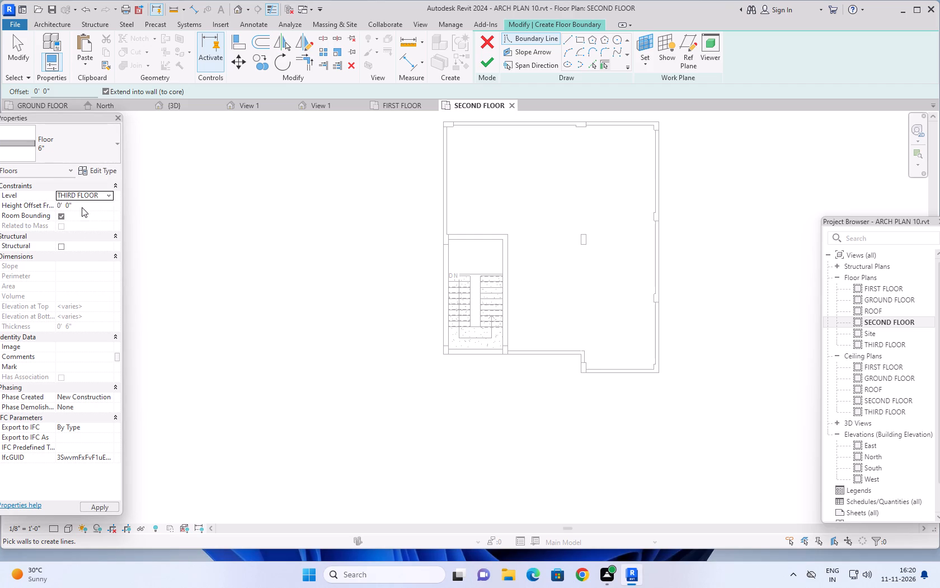
Sketch the floor boundary as a rectangle offset 2' 0" outward around the staircase block, 13' 6" by 21' 7 1/2", and finish the floor.
click(577, 38)
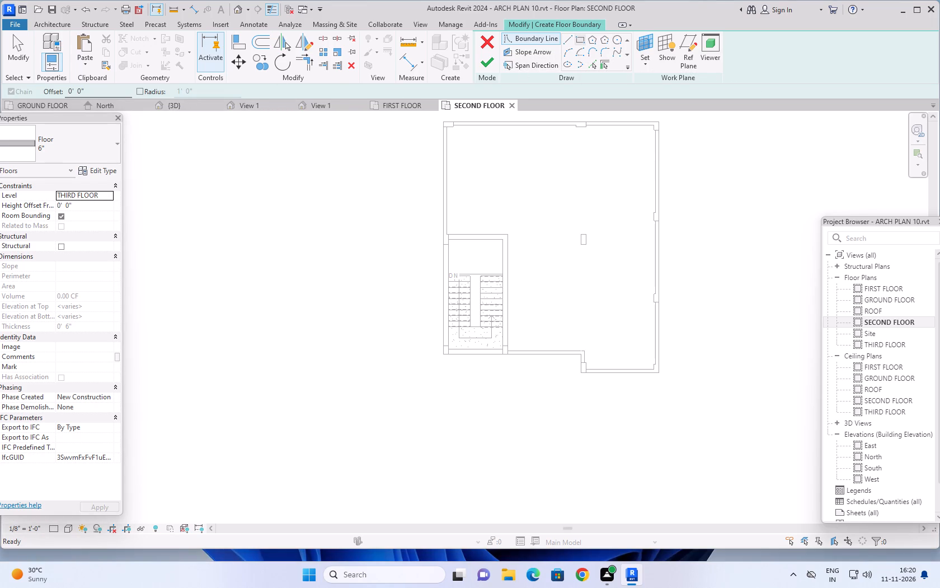
drag(97, 91, 64, 90)
text(2')
key(Return)
scroll(452, 233, up, 4)
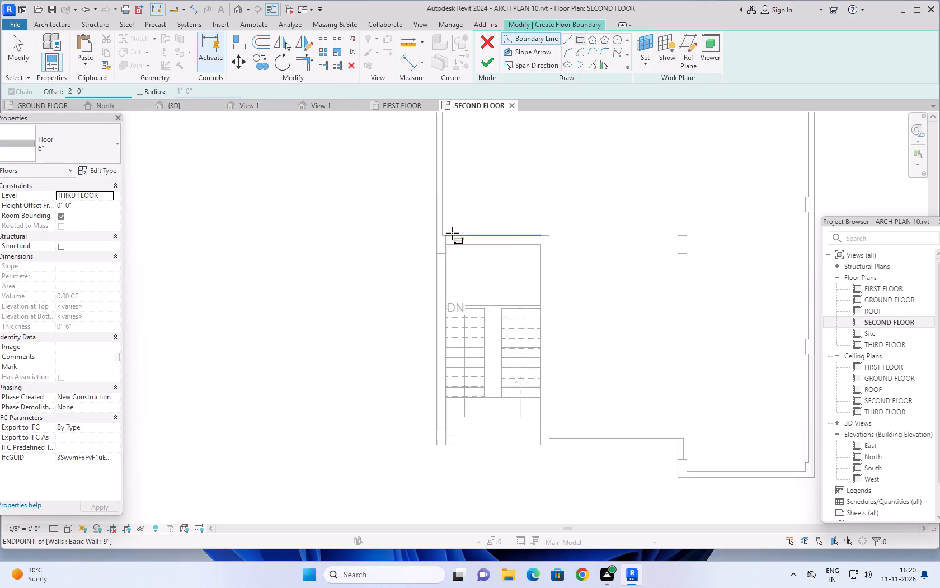
scroll(452, 233, up, 8)
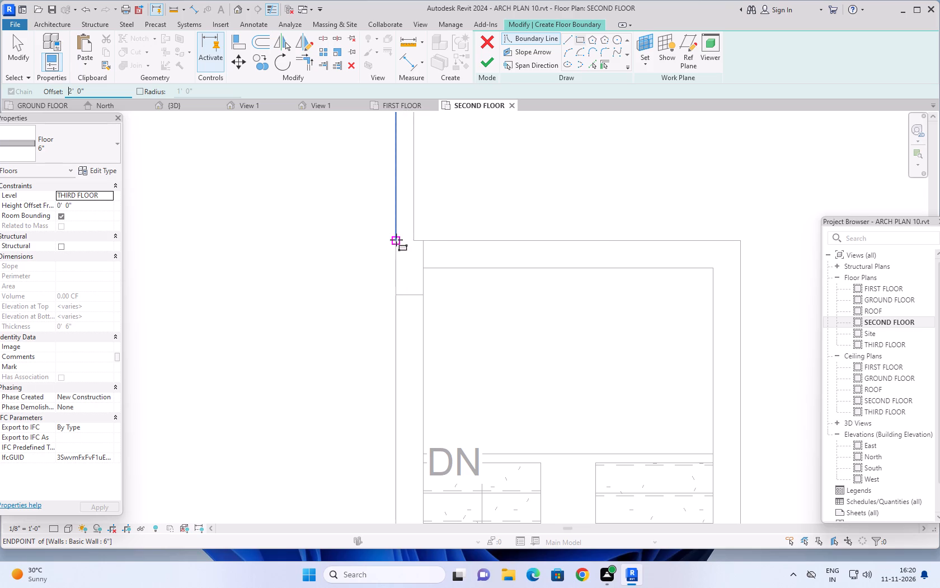
click(740, 240)
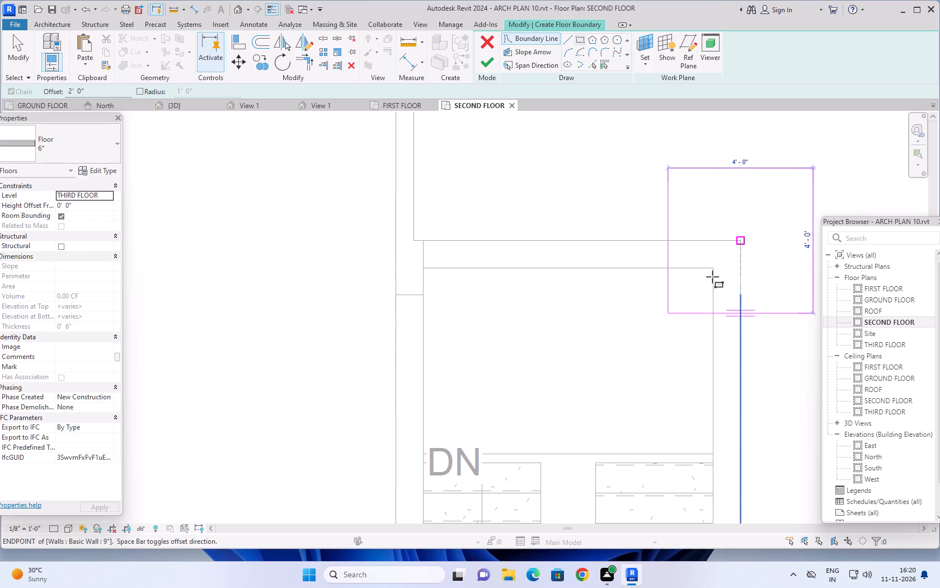
scroll(652, 389, down, 9)
middle_drag(648, 398, 640, 250)
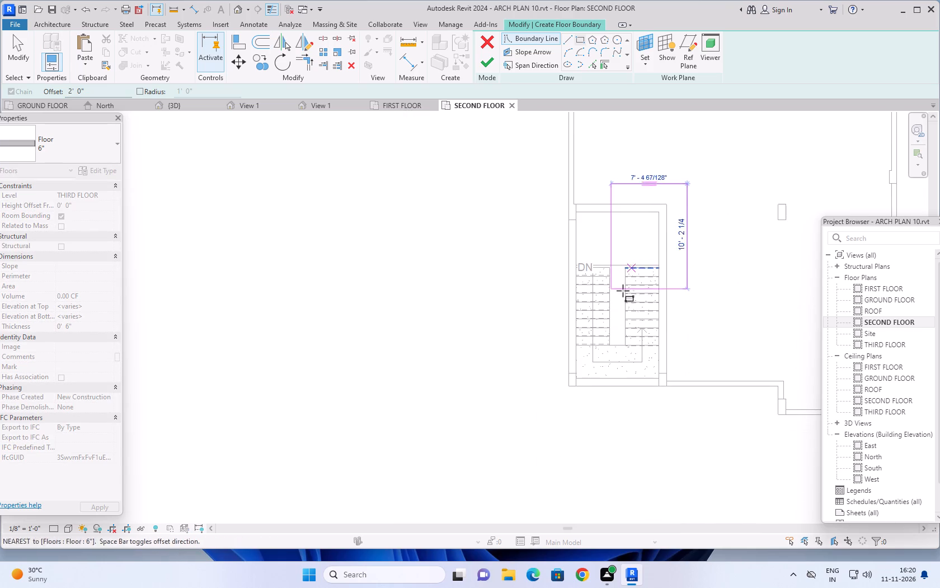
click(569, 387)
key(Escape)
key(Escape)
key(Escape)
scroll(449, 386, down, 3)
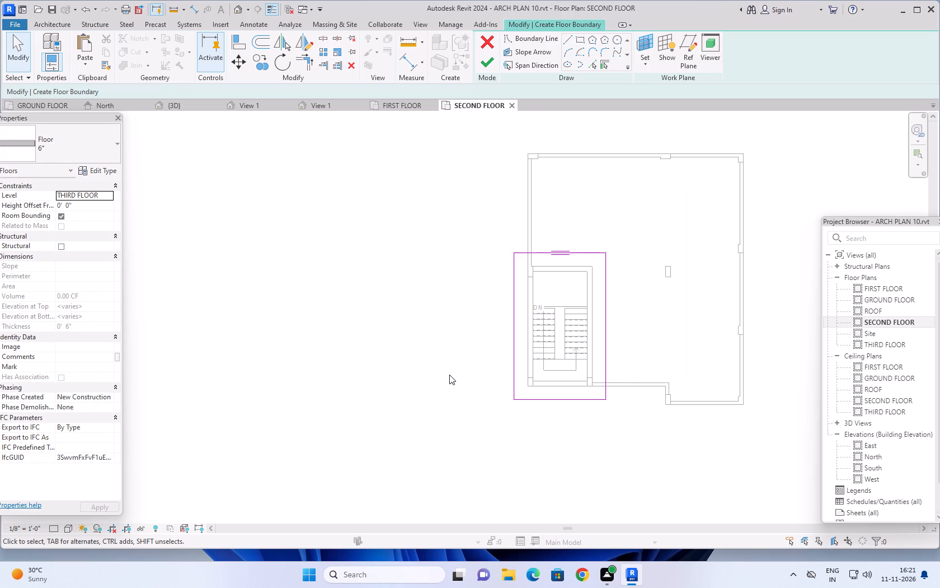
scroll(452, 363, down, 3)
key(Escape)
key(Escape)
key(Escape)
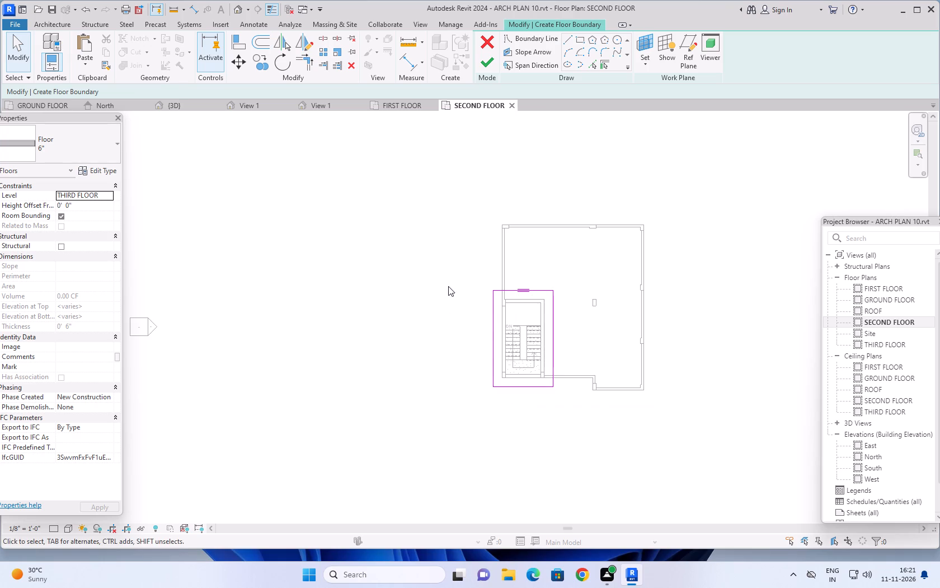
middle_drag(444, 284, 412, 286)
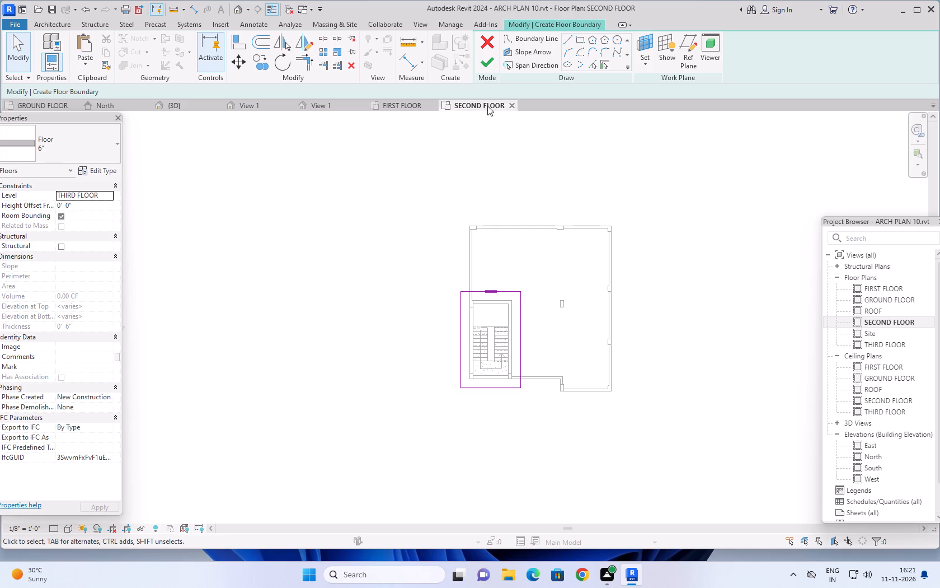
click(483, 64)
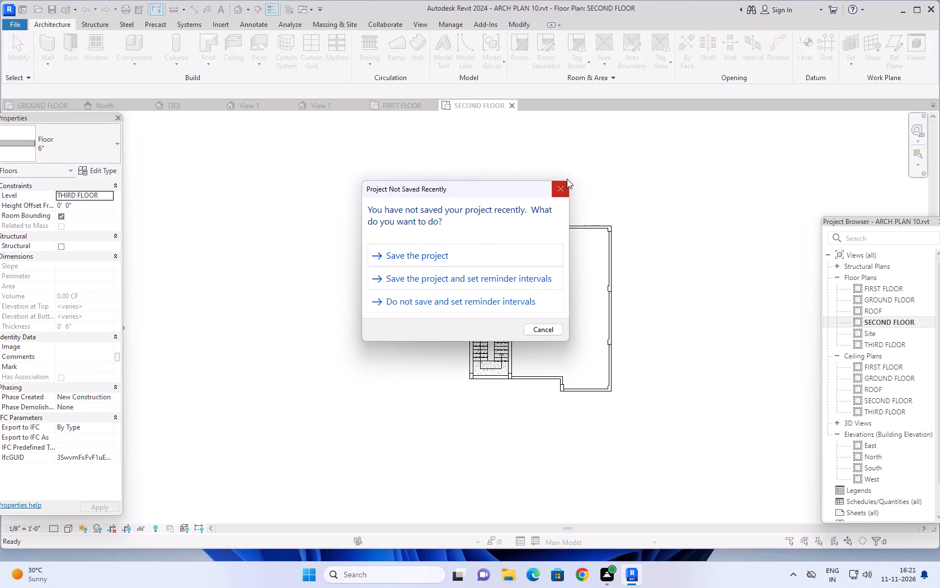
click(562, 184)
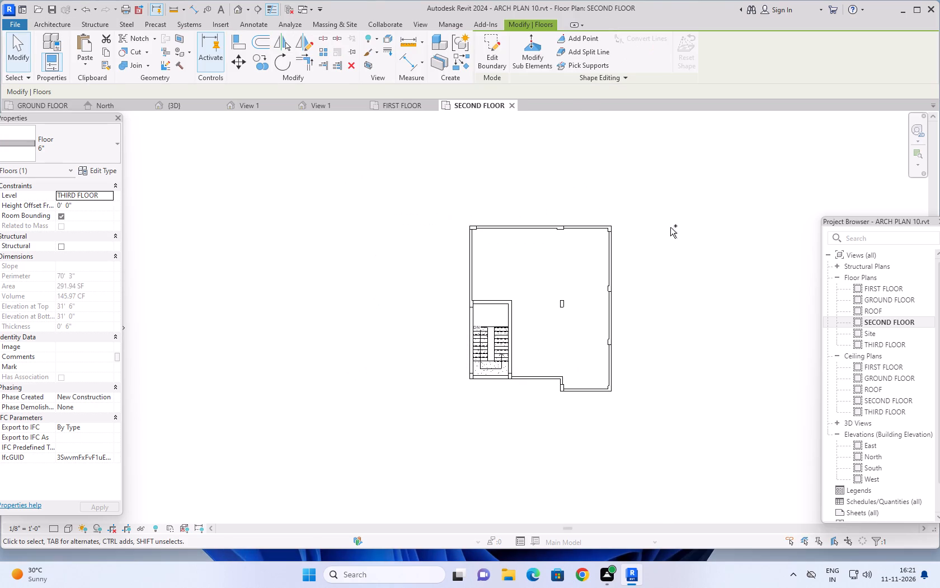
Save the project.
key(ctrl+s)
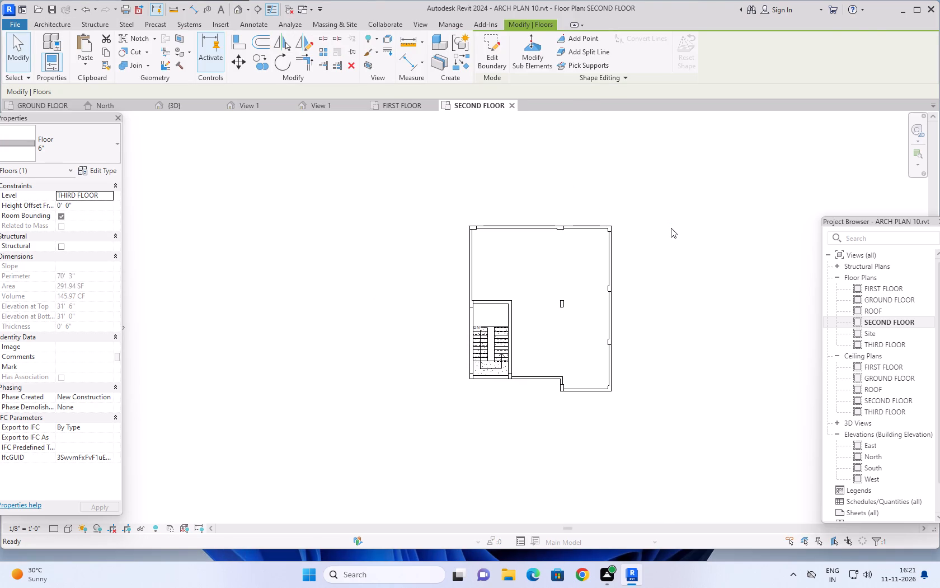
Examine the SECOND FLOOR plan around the staircase block and the slab's edge walls.
scroll(668, 235, down, 1)
middle_drag(668, 237, 651, 246)
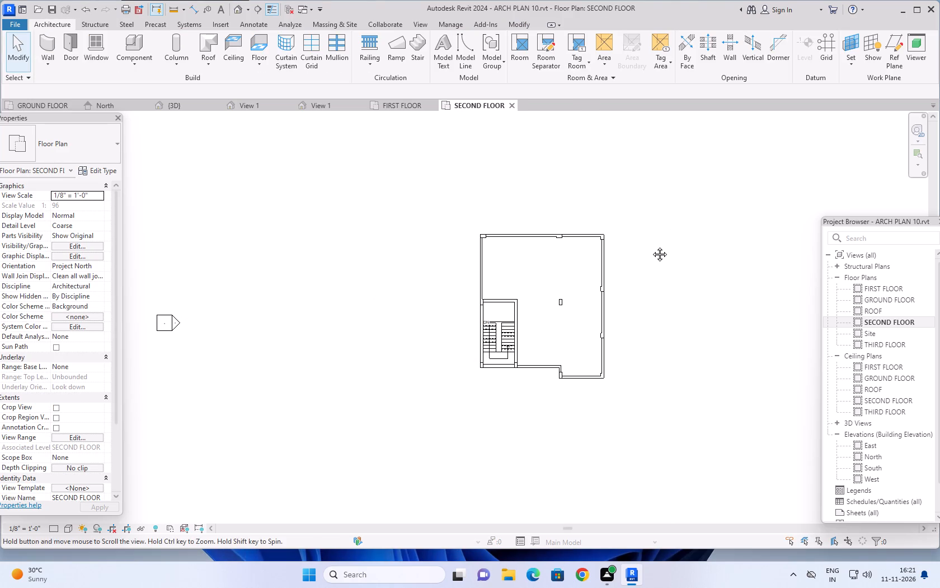
middle_drag(651, 246, 651, 246)
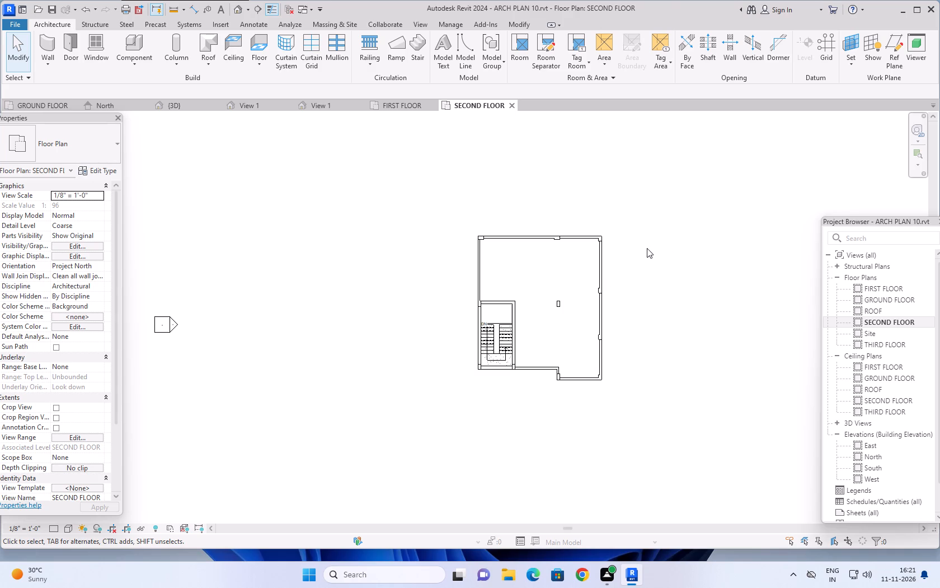
scroll(648, 307, up, 1)
middle_drag(647, 286, 646, 288)
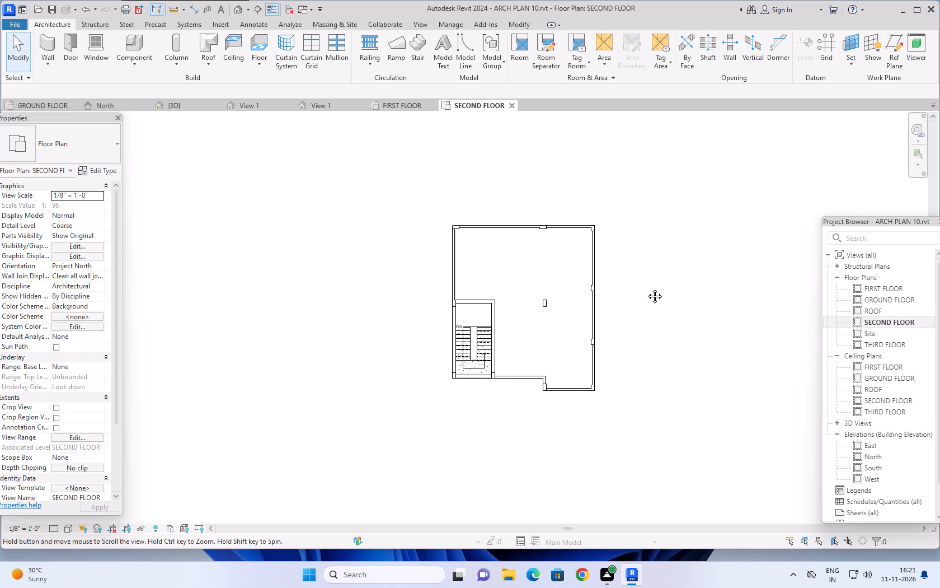
middle_drag(646, 288, 643, 298)
scroll(539, 333, up, 4)
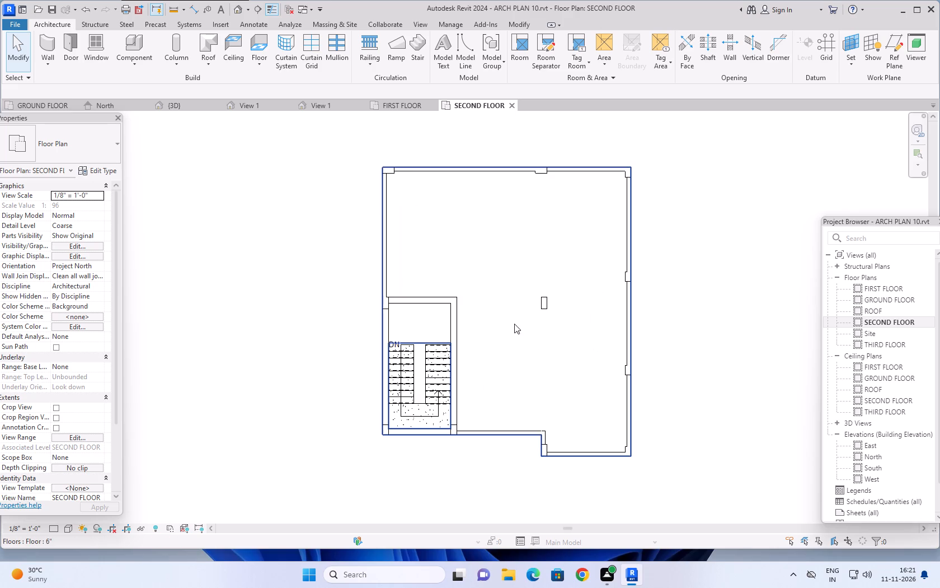
scroll(514, 324, up, 1)
middle_drag(493, 322, 520, 295)
scroll(509, 315, up, 3)
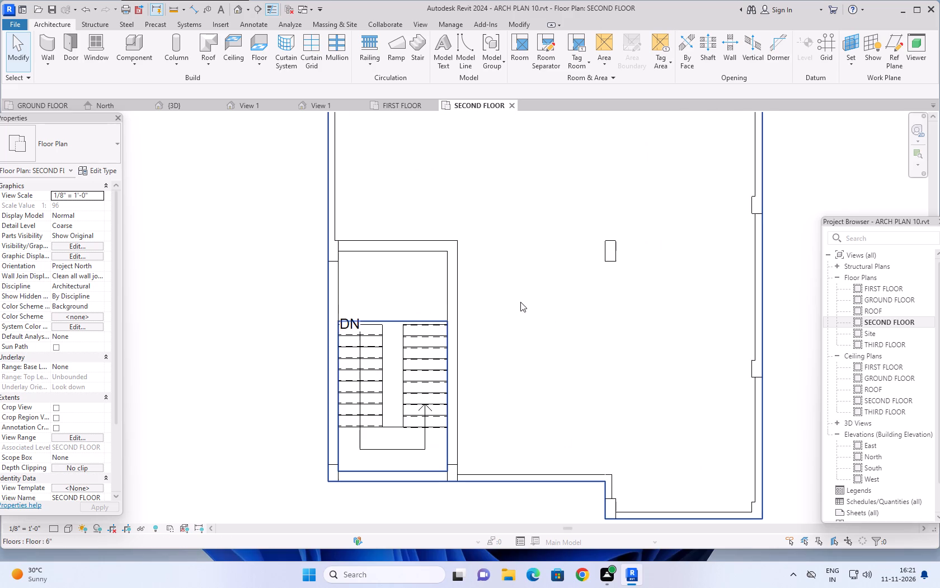
middle_drag(522, 293, 537, 303)
scroll(537, 310, down, 2)
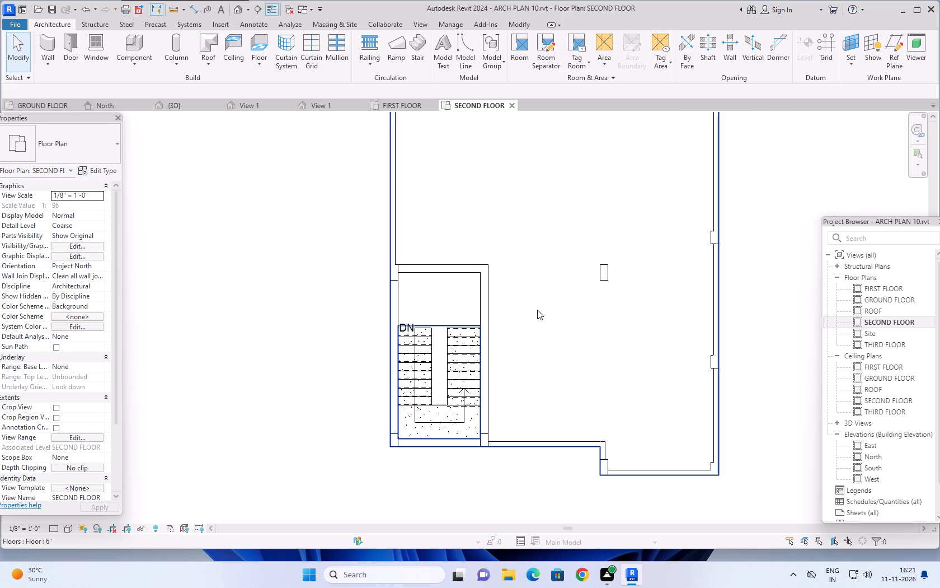
scroll(537, 310, down, 2)
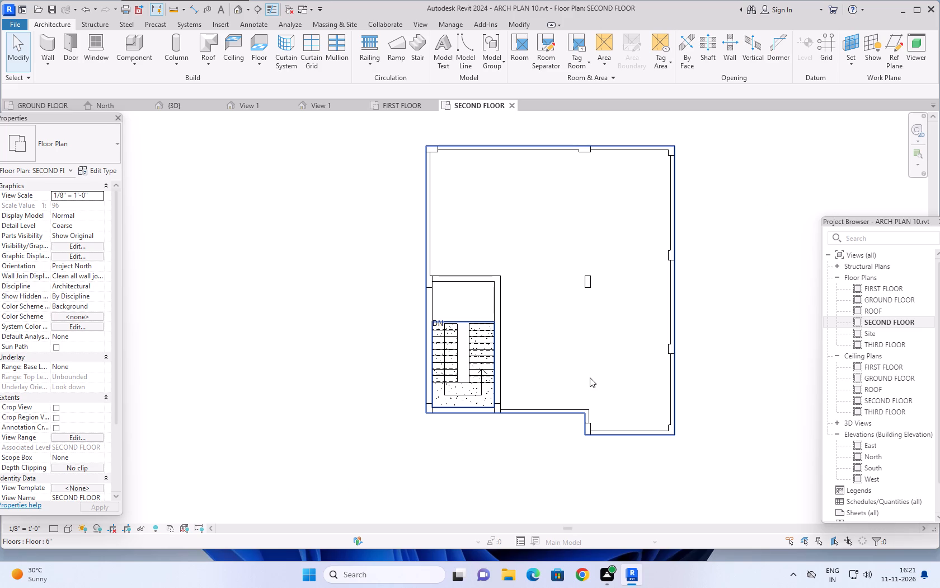
scroll(579, 322, down, 2)
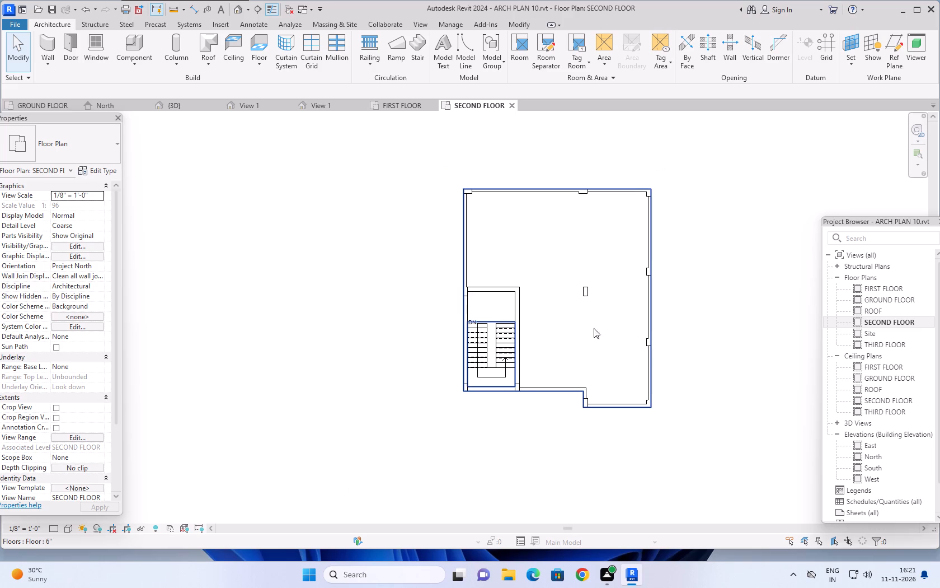
middle_drag(596, 333, 582, 335)
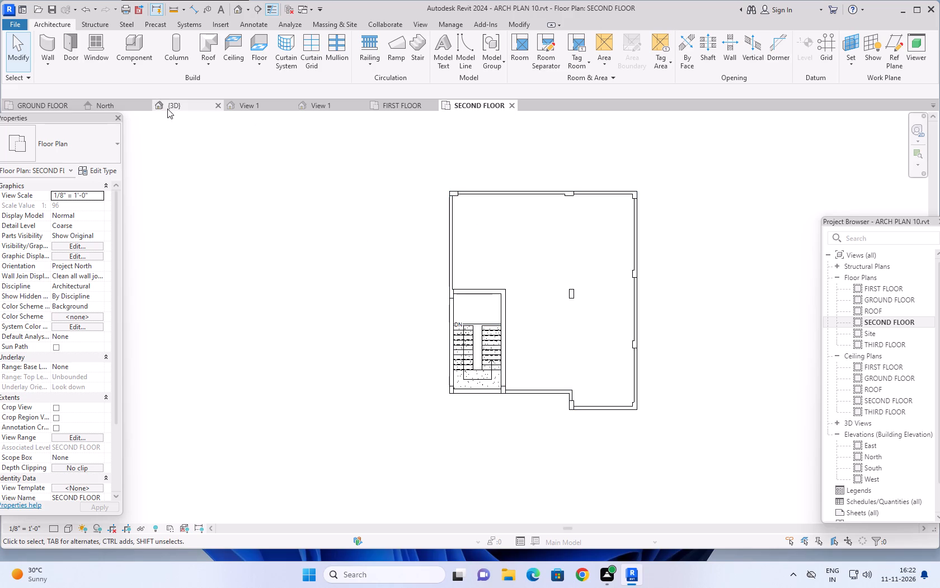
Inspect the staircase roof slab and terrace edge walls from several sides in the 3D view, and return to the SECOND FLOOR plan.
click(184, 103)
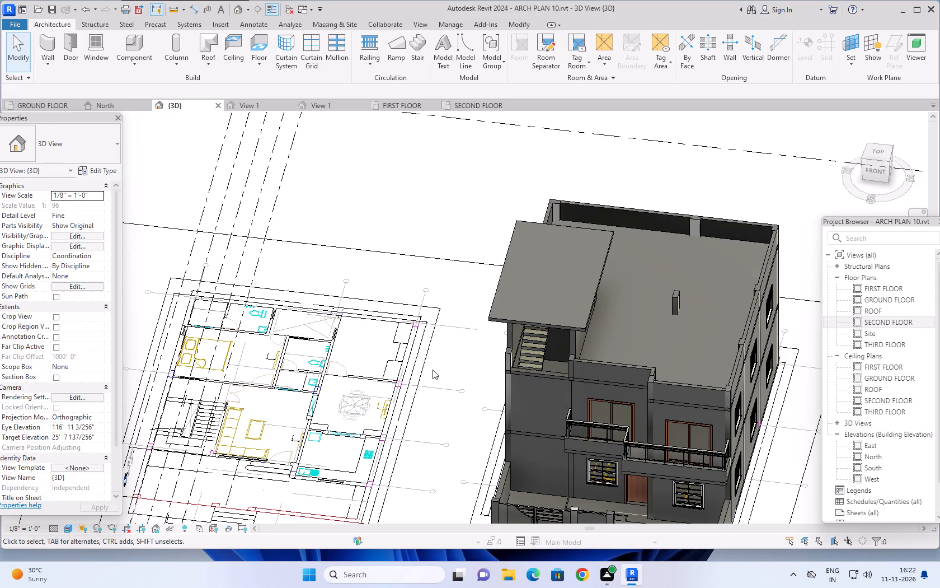
shift+middle_drag(430, 386, 529, 241)
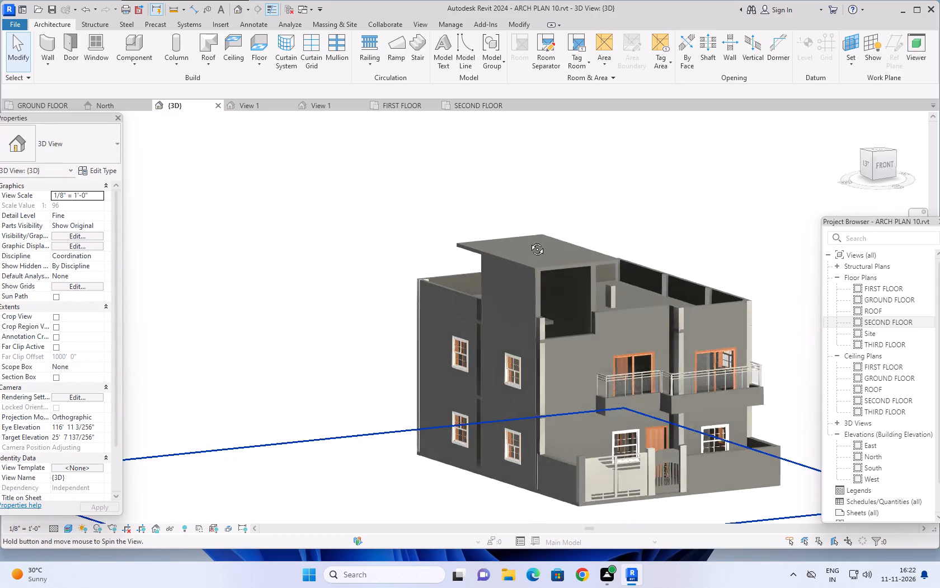
shift+middle_drag(529, 241, 611, 276)
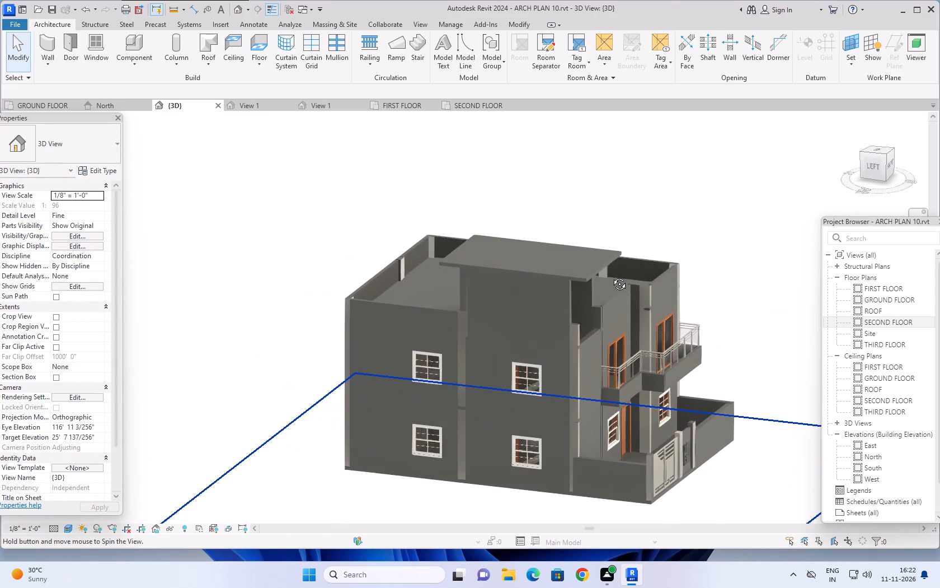
shift+middle_drag(611, 276, 652, 261)
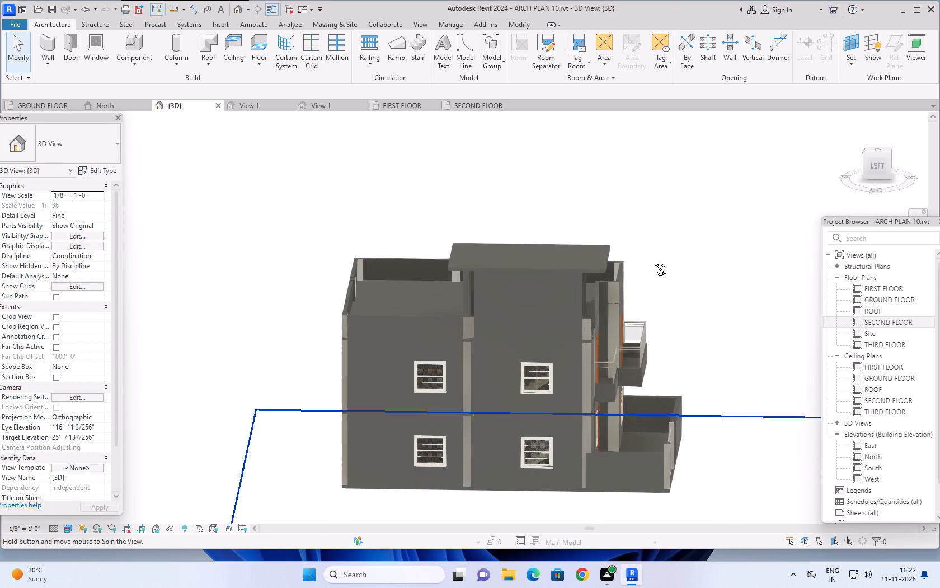
shift+middle_drag(652, 261, 442, 348)
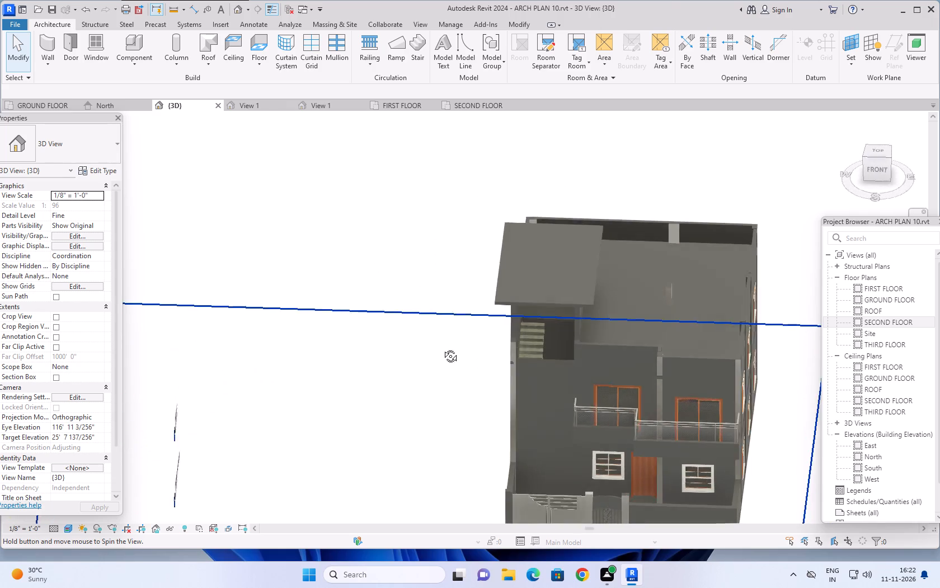
shift+middle_drag(442, 348, 441, 349)
shift+middle_drag(441, 351, 438, 379)
scroll(436, 322, down, 2)
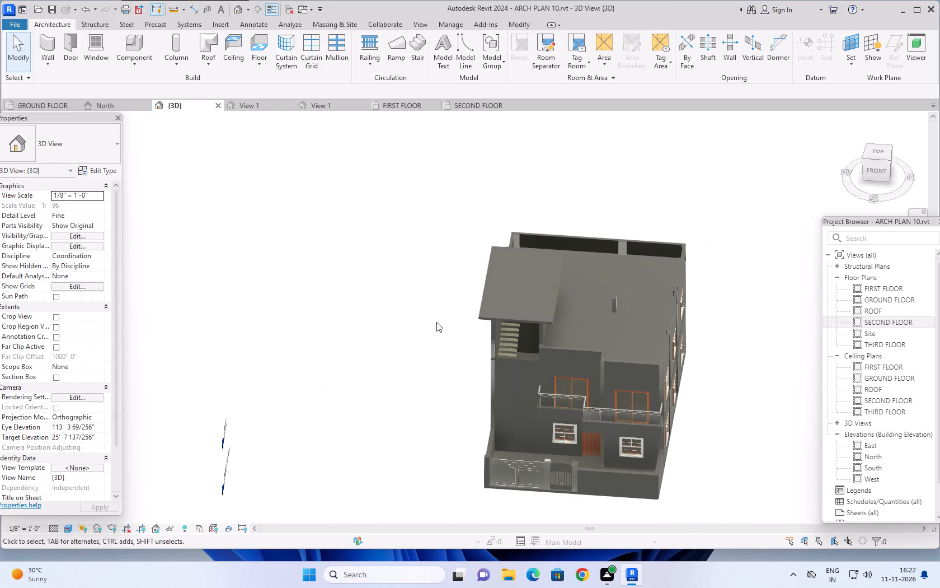
shift+middle_drag(443, 312, 453, 375)
key(Escape)
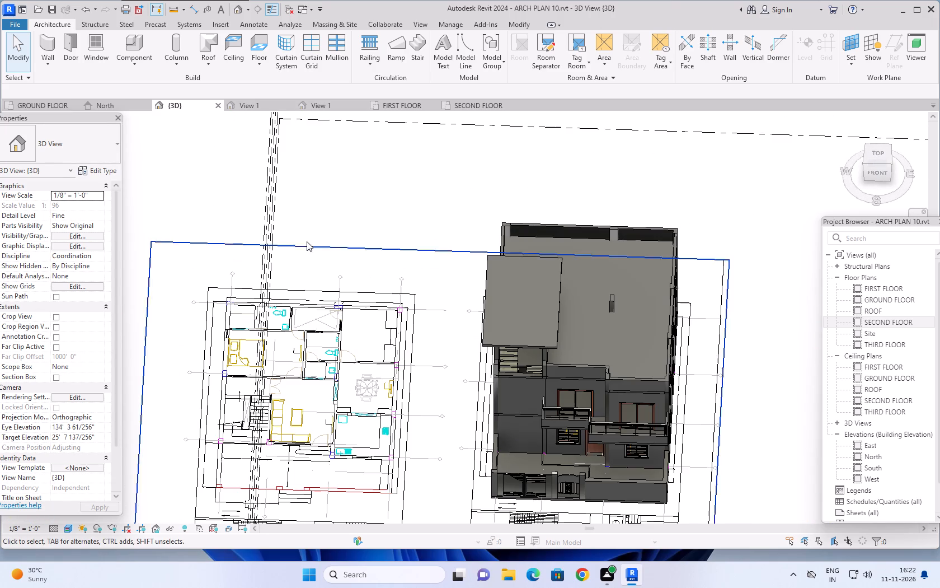
key(Escape)
click(481, 106)
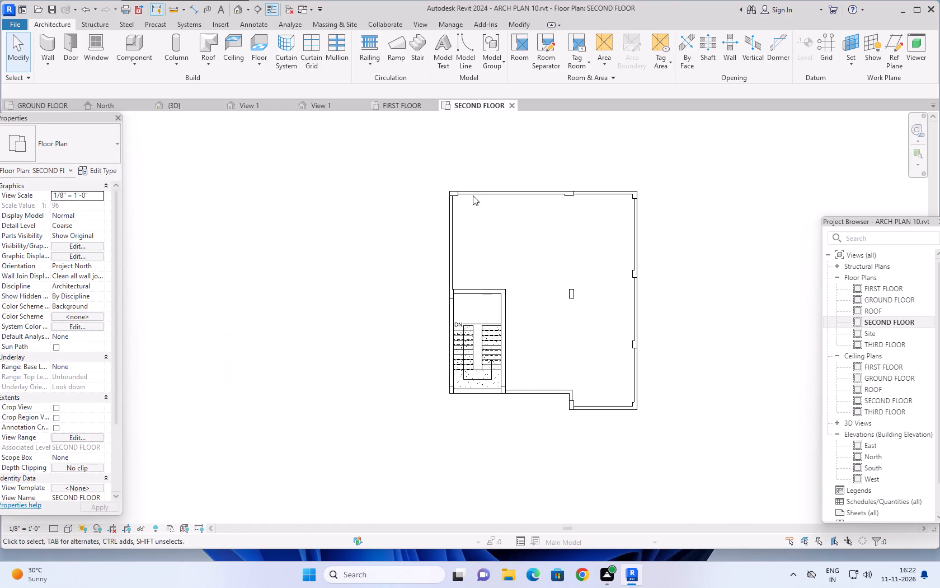
Set the top offset of the staircase's two south corner columns and its north-west column to 0.
scroll(456, 430, up, 5)
click(443, 356)
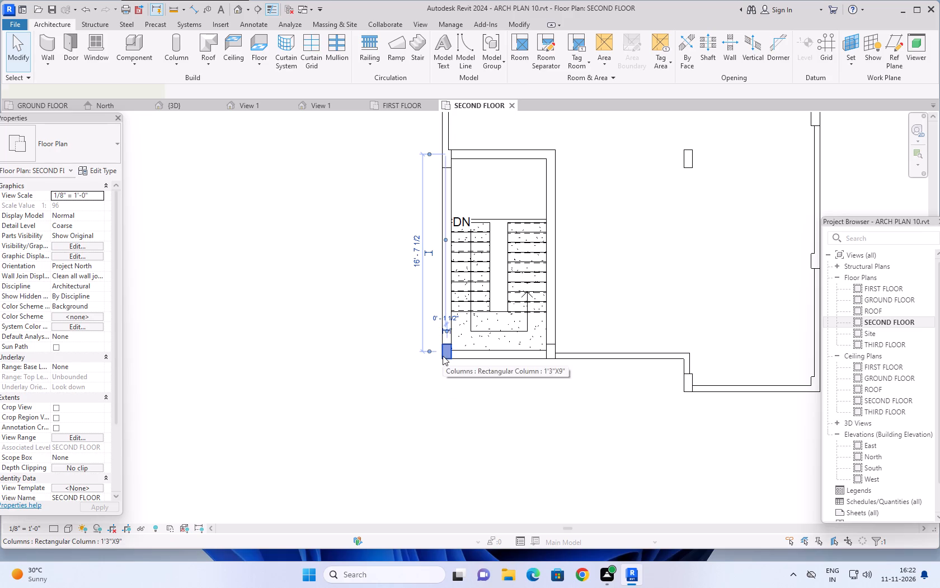
ctrl+click(548, 357)
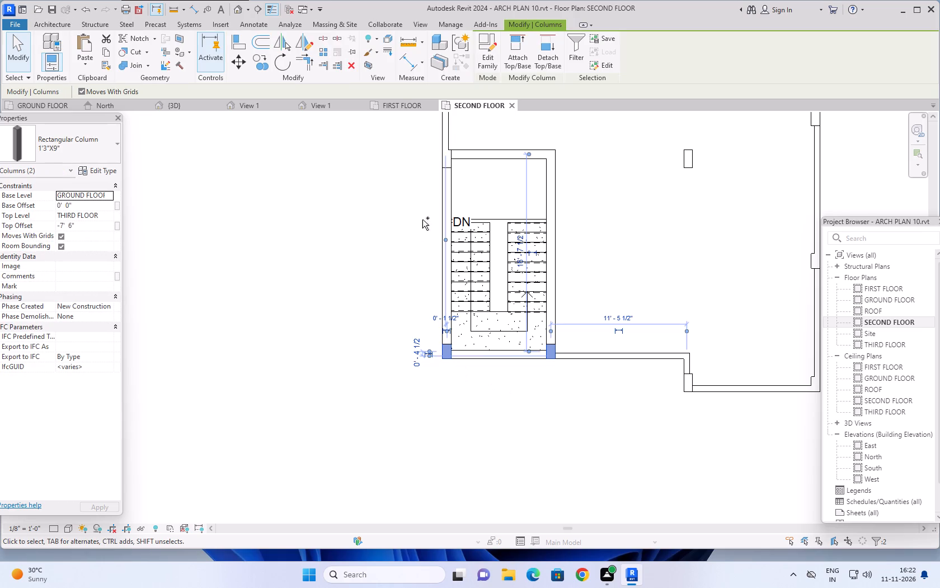
ctrl+click(446, 161)
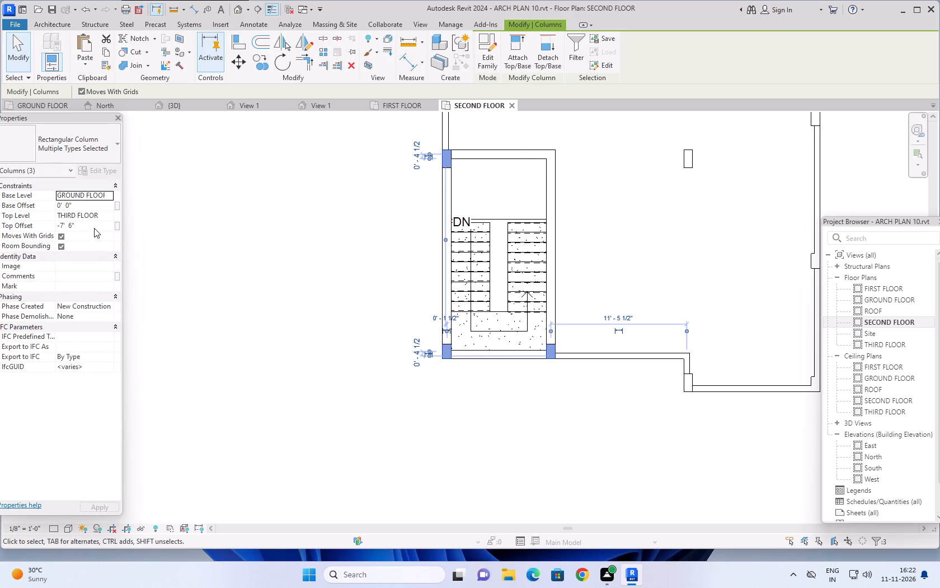
click(93, 228)
key(0)
key(Return)
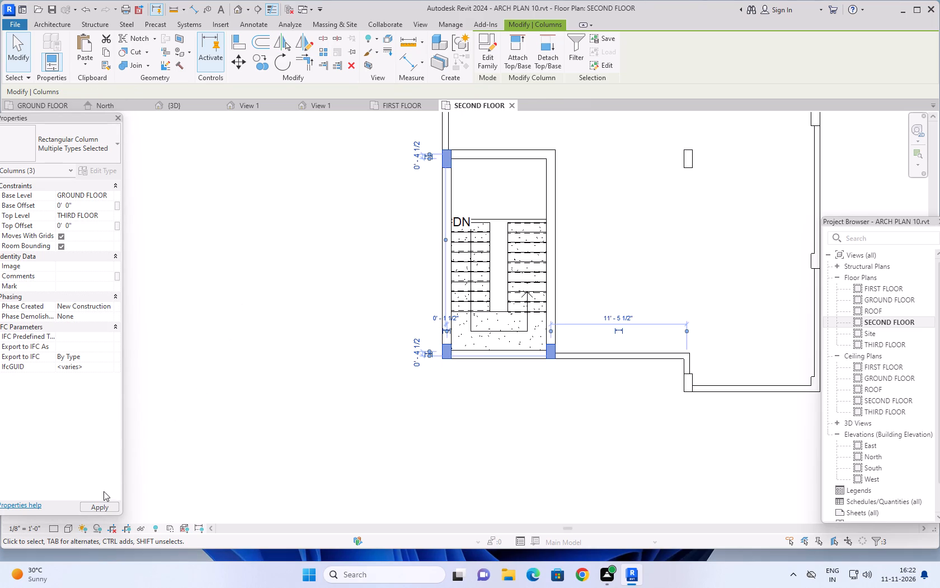
scroll(266, 339, down, 1)
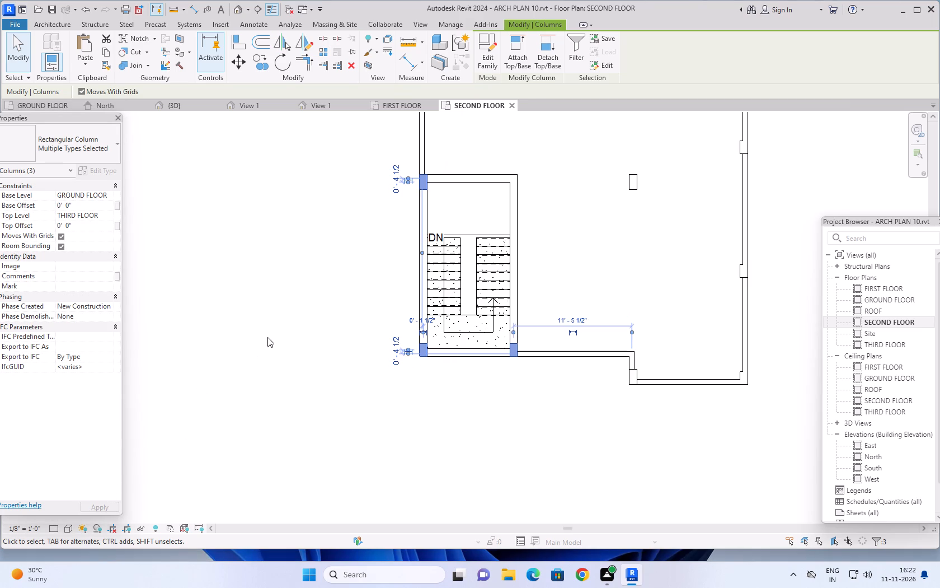
key(Escape)
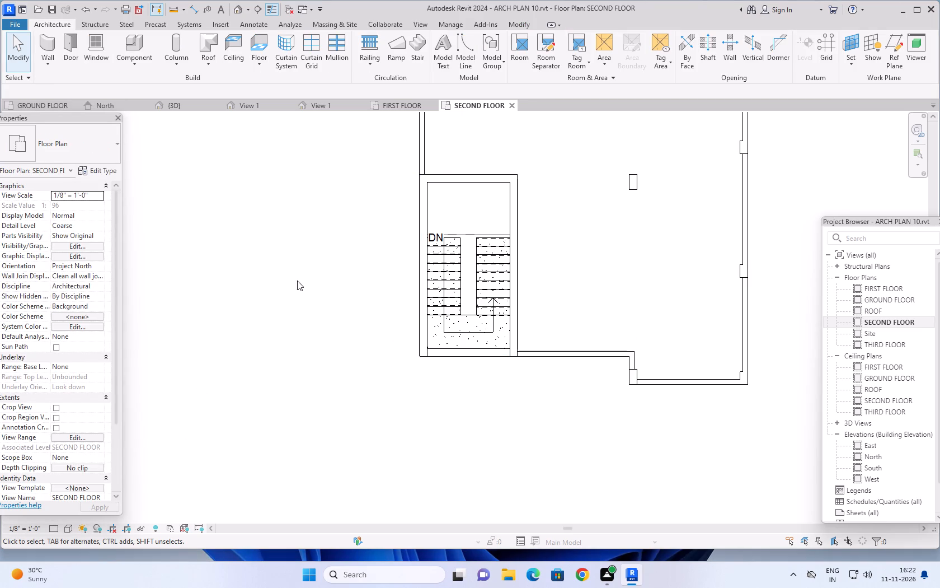
Draw a 9" basic wall up to level THIRD FLOOR, about 8' 0" long, between the staircase's two south corner columns.
middle_drag(293, 284, 276, 325)
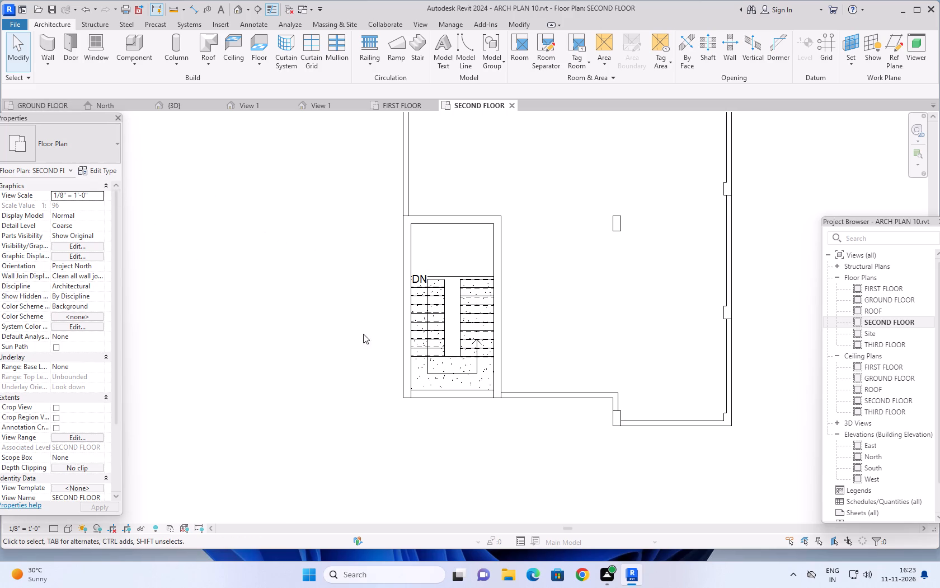
click(43, 41)
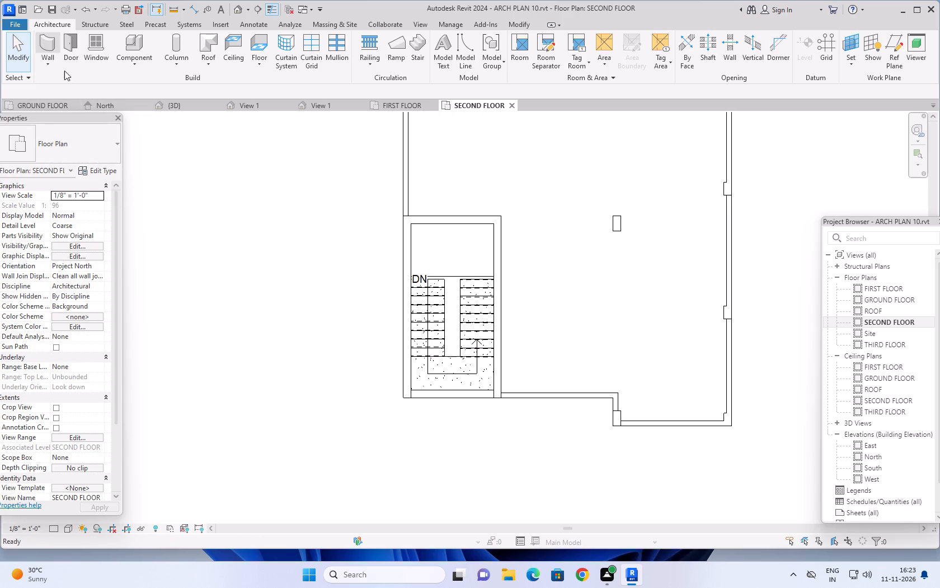
scroll(427, 432, up, 4)
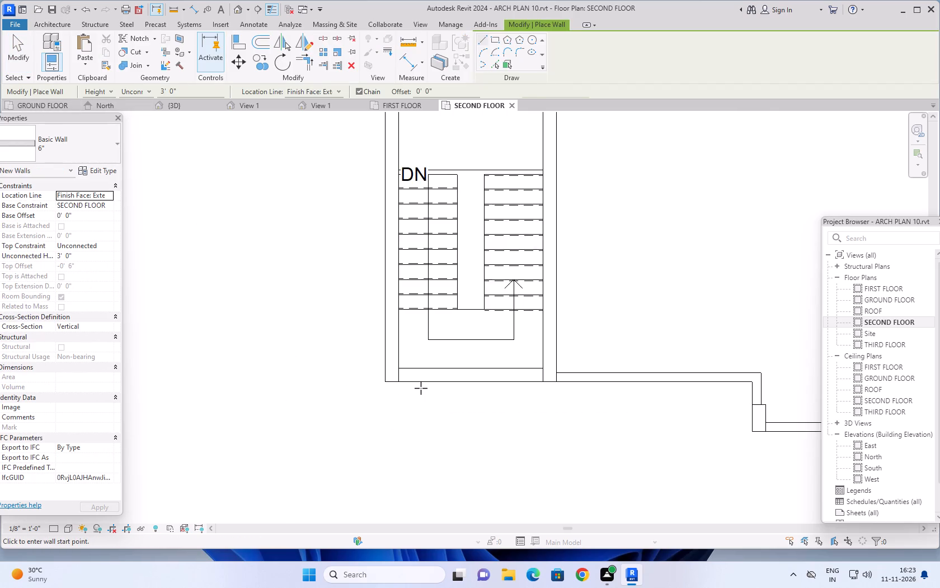
scroll(421, 388, up, 4)
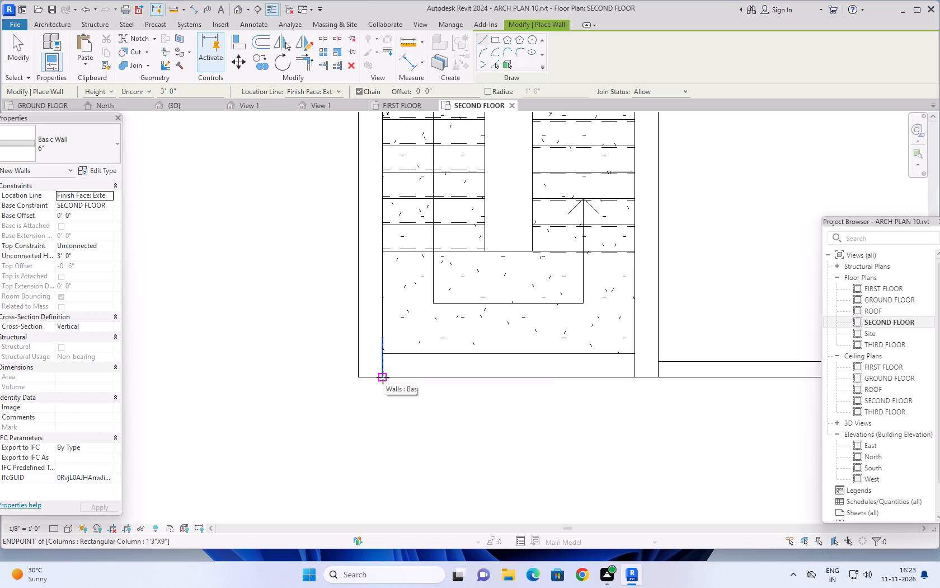
click(110, 140)
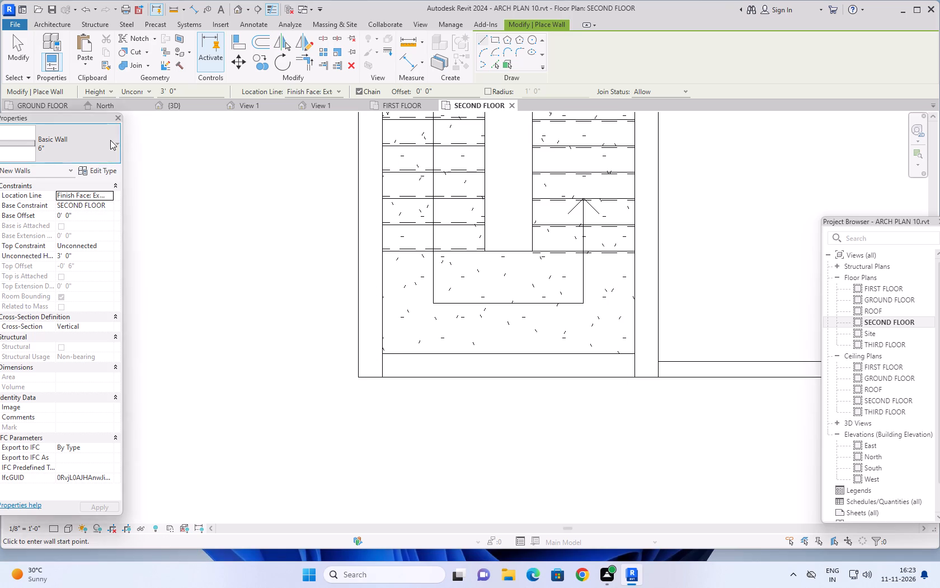
click(48, 219)
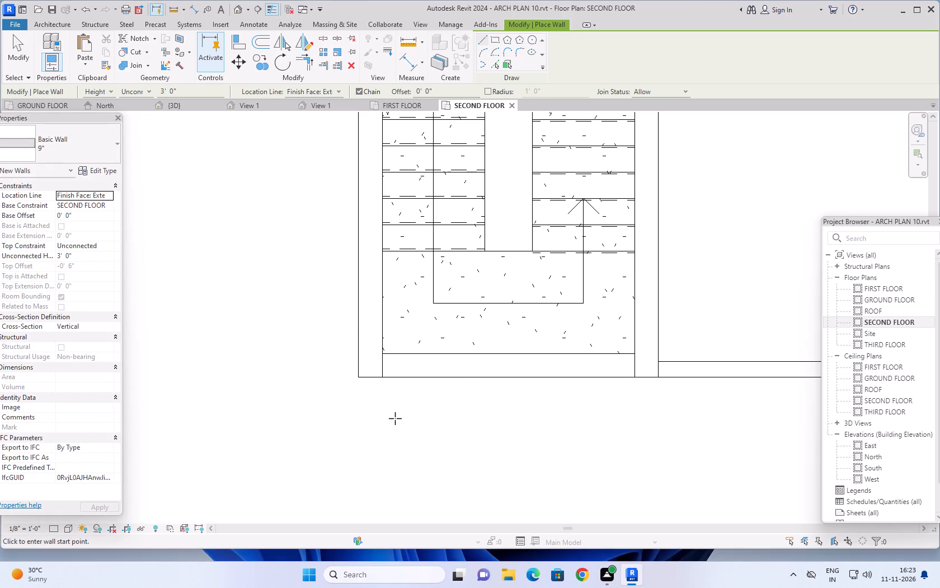
click(103, 246)
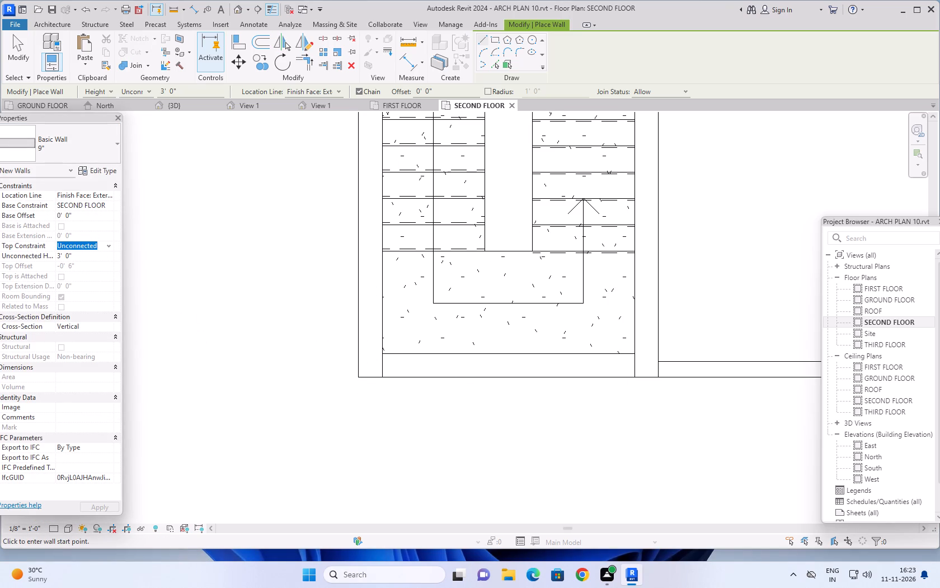
click(106, 244)
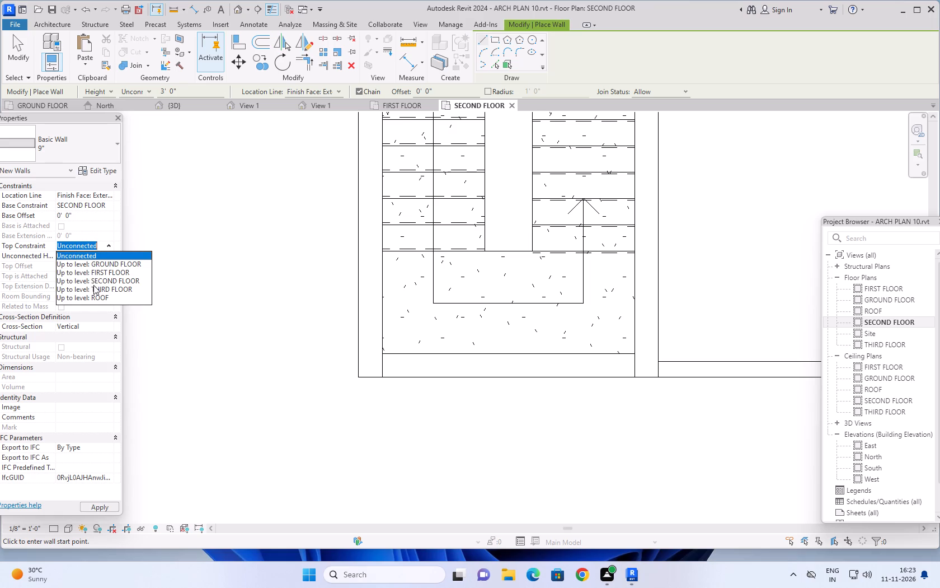
click(97, 286)
click(81, 268)
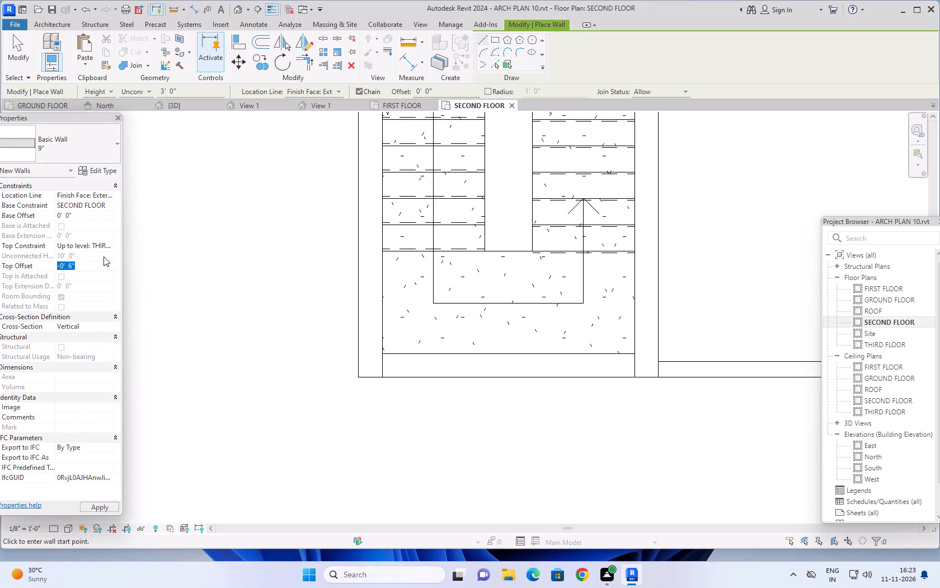
click(382, 377)
key(space)
click(634, 377)
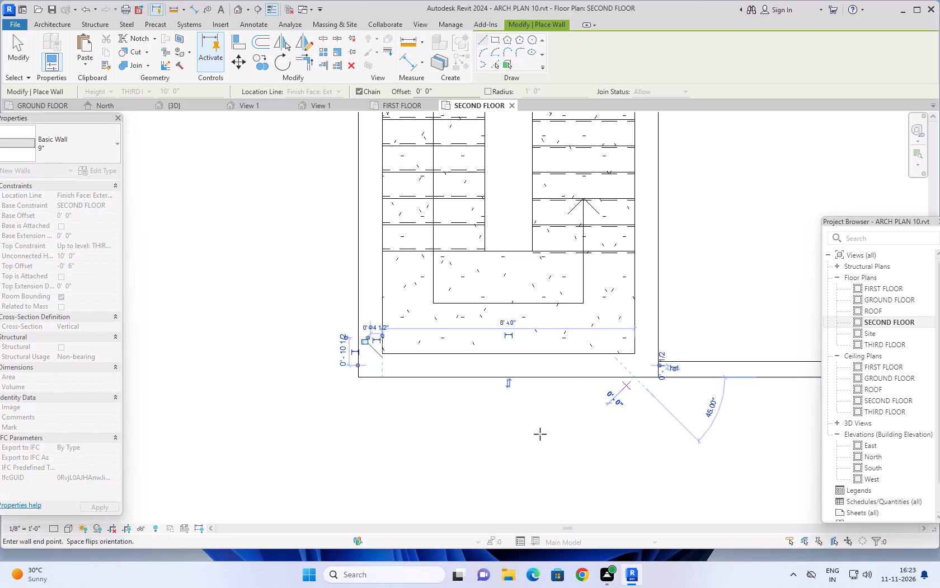
key(Escape)
scroll(461, 423, down, 7)
middle_drag(469, 437, 435, 442)
key(Escape)
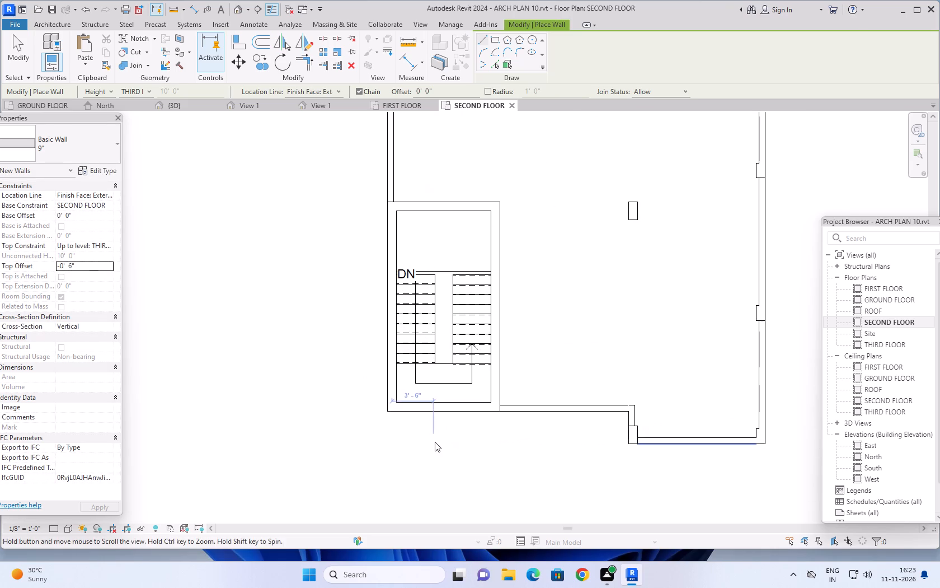
key(Escape)
key(Escape)
Place a Single-Flush 3'X7' door in the staircase's north wall near its east corner, swinging out onto the terrace.
scroll(330, 394, down, 3)
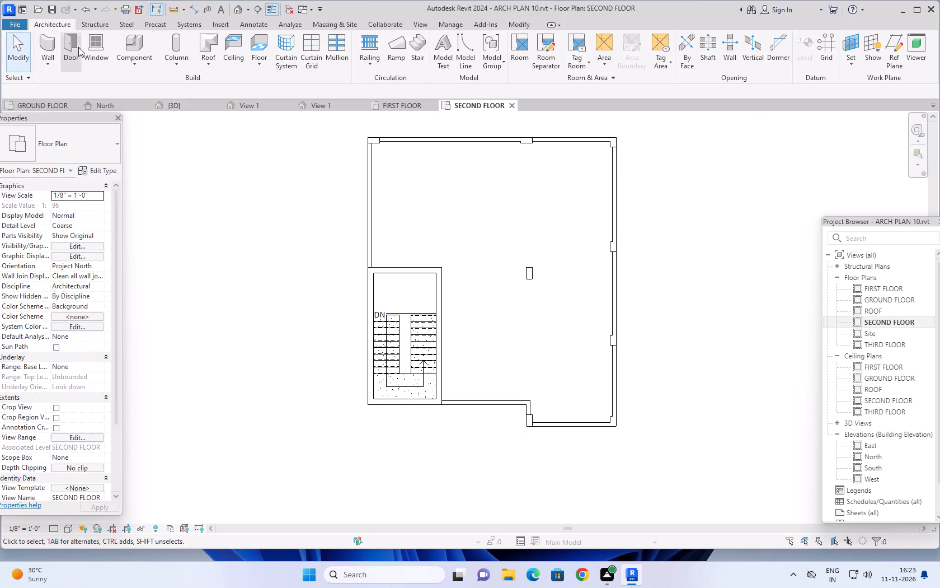
click(74, 41)
click(100, 152)
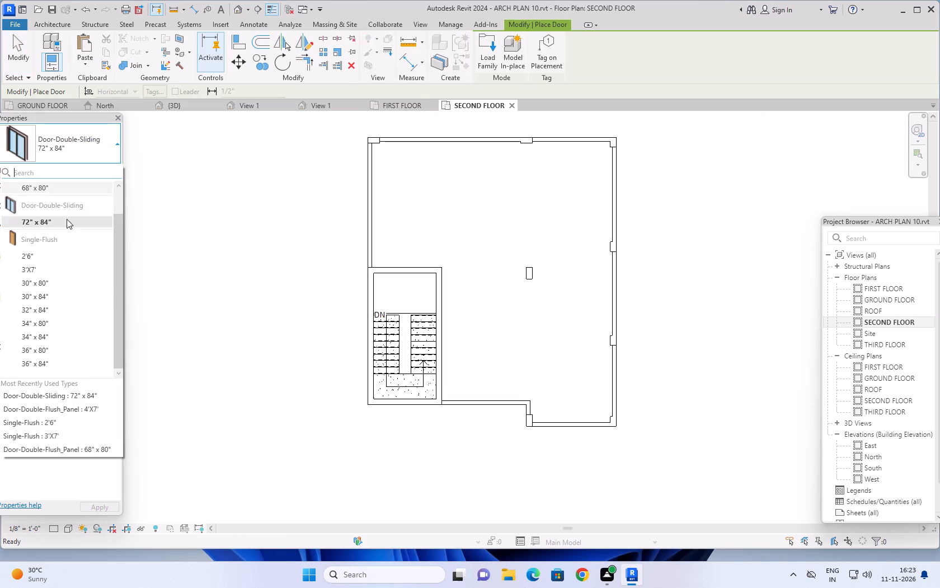
click(53, 271)
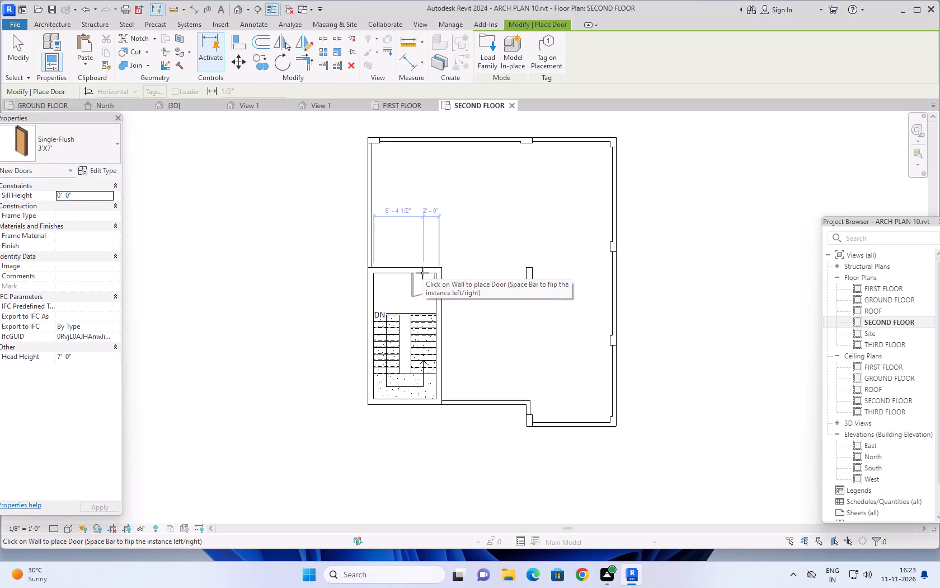
key(space)
key(space)
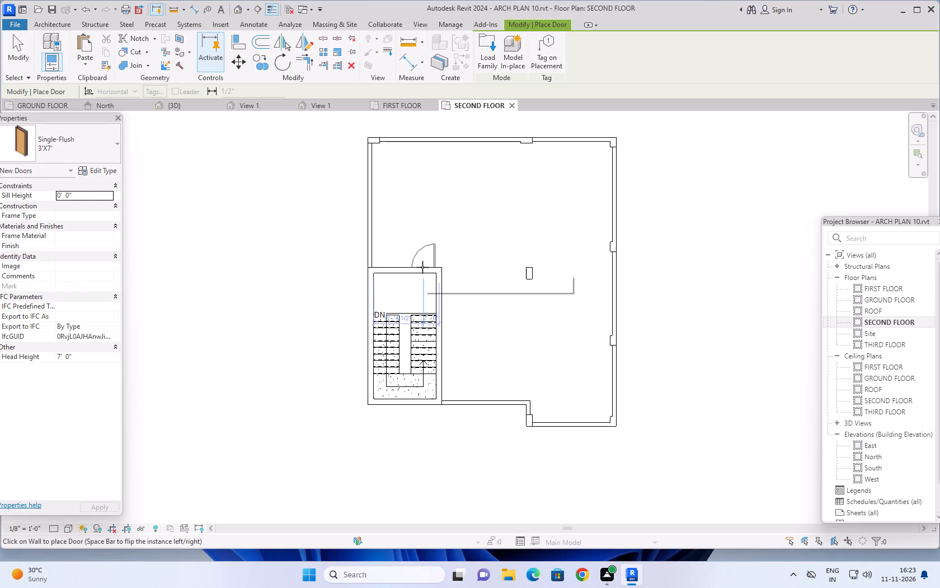
click(422, 267)
key(Escape)
scroll(475, 289, down, 2)
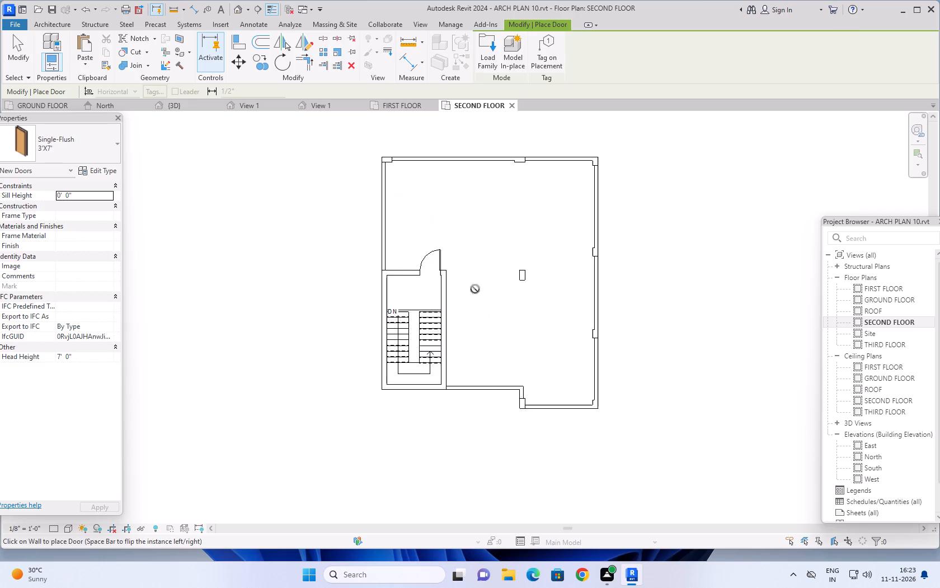
scroll(475, 289, down, 1)
key(Escape)
middle_drag(476, 292, 468, 272)
key(Escape)
key(Escape)
key(Escape)
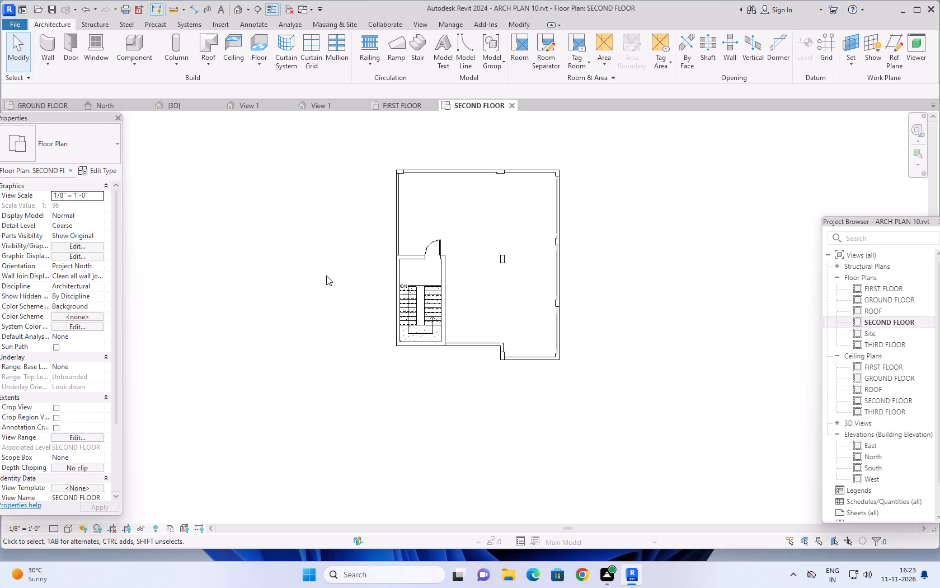
Examine the imported FINAL PLAN drawing with its two floor layouts in the GROUND FLOOR plan.
click(44, 104)
scroll(485, 233, down, 4)
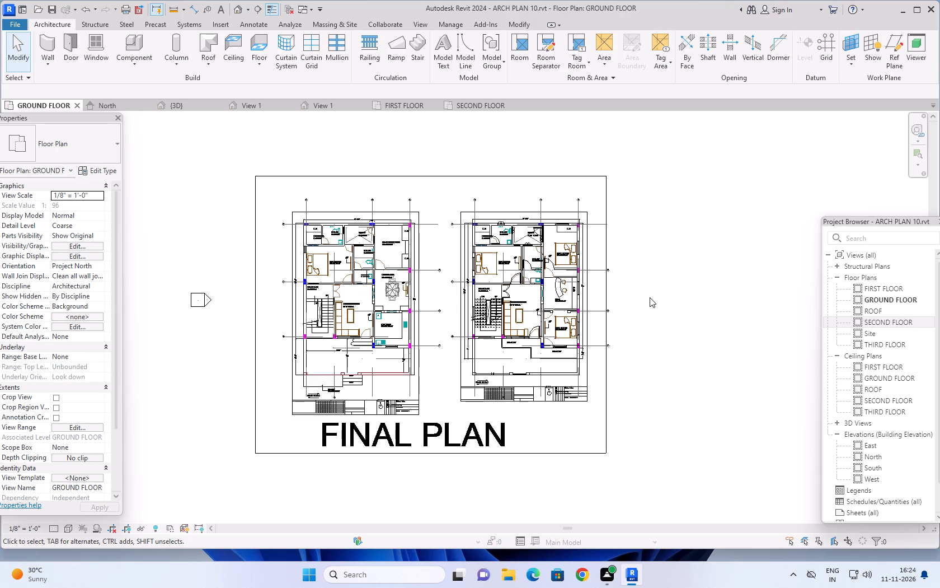
scroll(659, 306, down, 1)
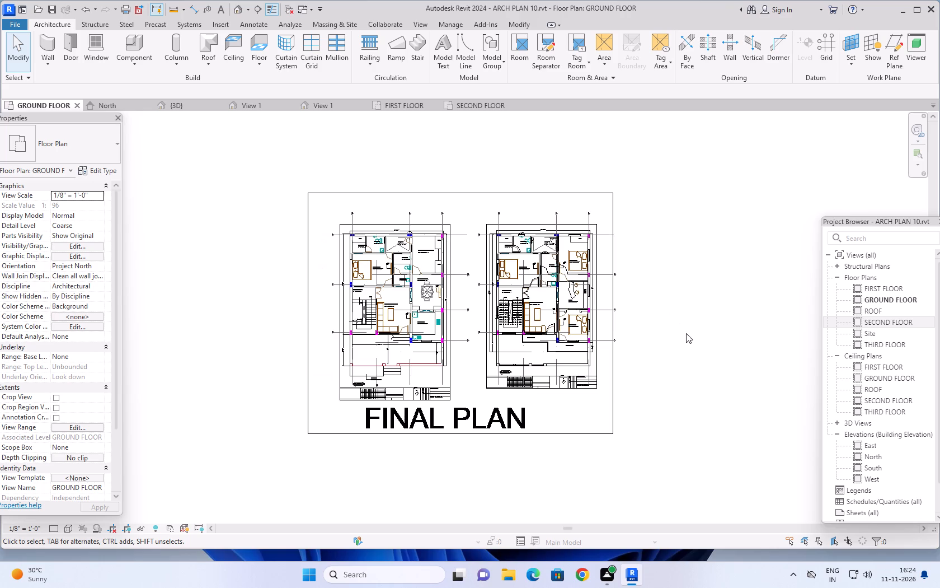
scroll(694, 338, down, 1)
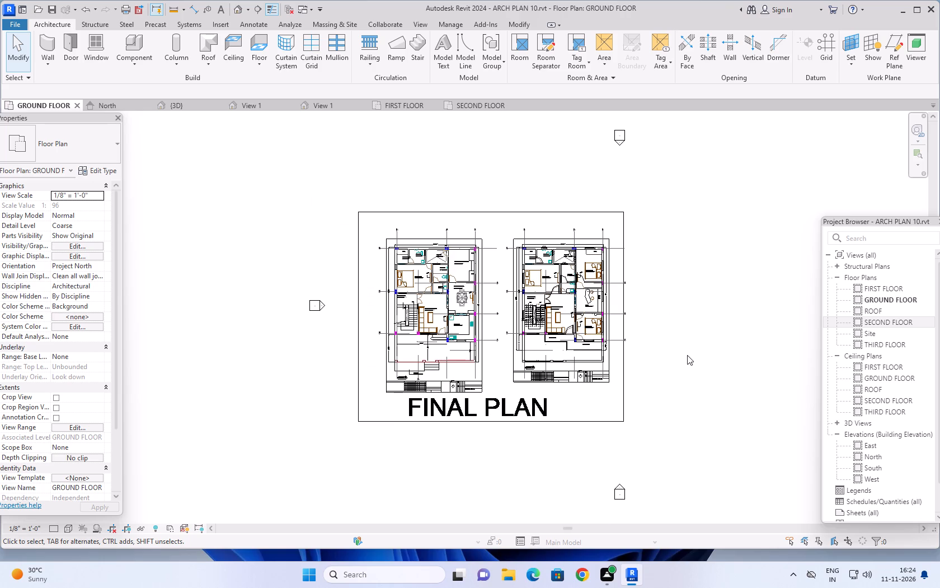
middle_drag(684, 343, 683, 327)
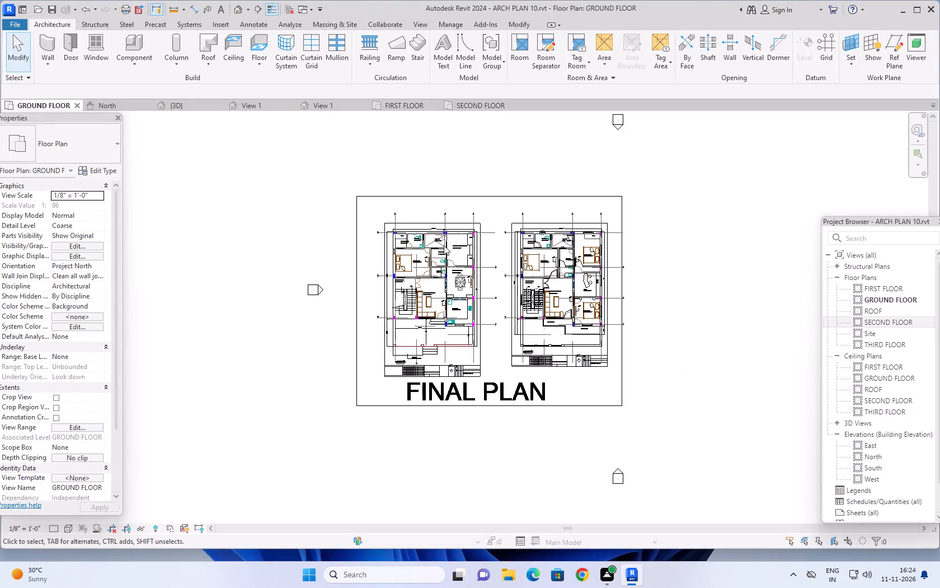
scroll(418, 179, up, 5)
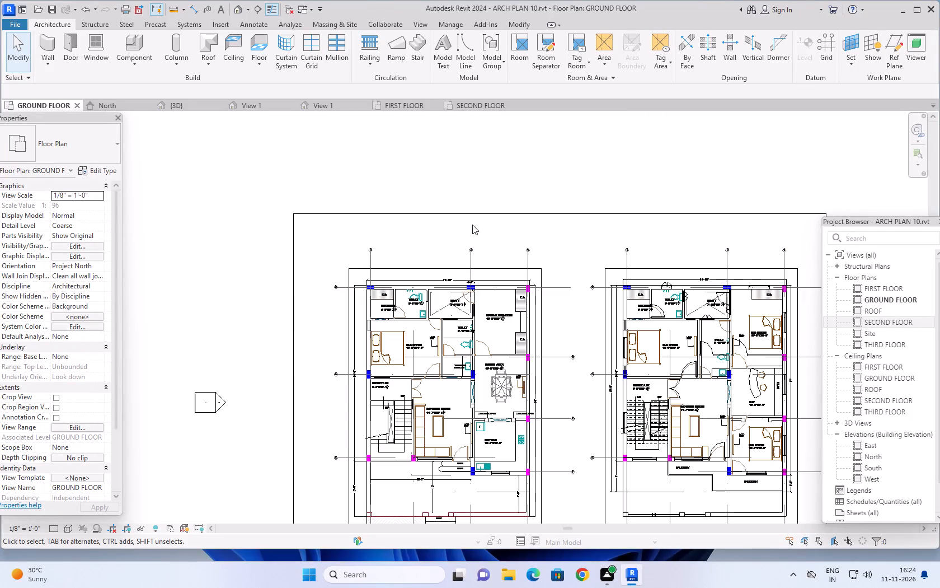
scroll(490, 216, down, 2)
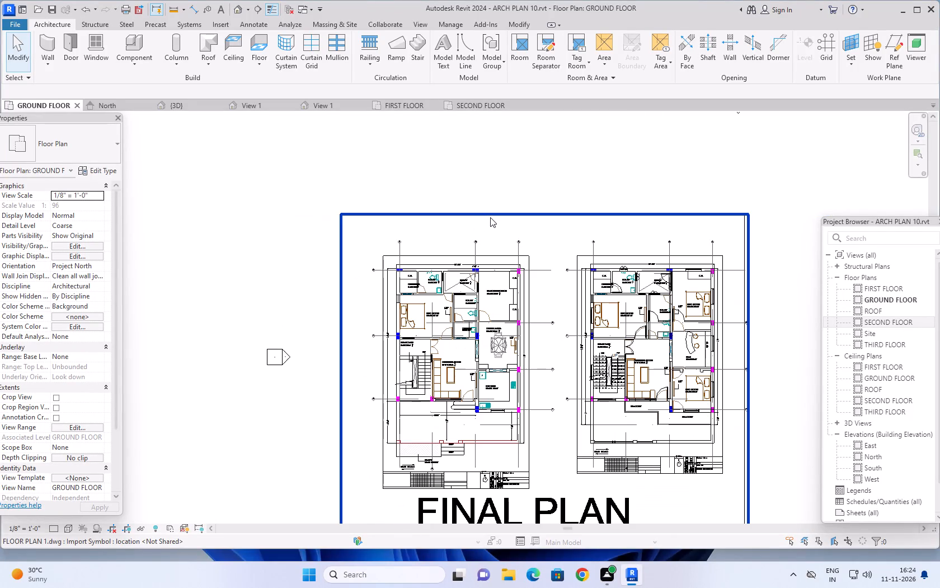
scroll(593, 269, down, 1)
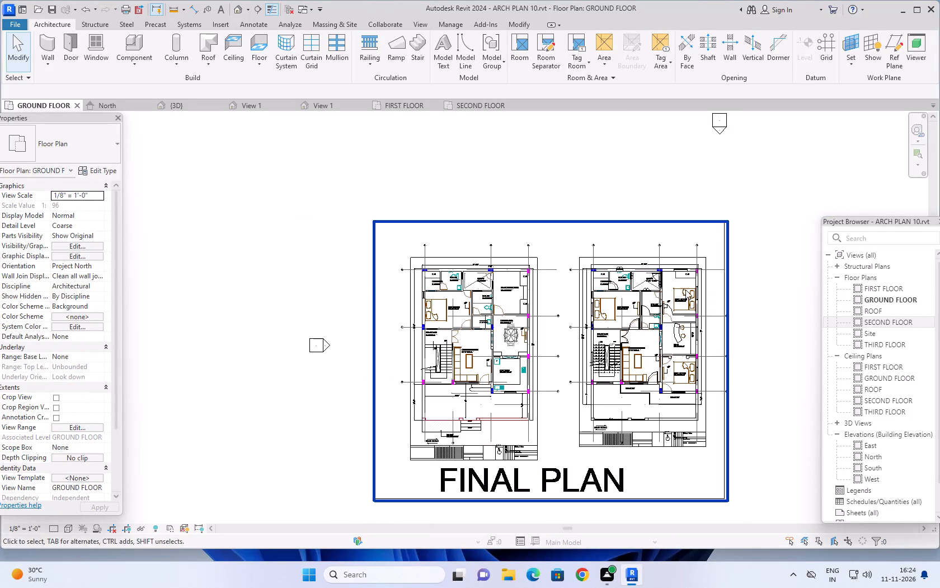
scroll(734, 317, down, 2)
middle_drag(750, 331, 750, 324)
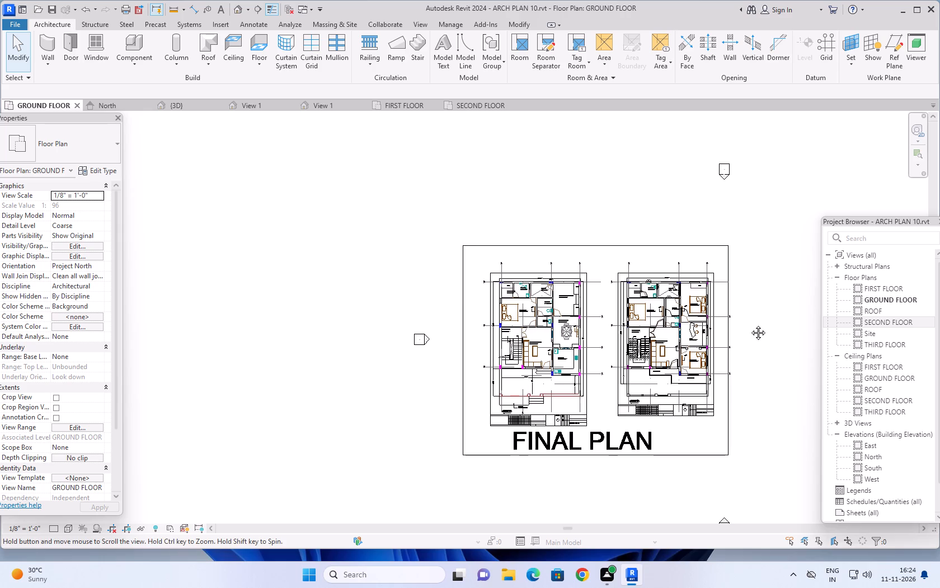
middle_drag(750, 324, 751, 296)
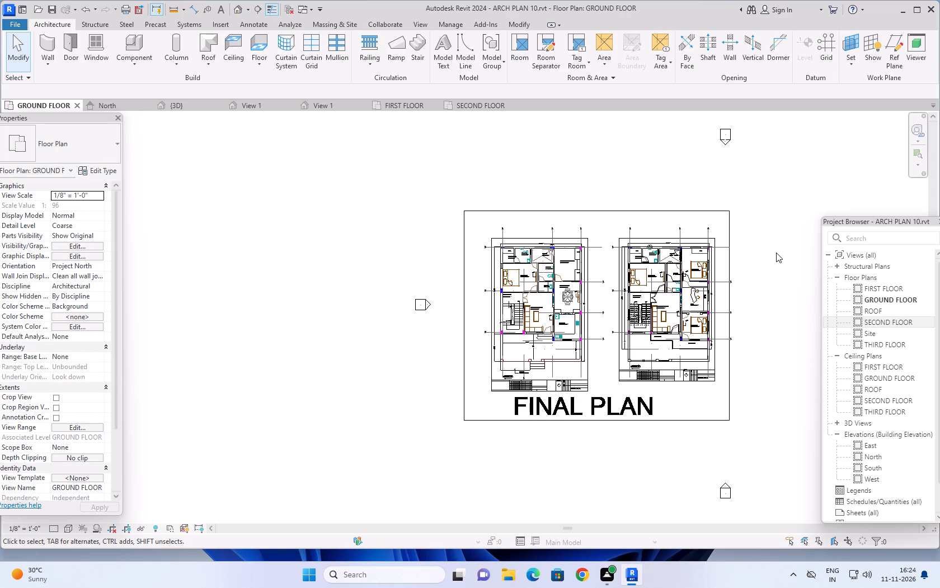
scroll(741, 259, down, 1)
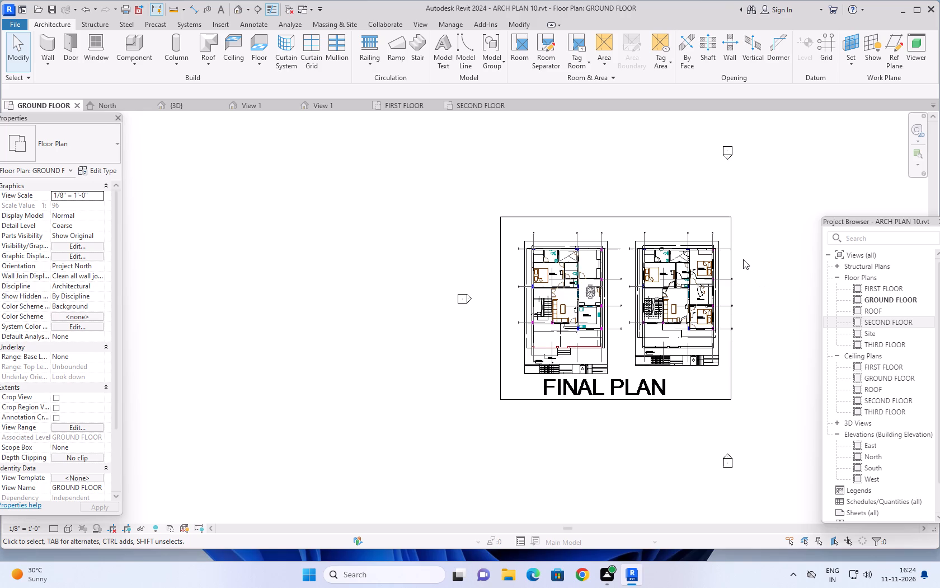
middle_drag(751, 290, 715, 278)
key(Escape)
key(Escape)
scroll(611, 206, up, 3)
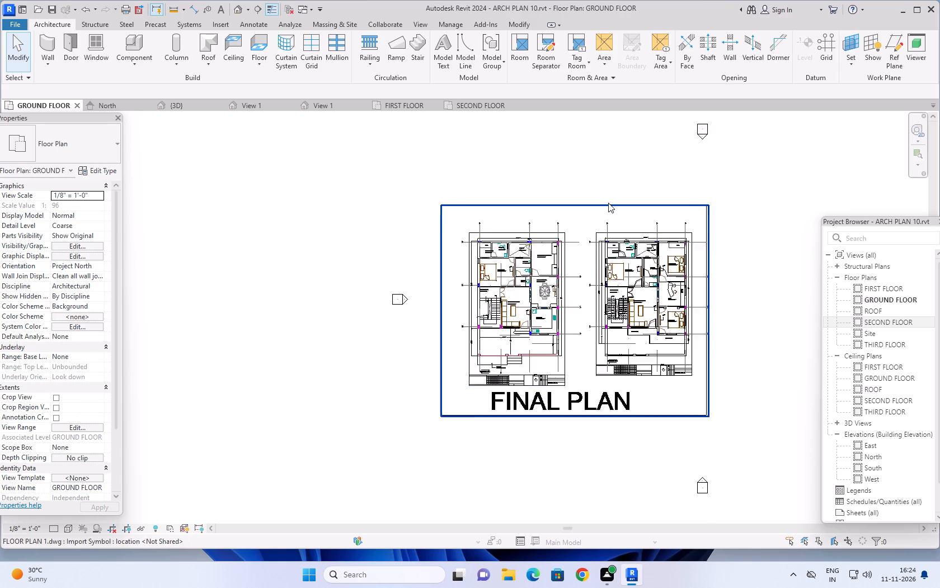
scroll(608, 203, up, 1)
scroll(622, 232, down, 3)
scroll(736, 269, down, 1)
middle_drag(732, 269, 677, 268)
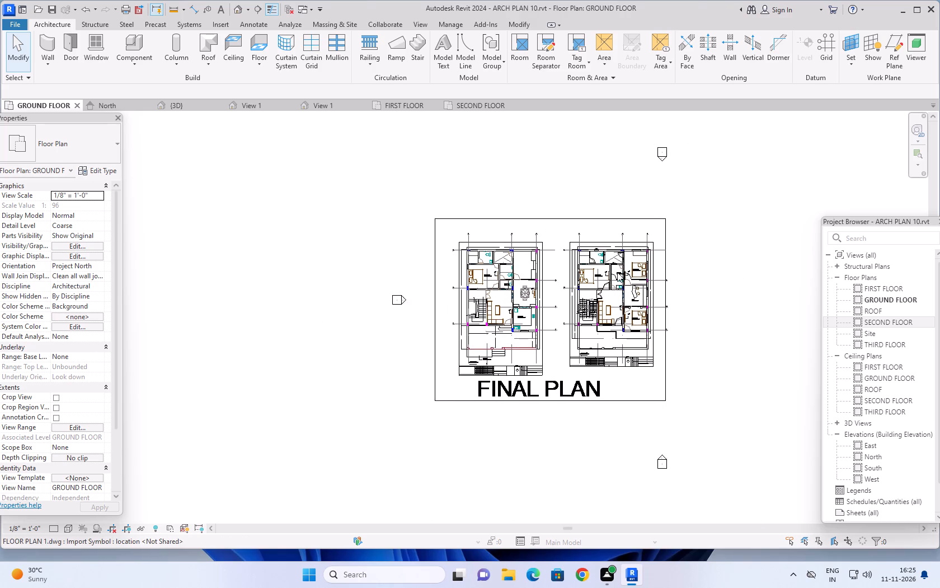
Examine the room layout of the eastern floor plan in the imported FINAL PLAN drawing, around the bedrooms, toilets and shaft.
scroll(560, 254, up, 5)
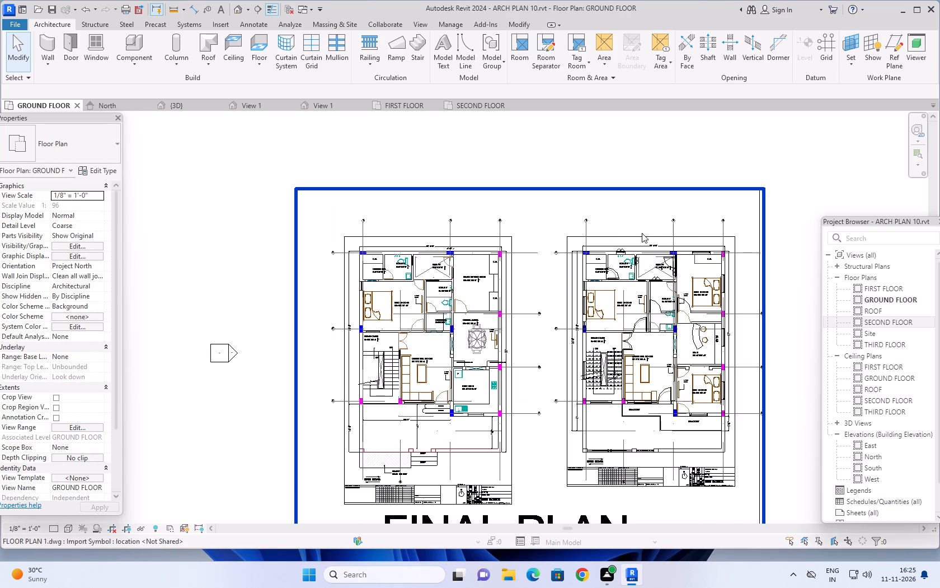
scroll(647, 233, down, 2)
scroll(789, 298, down, 1)
middle_drag(781, 295, 758, 291)
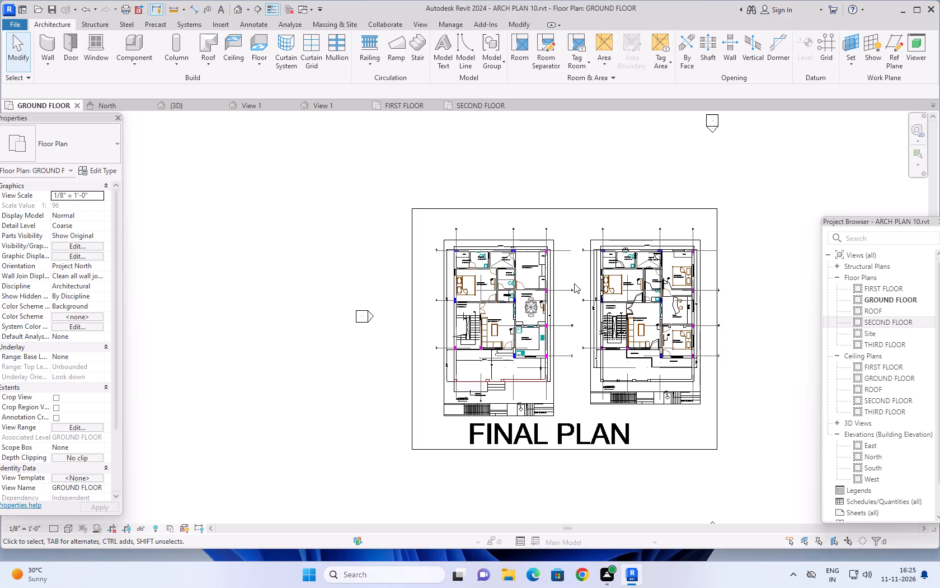
scroll(659, 279, up, 8)
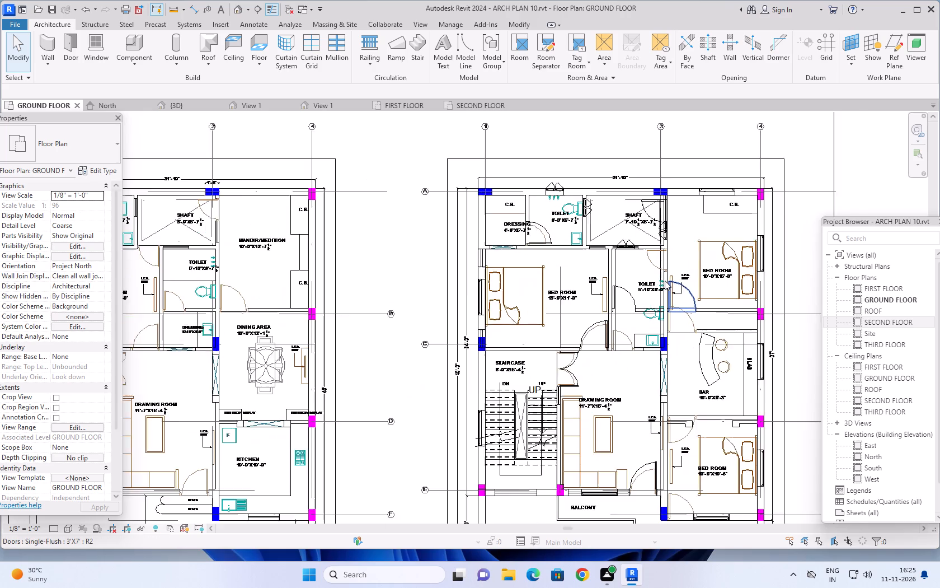
scroll(665, 281, up, 1)
scroll(668, 231, up, 6)
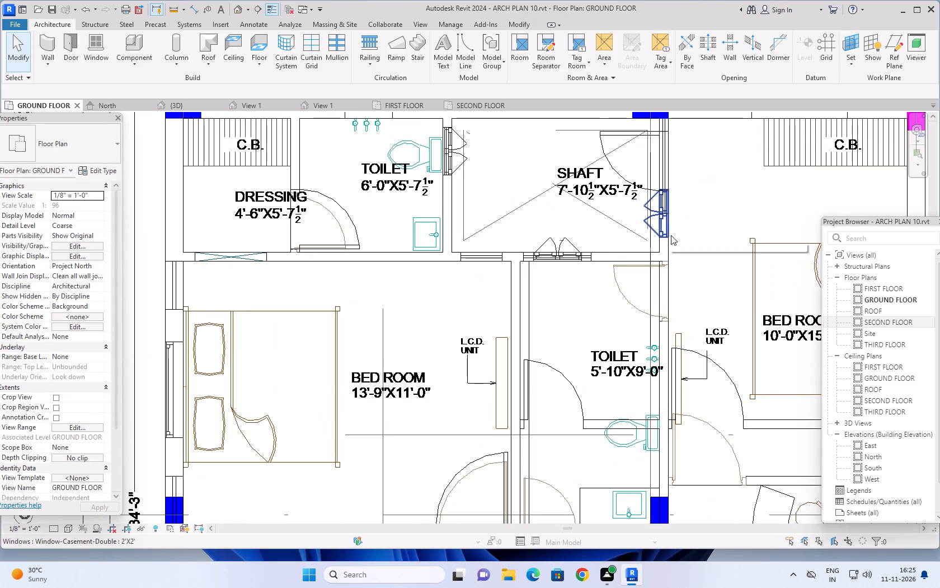
scroll(680, 244, down, 12)
middle_drag(789, 329, 728, 289)
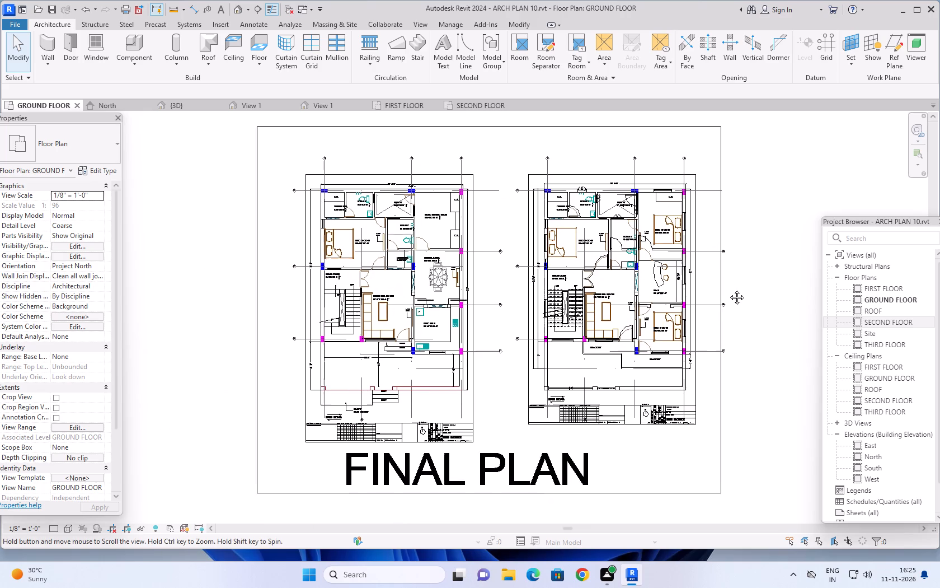
middle_drag(728, 289, 716, 295)
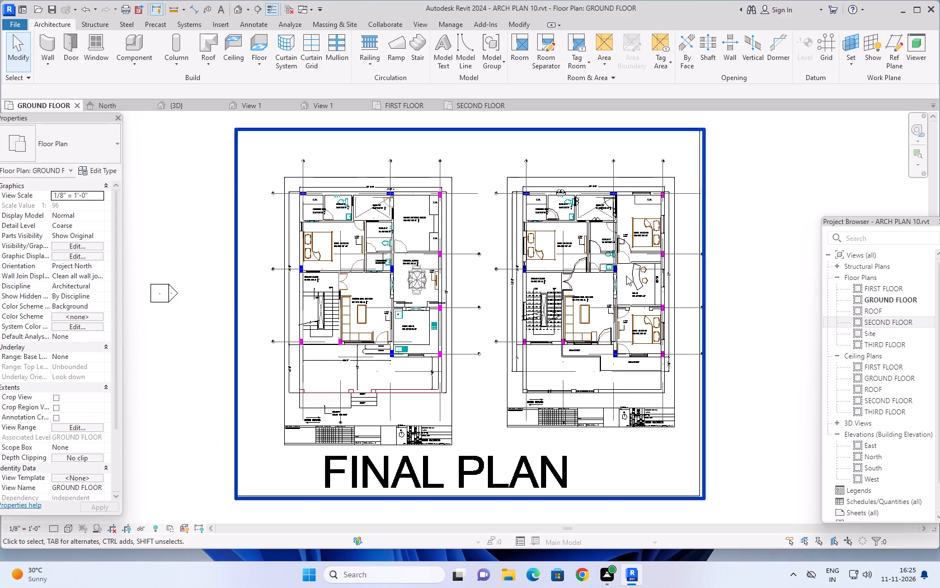
Inspect the house in the {3D} view, checking the front balconies, staircase roof slab and terrace from above.
click(187, 109)
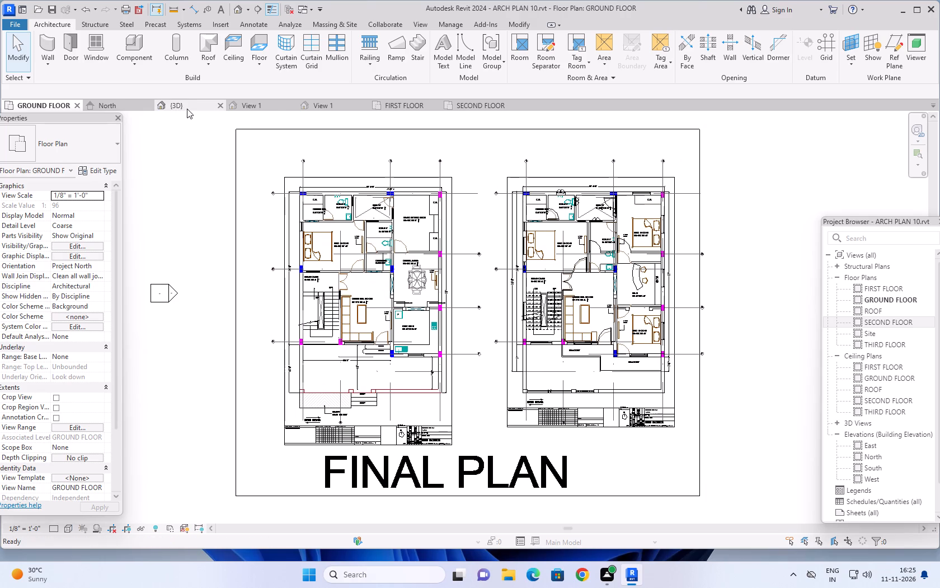
scroll(486, 409, down, 1)
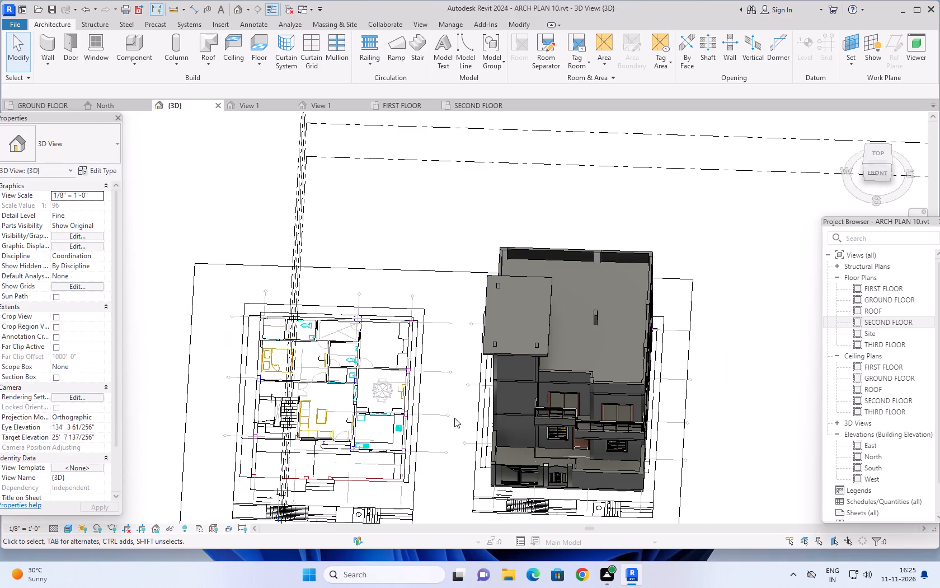
shift+middle_drag(432, 413, 454, 295)
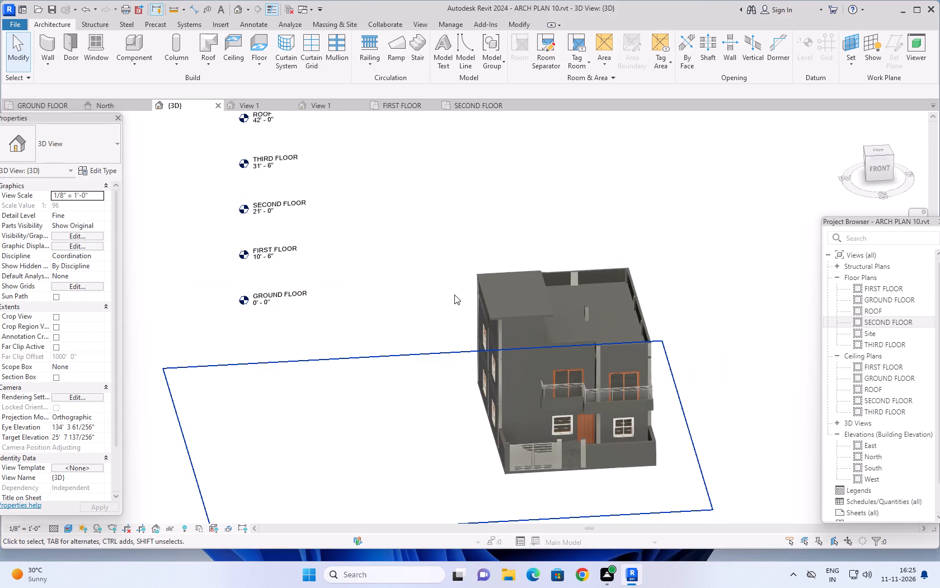
shift+middle_drag(598, 361, 607, 321)
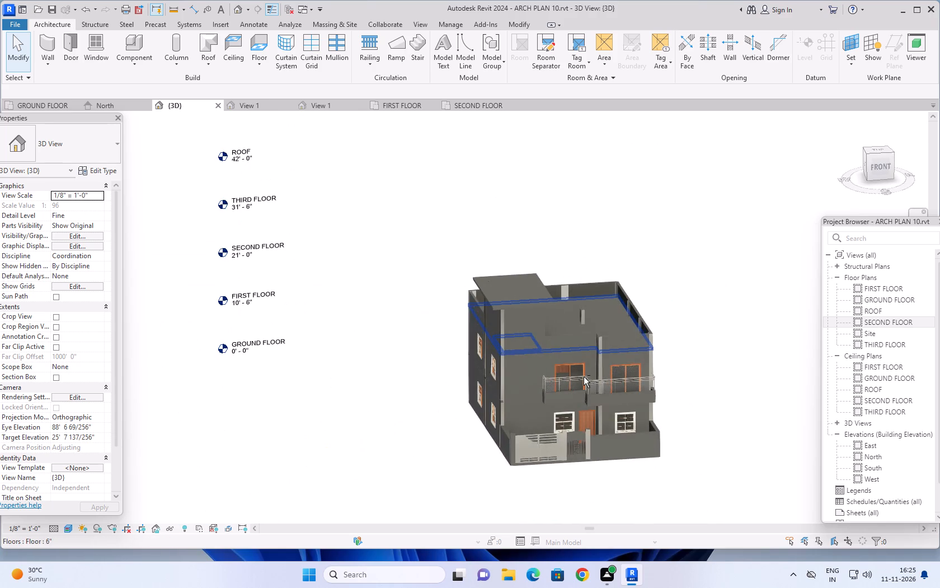
scroll(584, 377, up, 10)
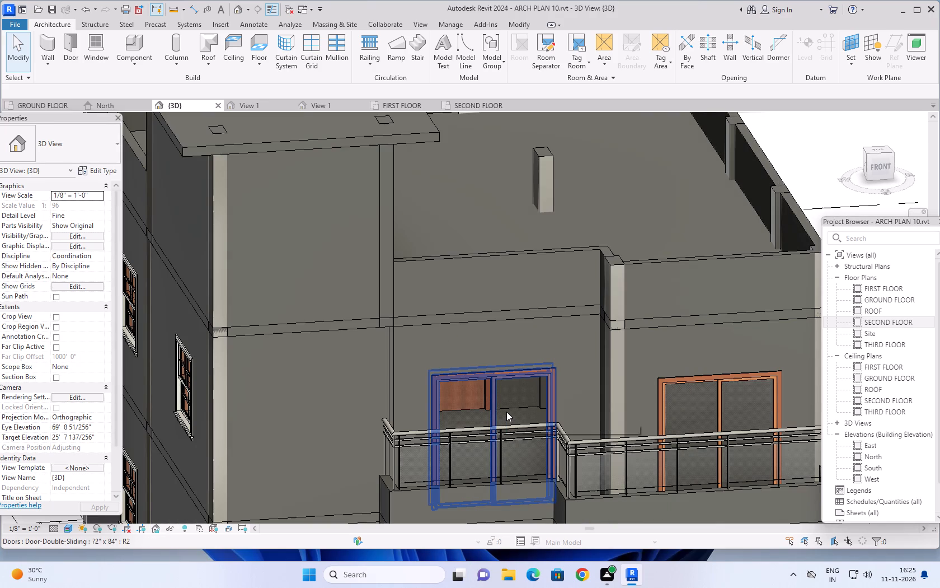
scroll(587, 382, down, 3)
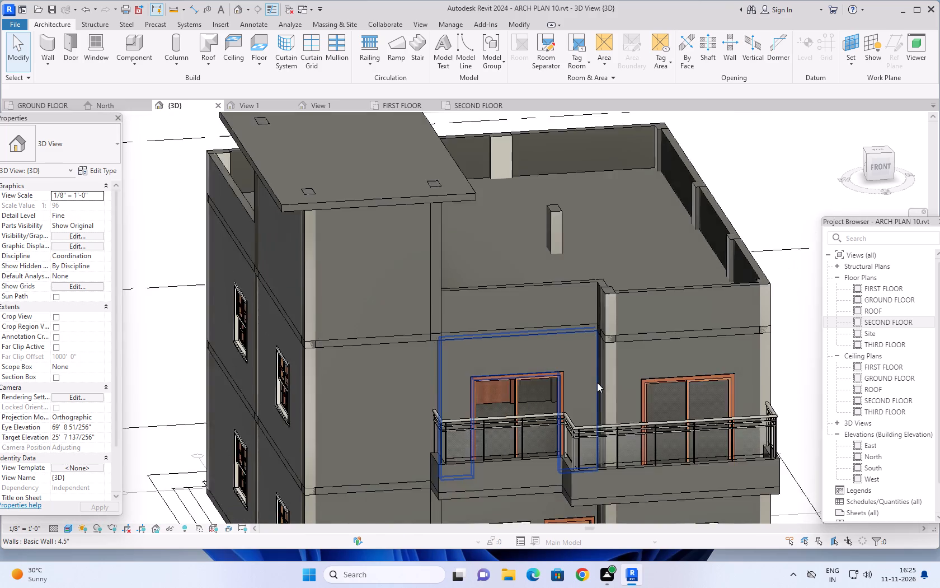
scroll(597, 382, down, 2)
shift+middle_drag(541, 176, 530, 310)
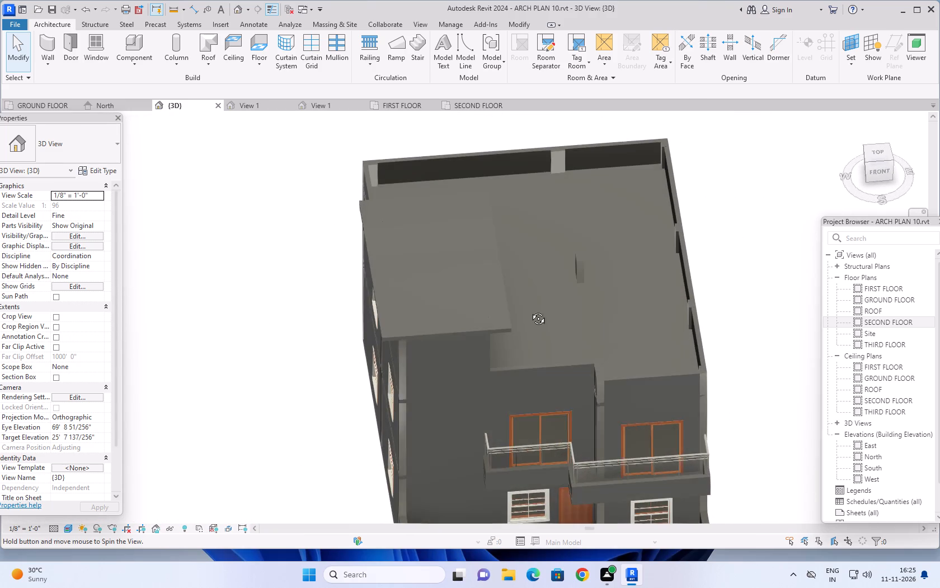
shift+middle_drag(530, 310, 530, 311)
Start a shaft opening in the GROUND FLOOR plan and sketch a 1'6" by 9" boundary rectangle around the house's north-west corner column.
click(53, 104)
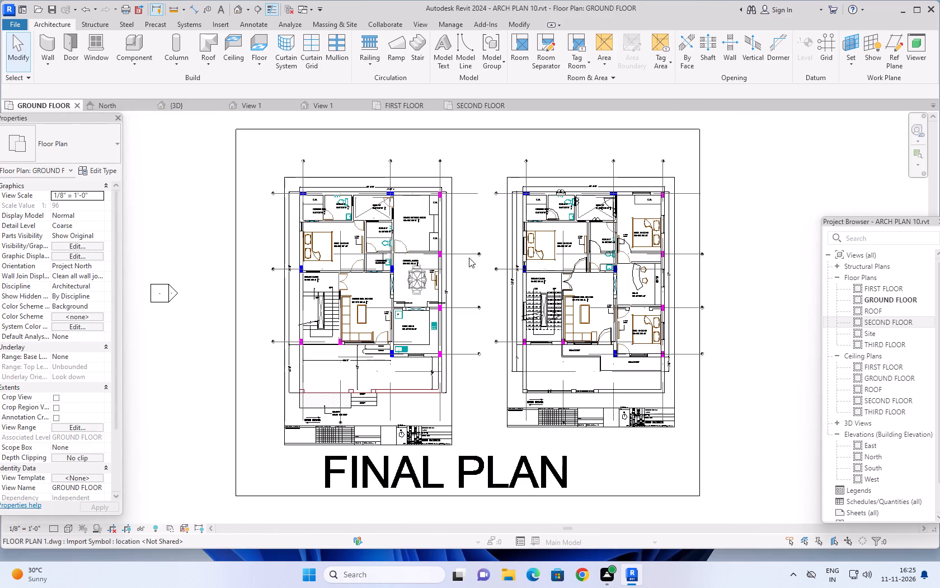
scroll(509, 175, up, 2)
middle_drag(493, 171, 439, 158)
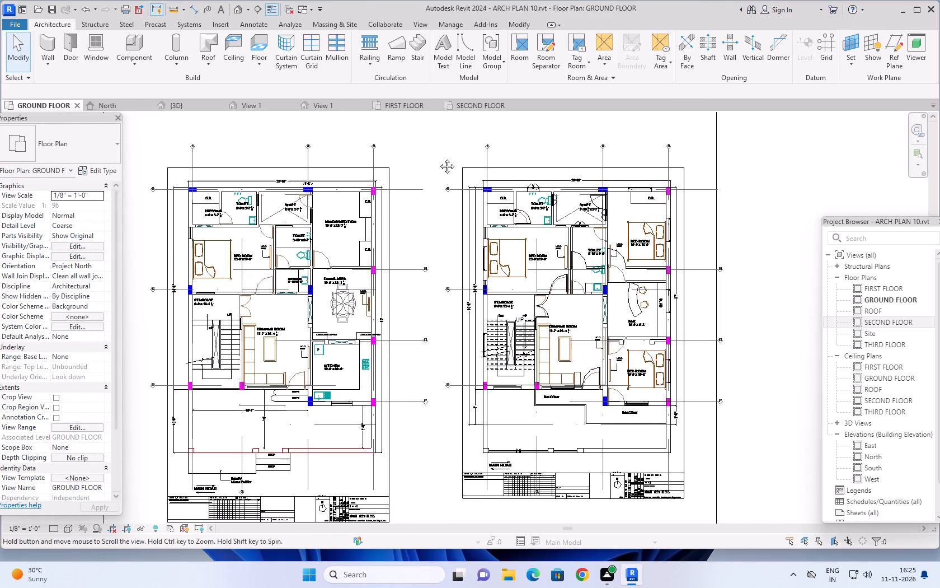
middle_drag(439, 158, 433, 156)
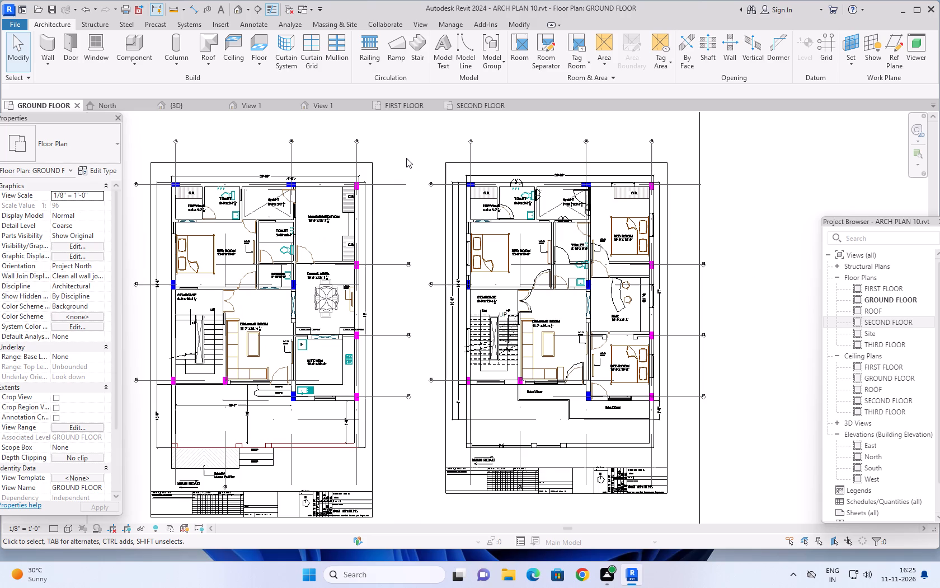
click(711, 43)
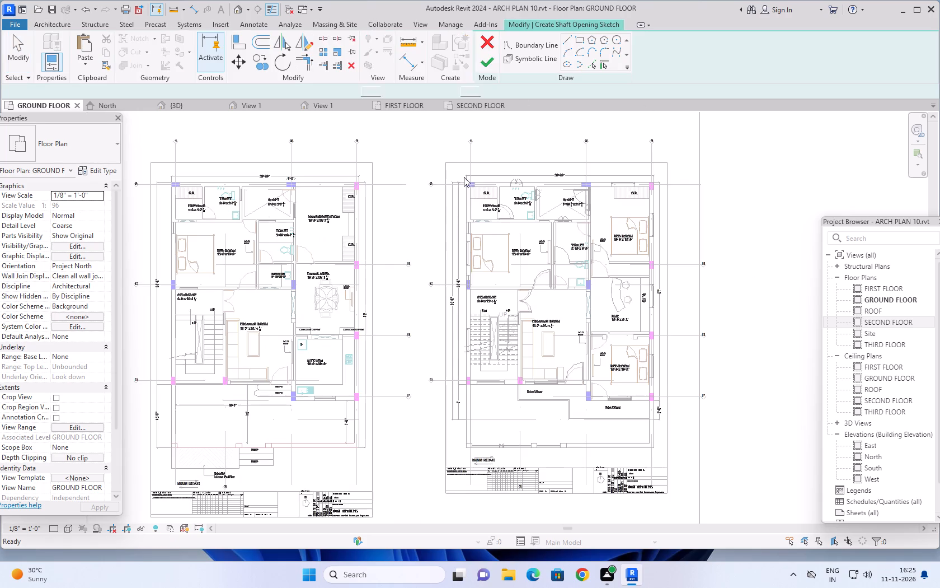
scroll(464, 170, up, 6)
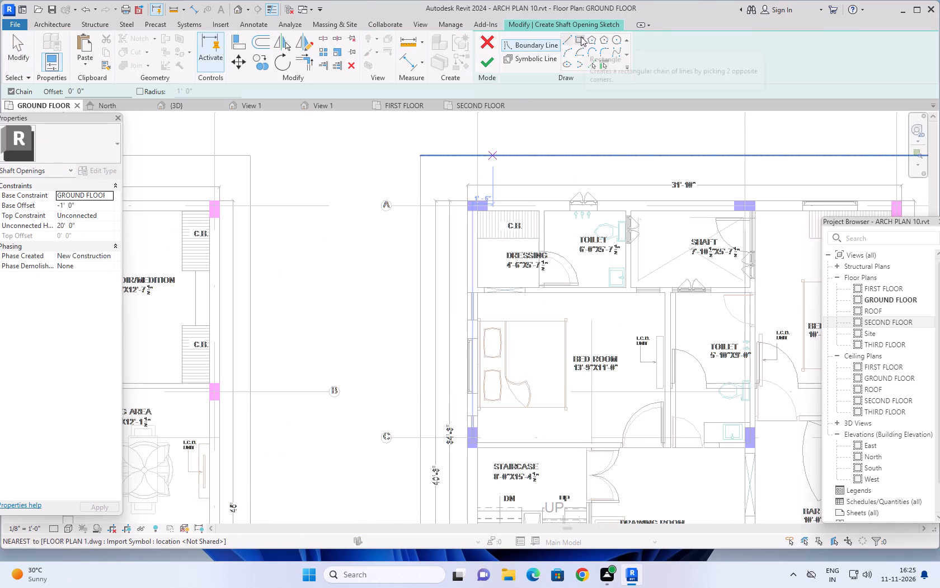
click(581, 36)
scroll(464, 192, up, 11)
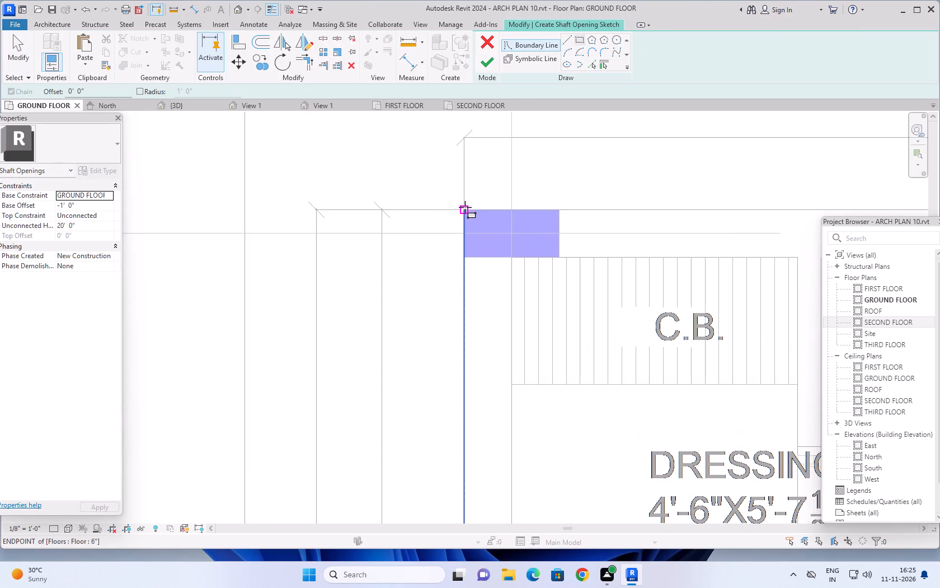
click(464, 210)
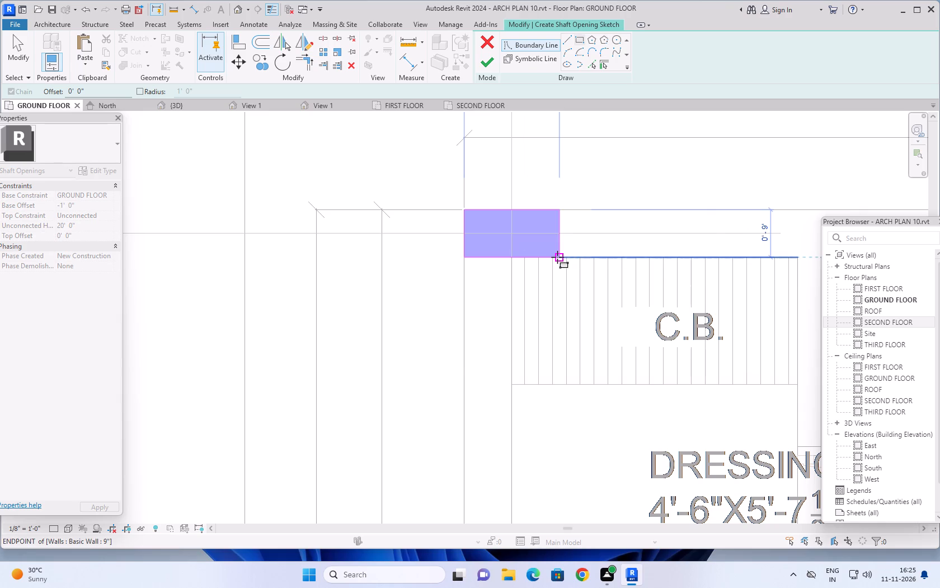
click(557, 257)
Sketch shaft boundary rectangles around the two remaining grid A columns: 1'6" by 9" at grid 3 and 9" by 1'3" at grid 4.
scroll(682, 164, down, 6)
middle_drag(721, 163, 639, 173)
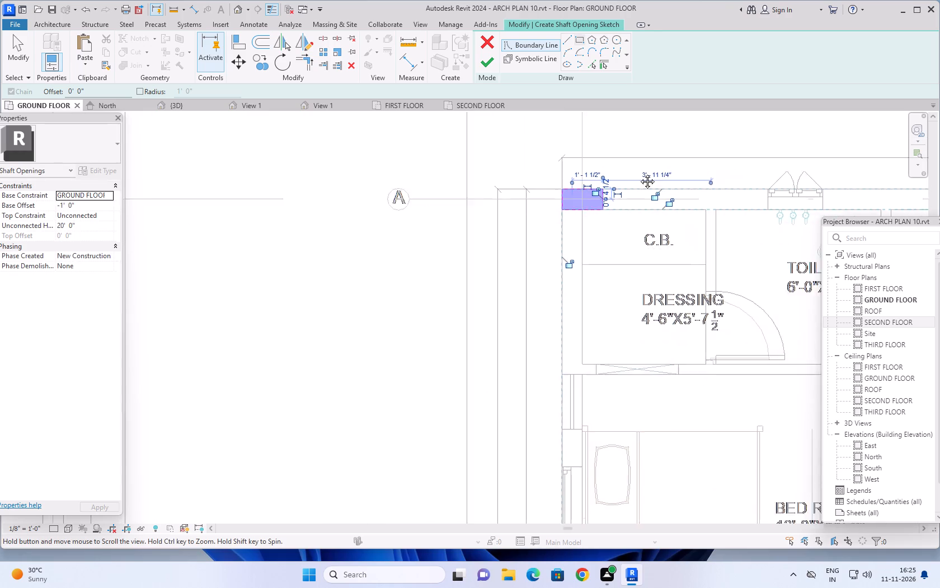
middle_drag(639, 173, 252, 192)
scroll(693, 218, up, 3)
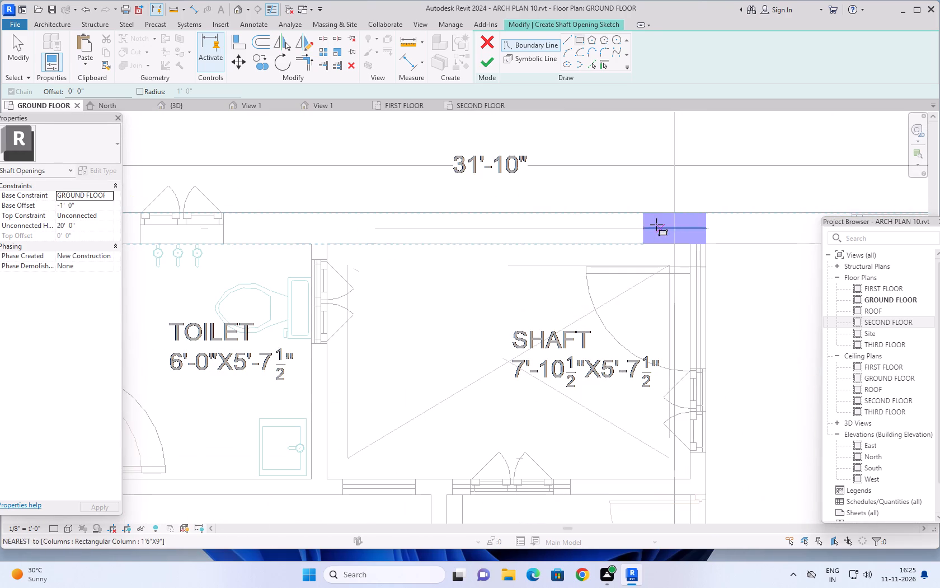
click(642, 213)
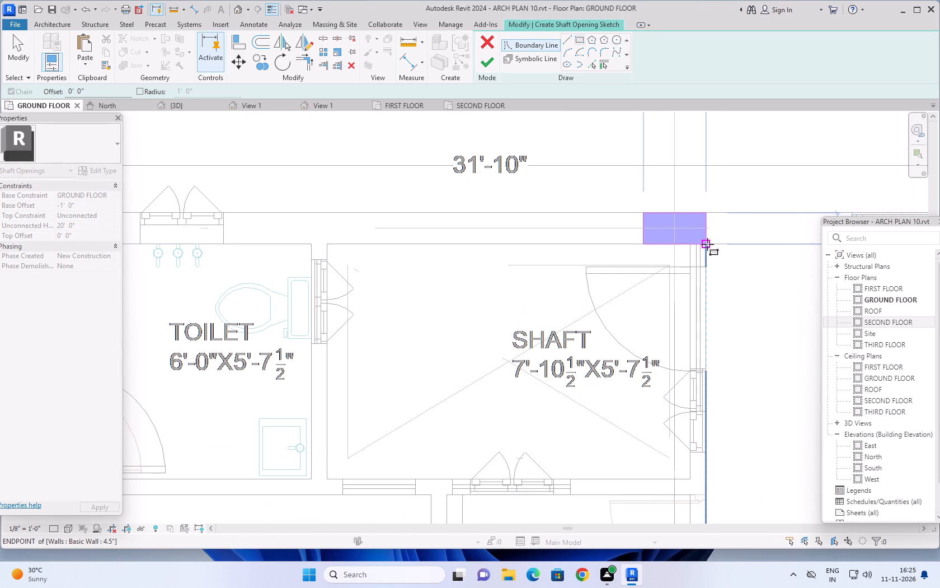
click(707, 244)
scroll(743, 302, down, 5)
middle_drag(741, 311, 417, 257)
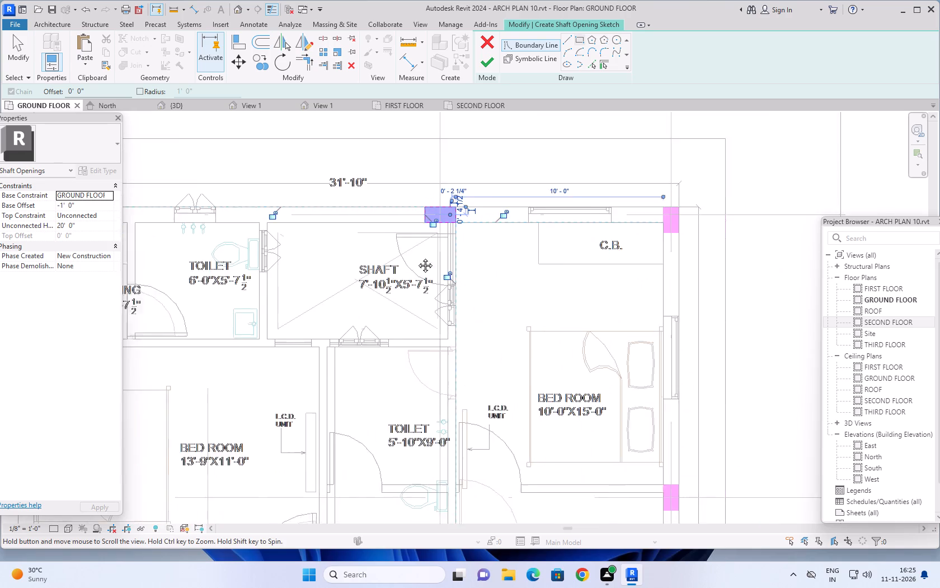
middle_drag(417, 257, 335, 270)
scroll(540, 203, up, 3)
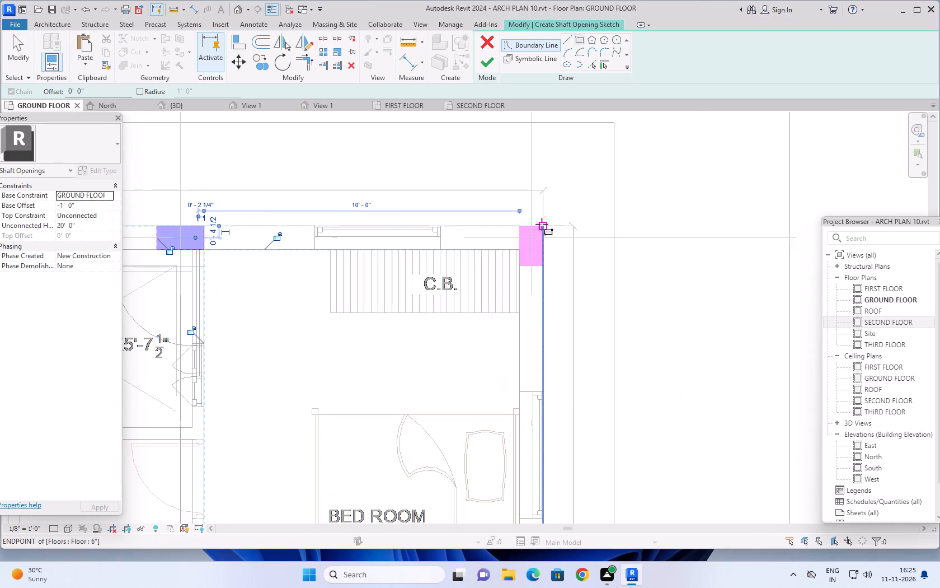
click(540, 226)
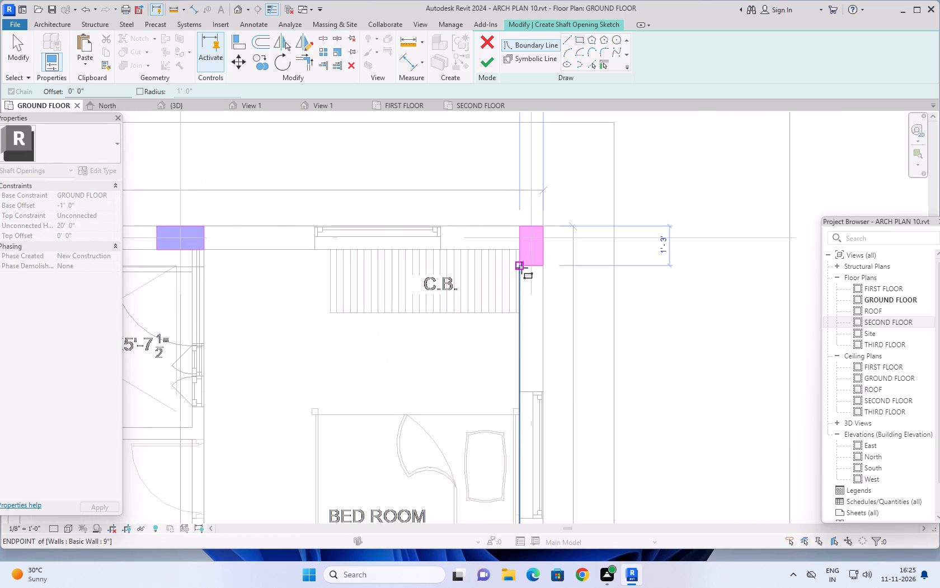
click(521, 267)
Sketch 9" by 1'3" shaft boundary rectangles around the east wall columns at grids B and D.
scroll(669, 300, down, 7)
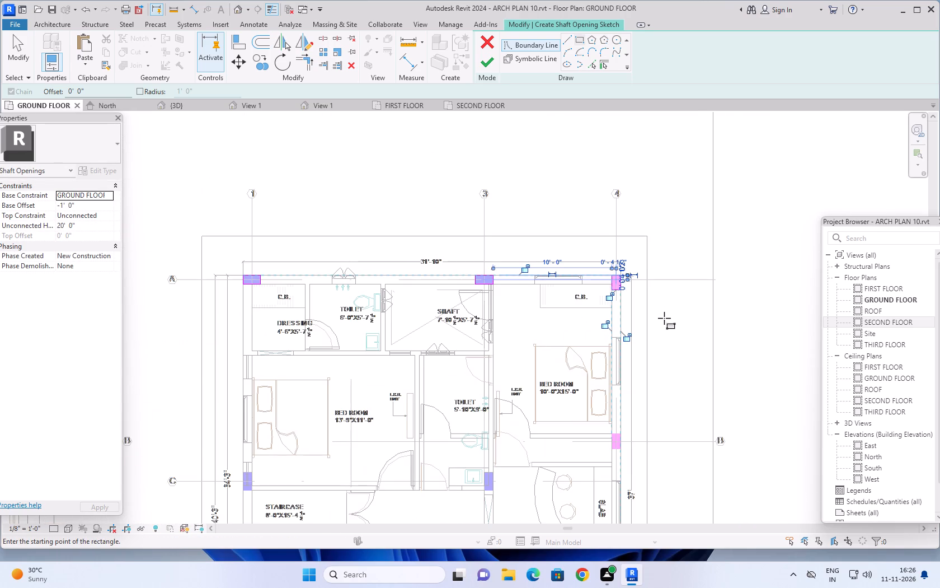
middle_drag(664, 297, 669, 165)
scroll(642, 310, up, 5)
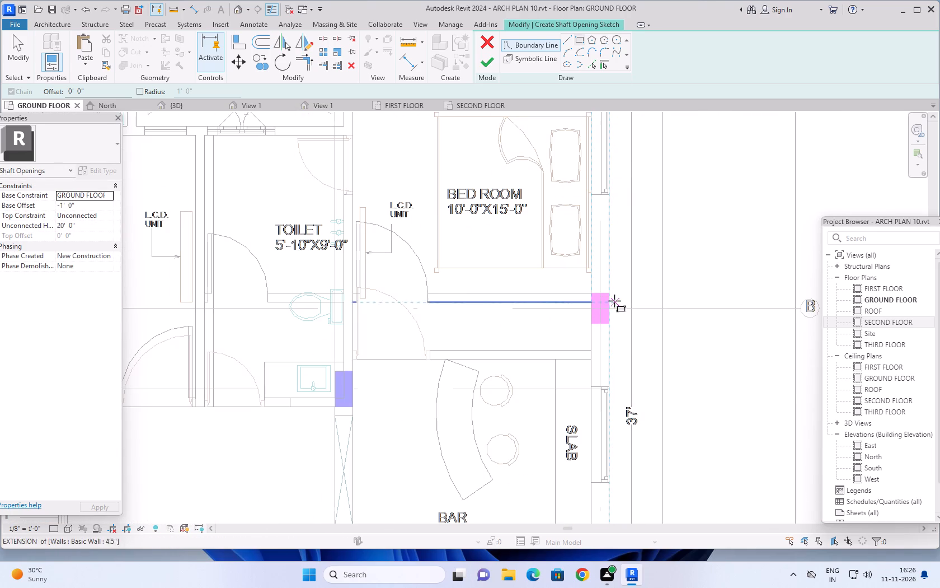
click(607, 294)
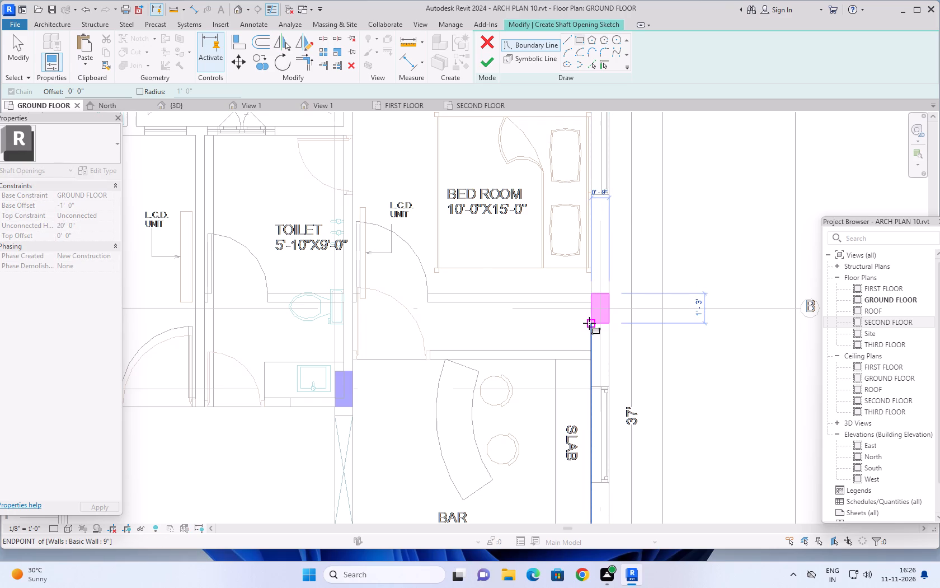
click(589, 323)
scroll(697, 317, down, 8)
middle_drag(694, 341, 698, 240)
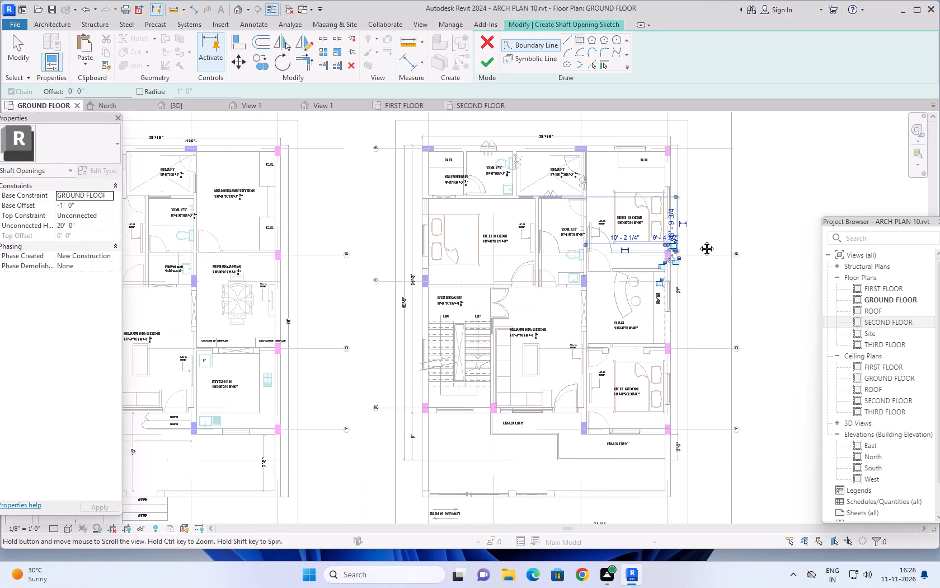
middle_drag(698, 240, 701, 234)
scroll(684, 290, up, 7)
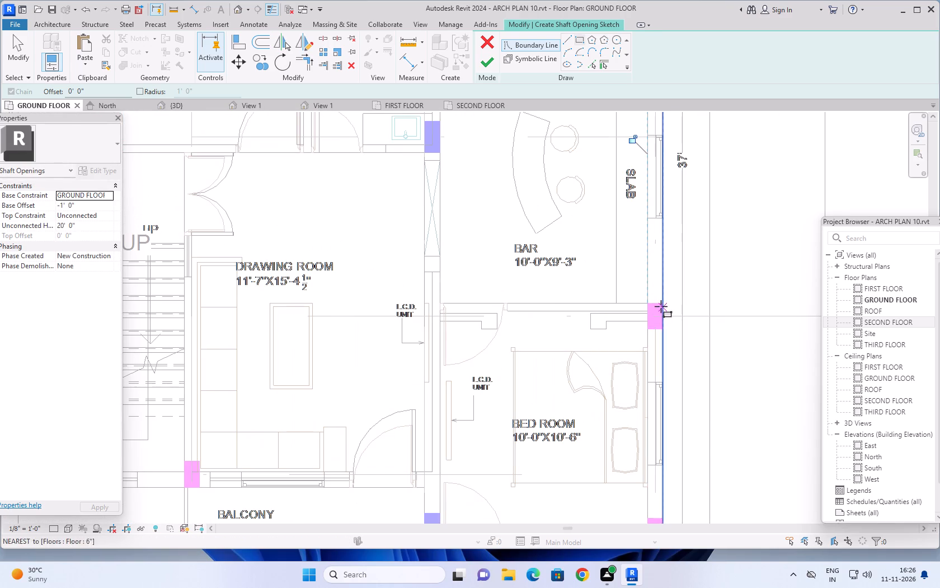
click(661, 304)
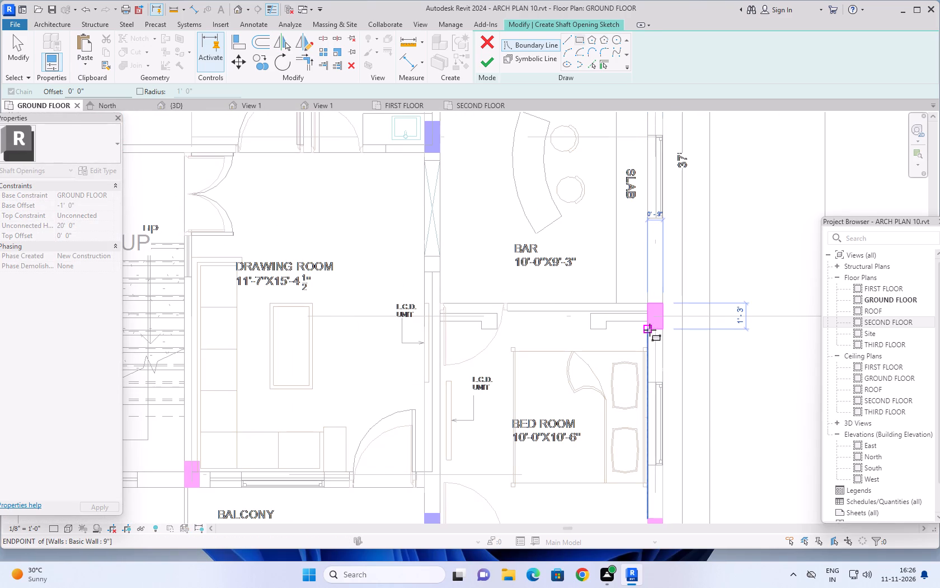
click(650, 330)
Sketch shaft boundary rectangles around the two grid F columns: 9" by 1'3" on the east wall and 9" by 1'6" at the balcony's inner end.
scroll(720, 346, down, 7)
middle_drag(735, 358, 734, 304)
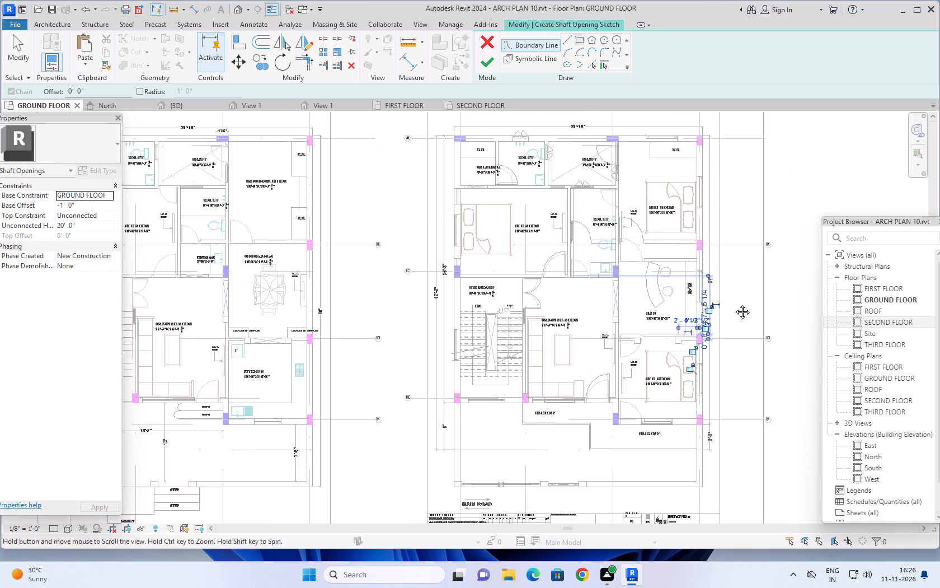
middle_drag(734, 304, 736, 267)
scroll(694, 328, up, 9)
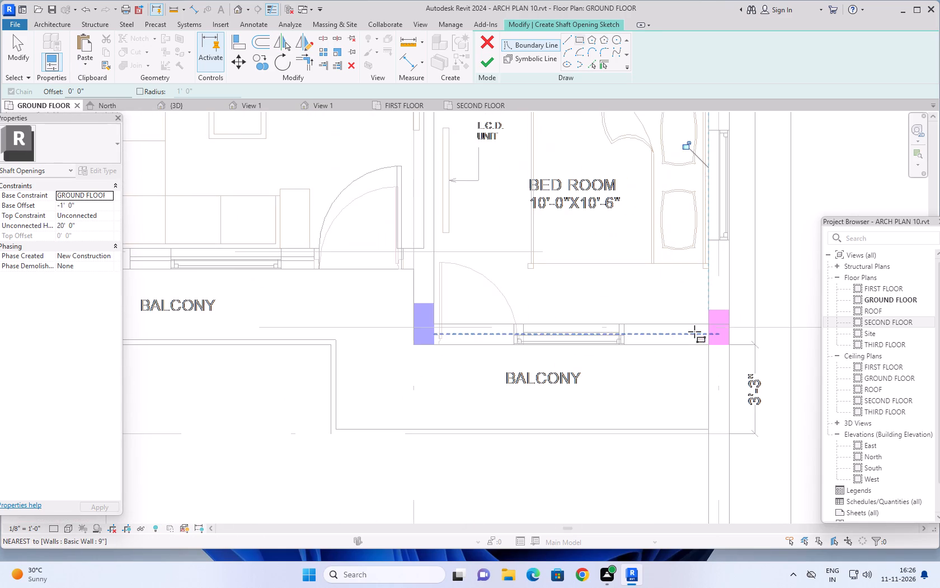
click(729, 309)
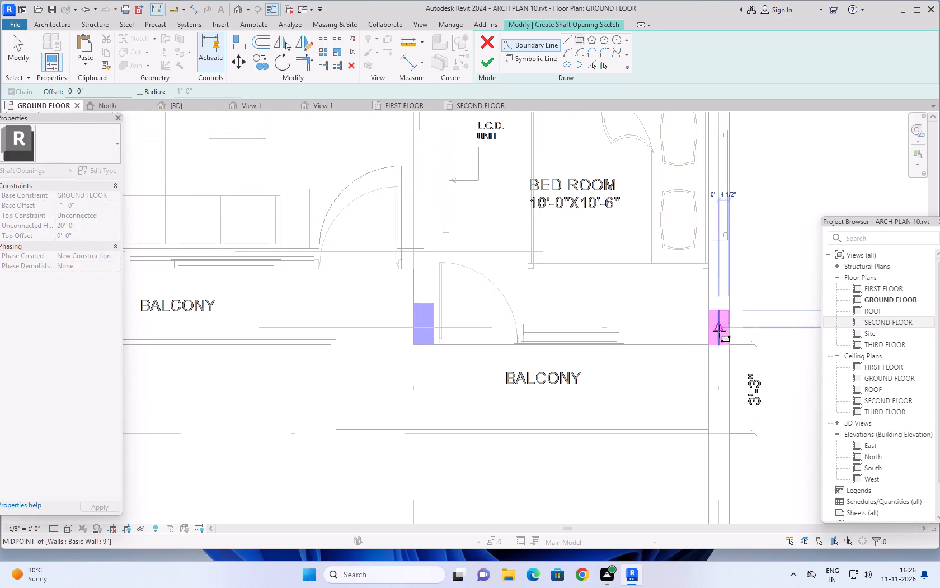
click(710, 342)
scroll(592, 372, down, 5)
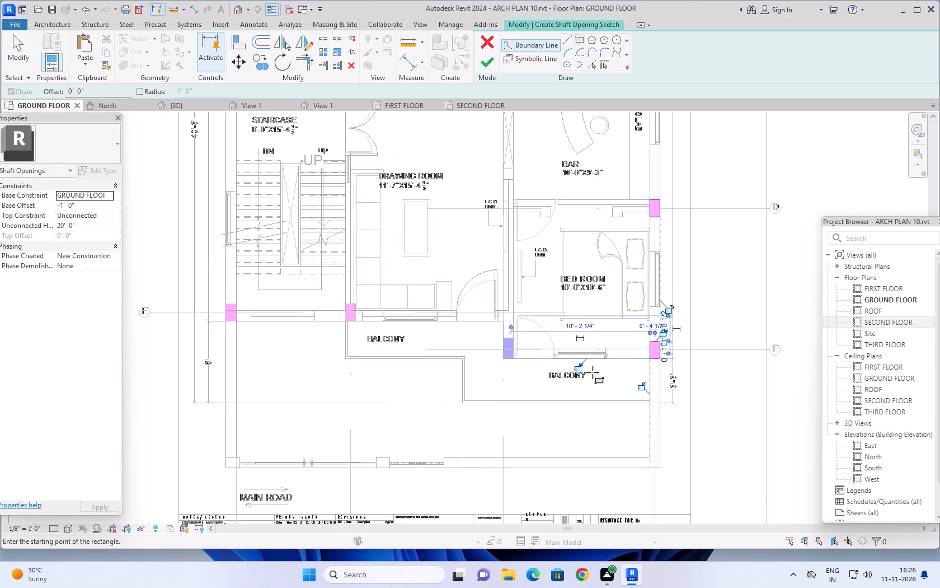
scroll(491, 365, up, 5)
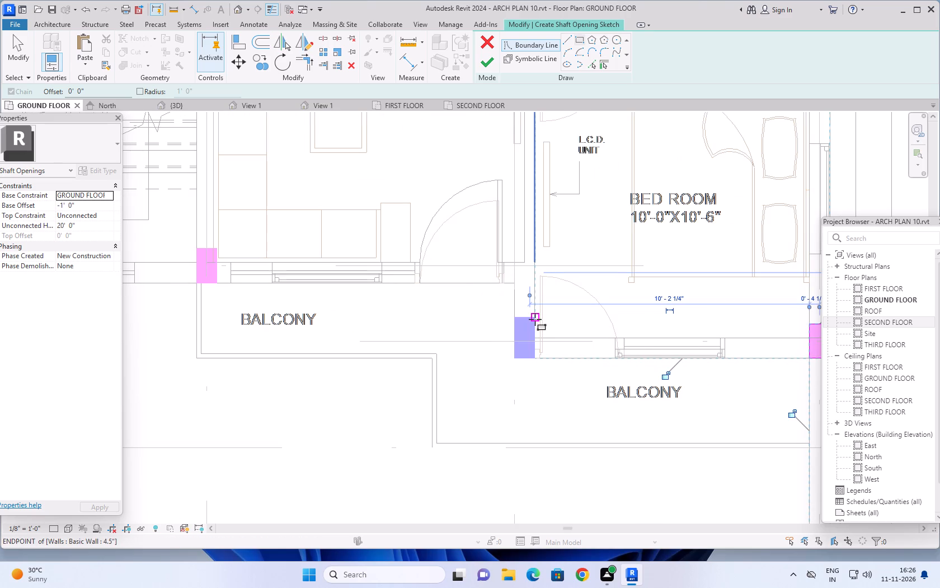
click(535, 319)
click(515, 359)
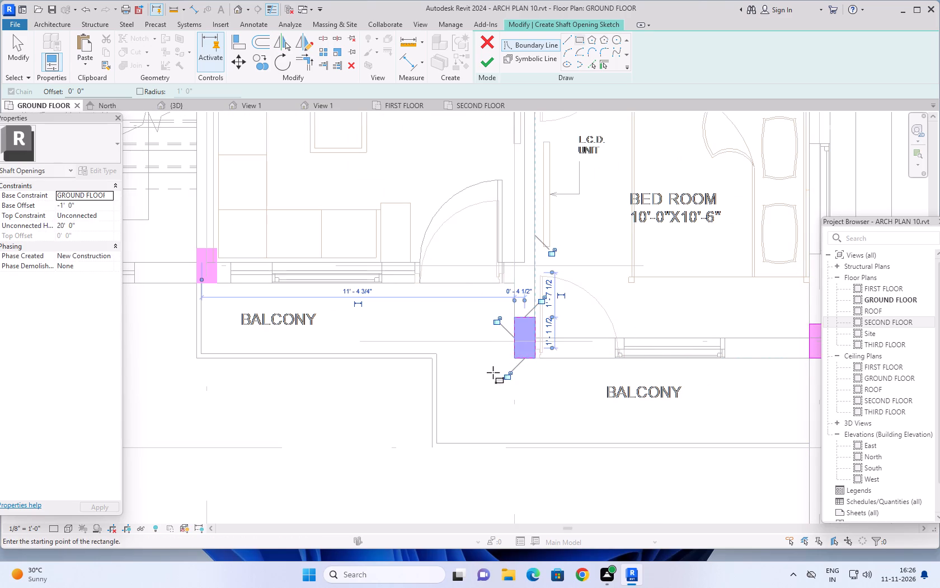
Sketch 9" by 1'6" shaft boundary rectangles around the two grid C columns, beside the bar and at the staircase's west wall.
scroll(435, 325, down, 10)
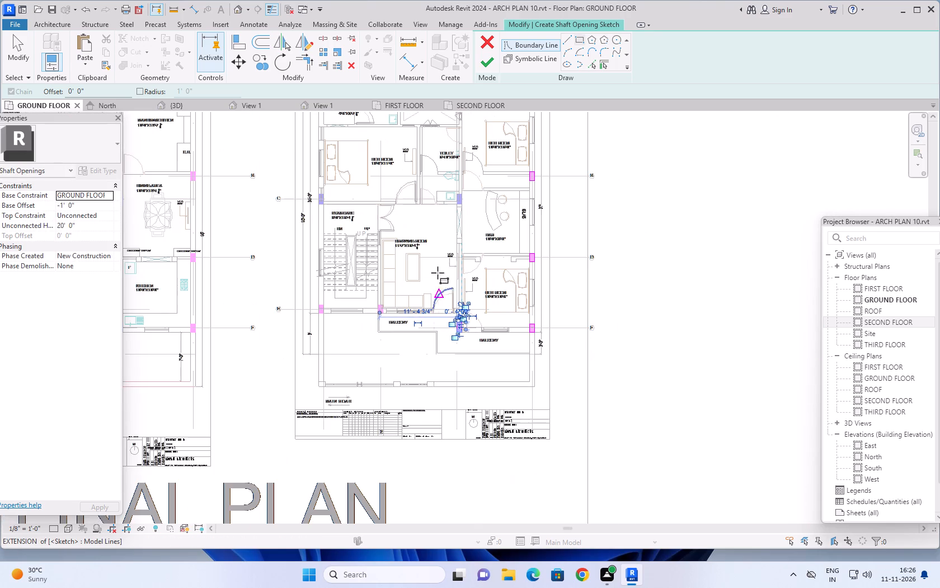
middle_drag(435, 214, 524, 265)
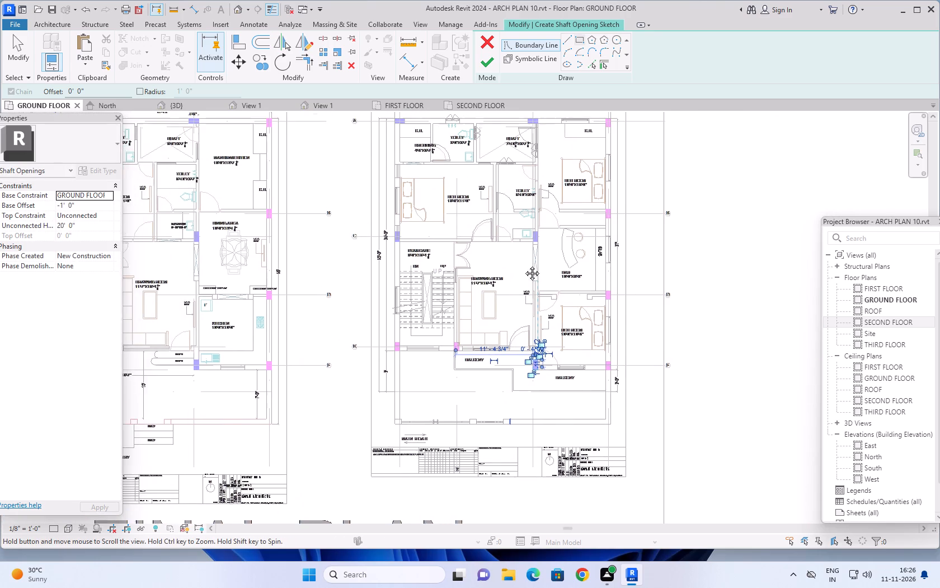
middle_drag(524, 265, 546, 277)
scroll(560, 253, up, 6)
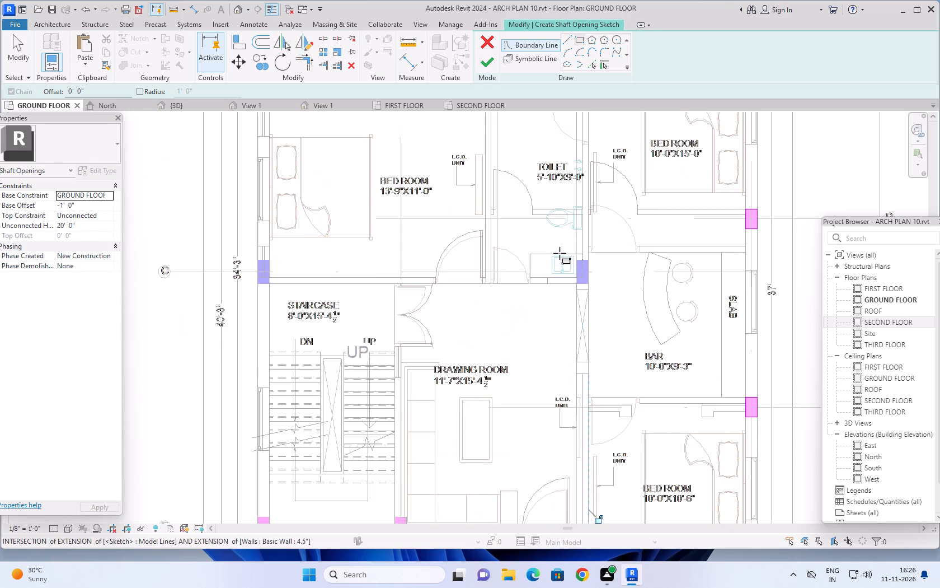
scroll(570, 265, up, 3)
click(599, 259)
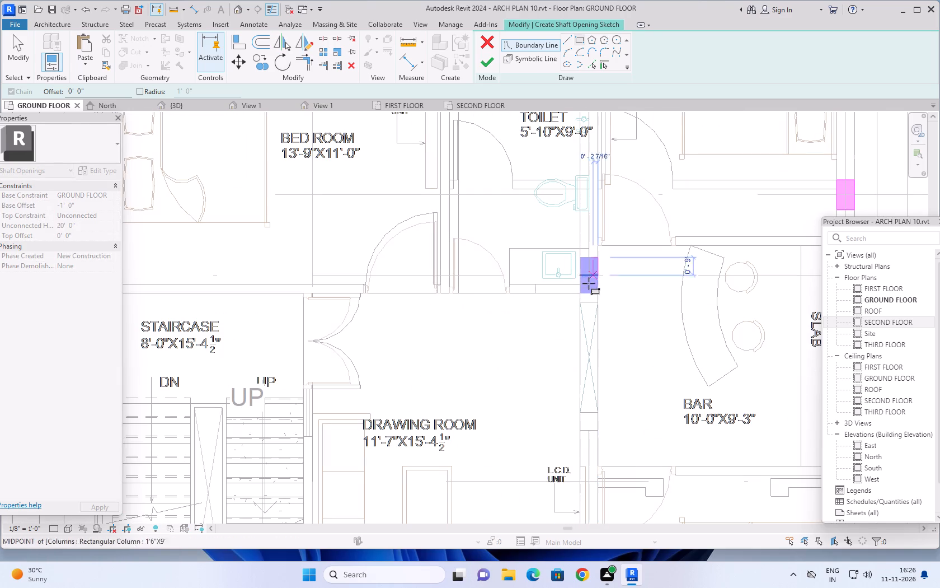
click(580, 294)
scroll(478, 343, down, 5)
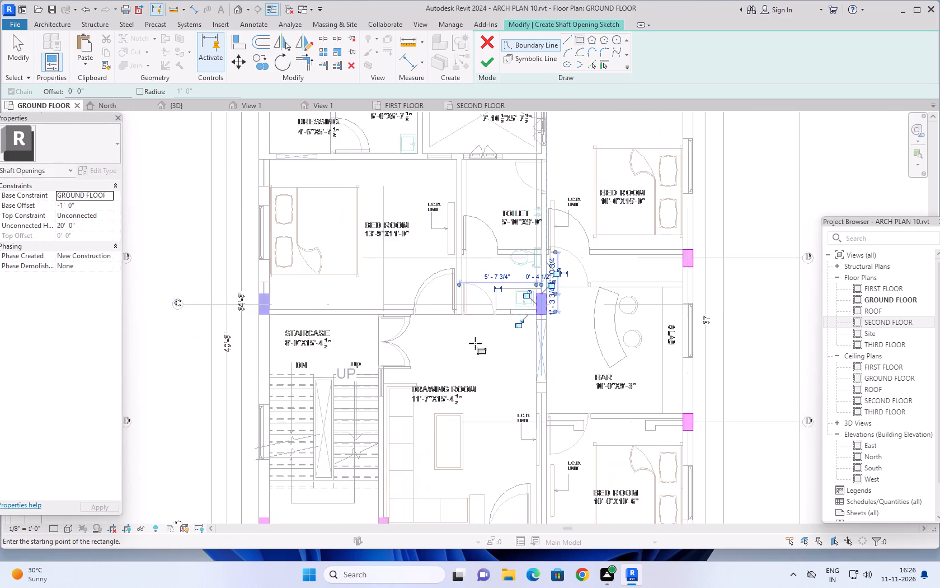
scroll(475, 343, down, 1)
middle_drag(490, 337, 640, 292)
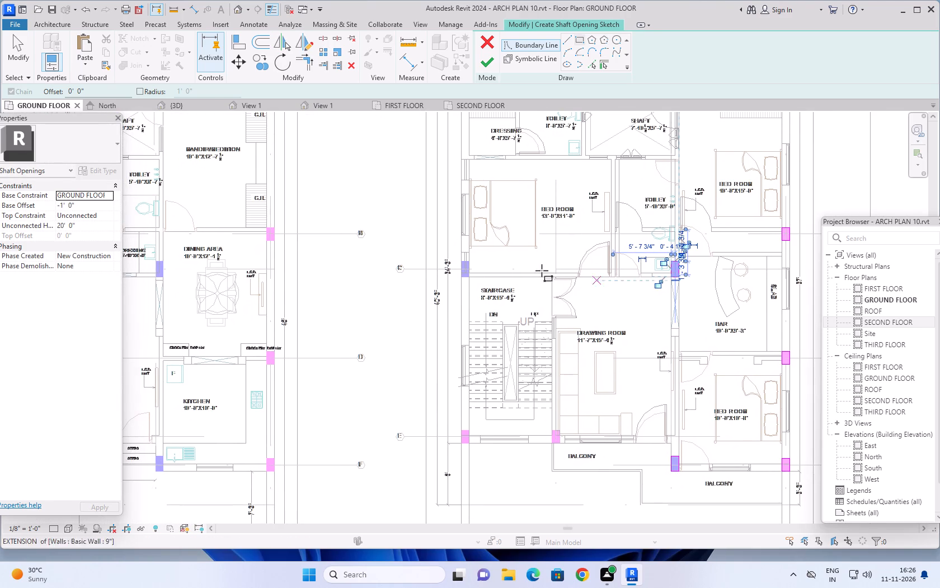
scroll(477, 252, up, 5)
click(461, 273)
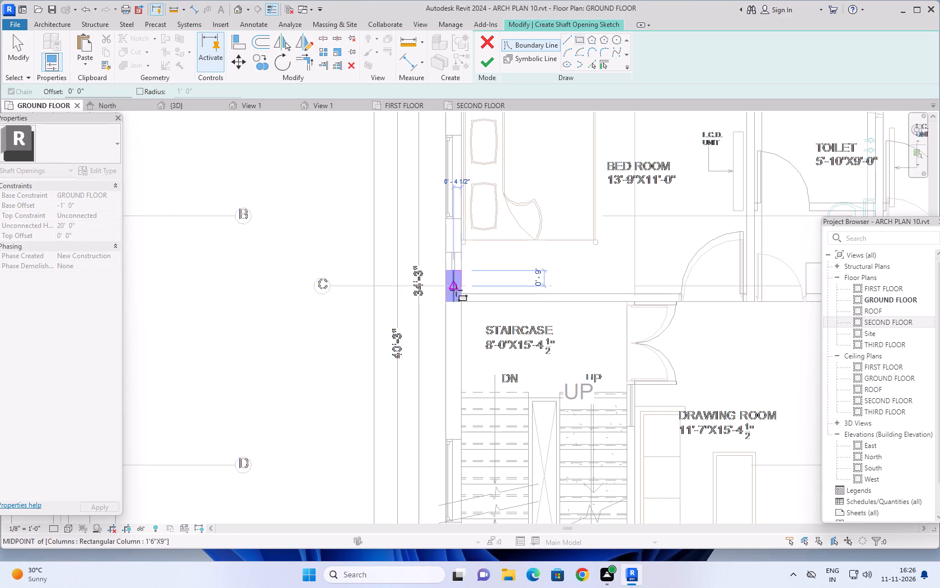
click(446, 301)
Sketch 9" by 1'3" shaft boundary rectangles around the two grid E columns at either side of the staircase.
scroll(410, 344, down, 7)
middle_drag(423, 360, 441, 244)
scroll(454, 338, up, 2)
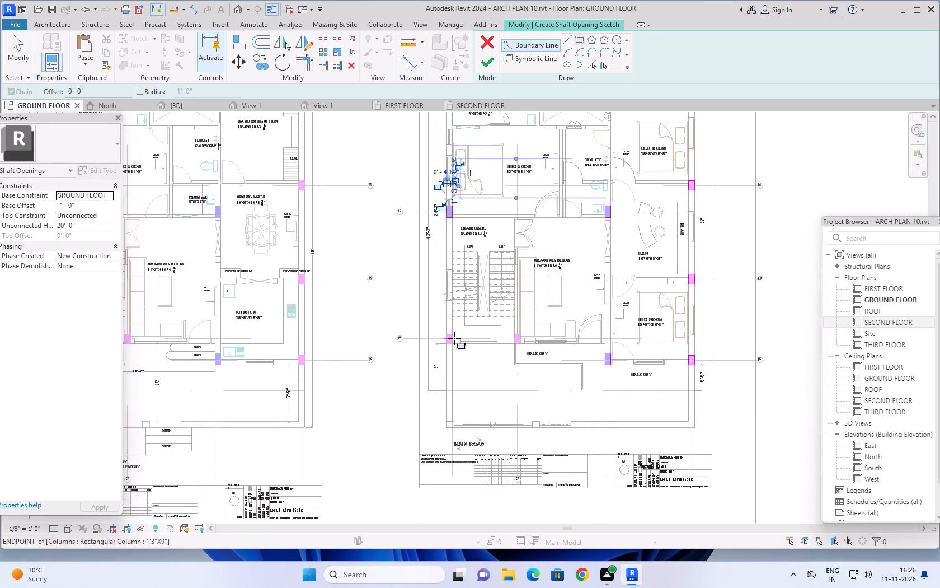
scroll(454, 338, up, 9)
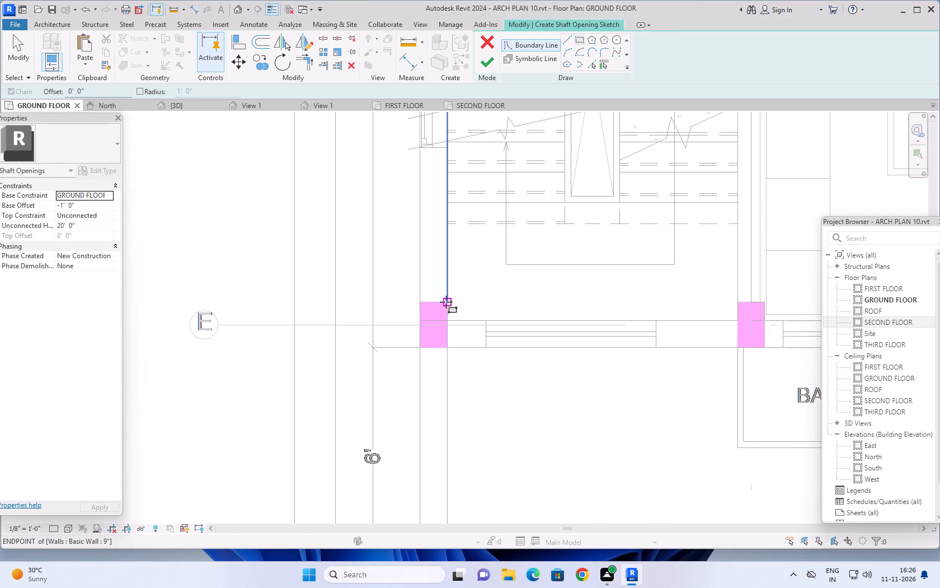
click(446, 302)
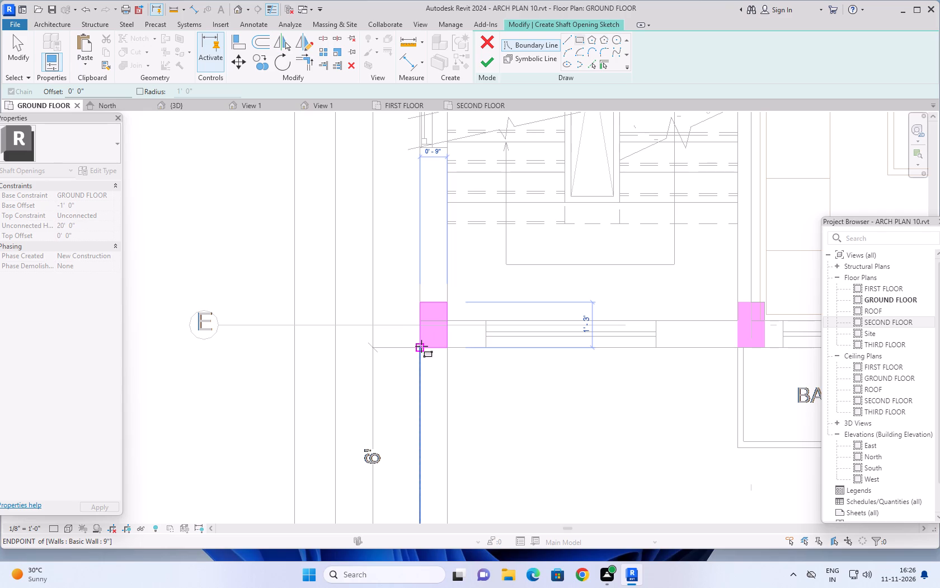
click(419, 347)
scroll(516, 382, down, 5)
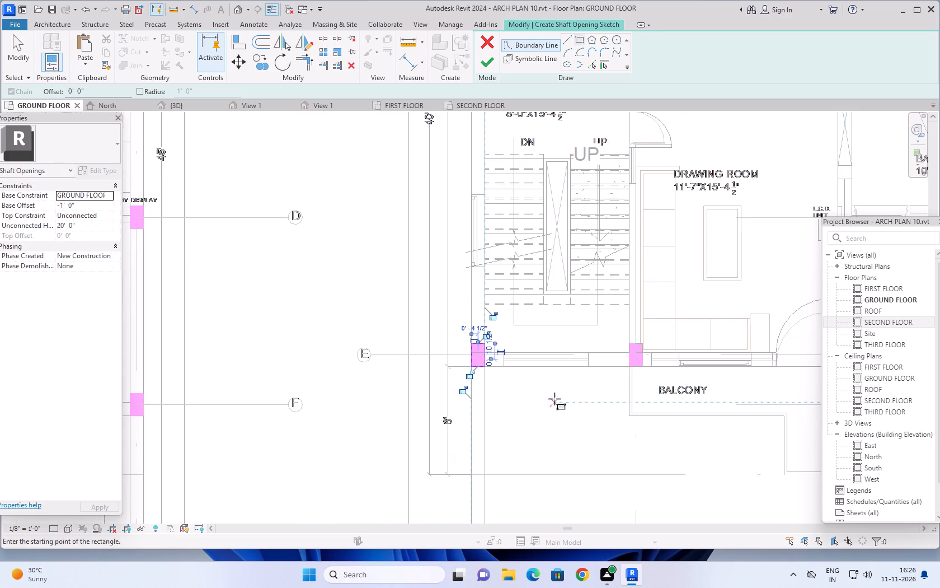
scroll(554, 399, down, 4)
middle_drag(564, 404, 471, 393)
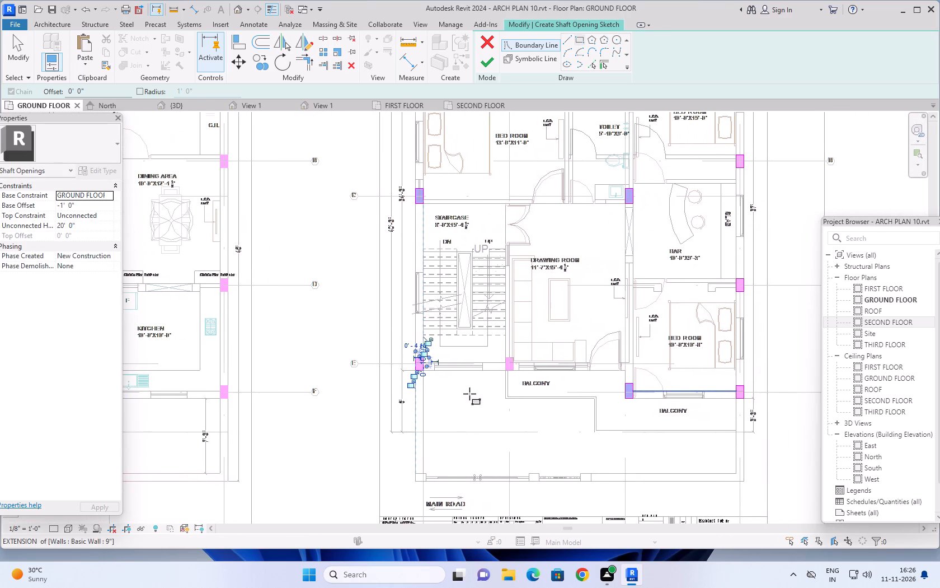
scroll(493, 363, up, 12)
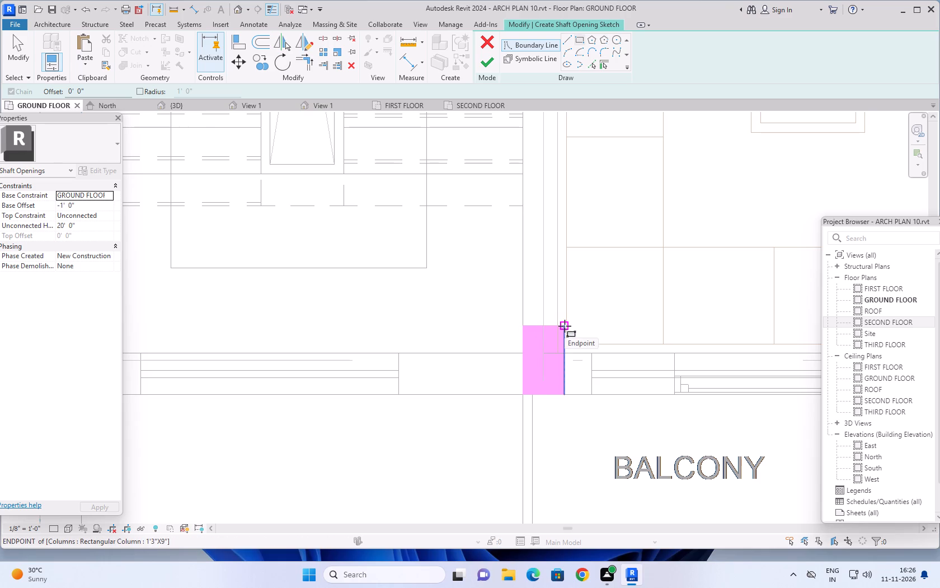
click(565, 326)
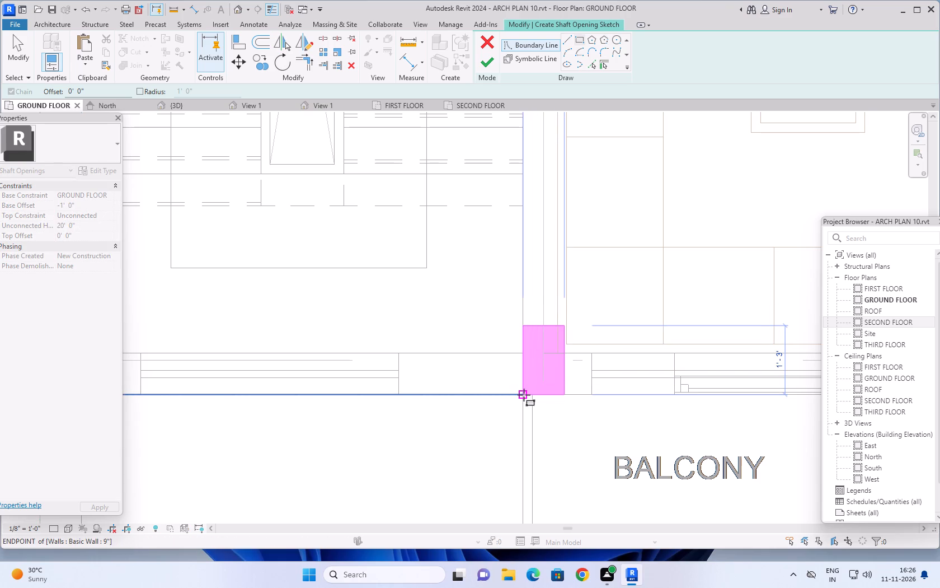
click(524, 395)
Stop drawing rectangles, check the boundaries around all columns in the plan, and finish the shaft opening sketch.
scroll(476, 423, down, 8)
scroll(550, 423, down, 5)
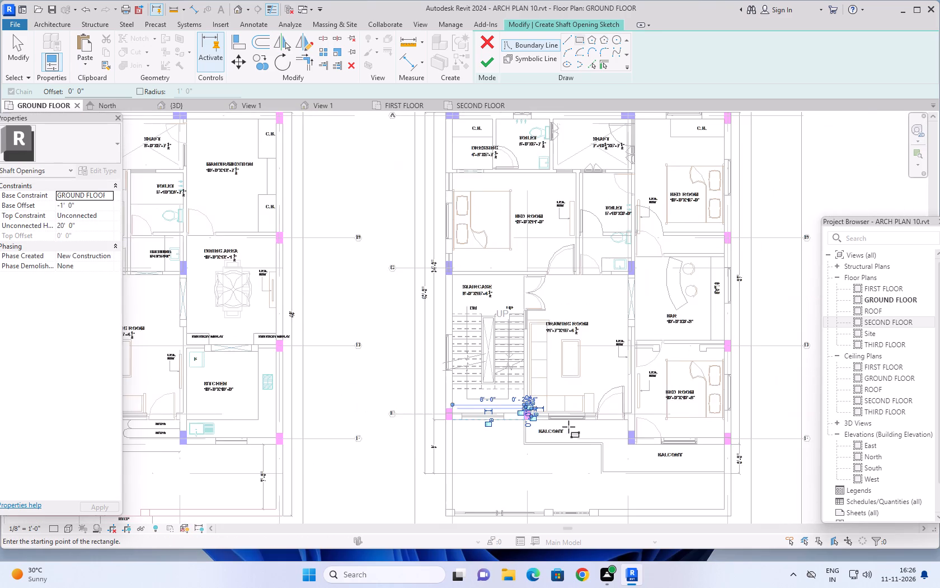
scroll(576, 427, down, 3)
scroll(741, 402, down, 2)
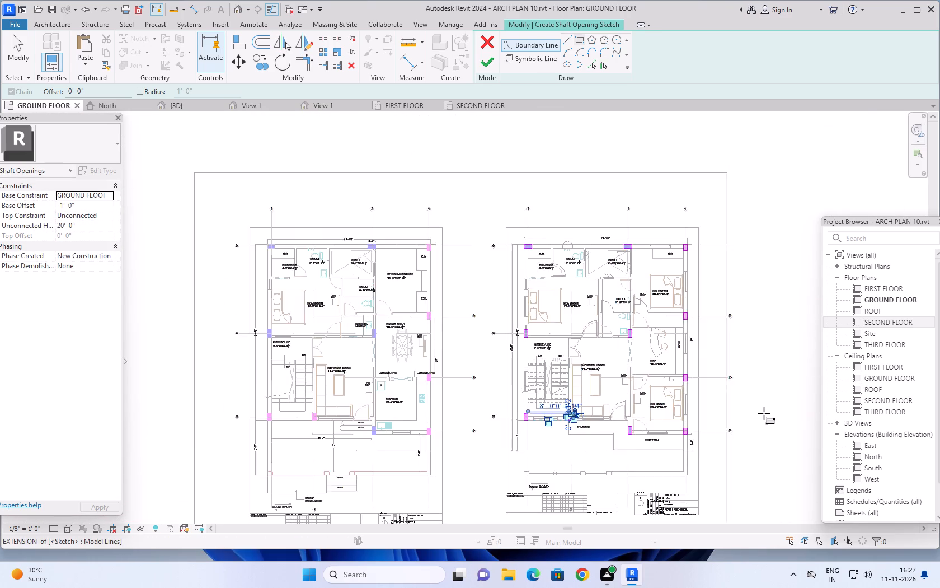
middle_drag(769, 413, 698, 368)
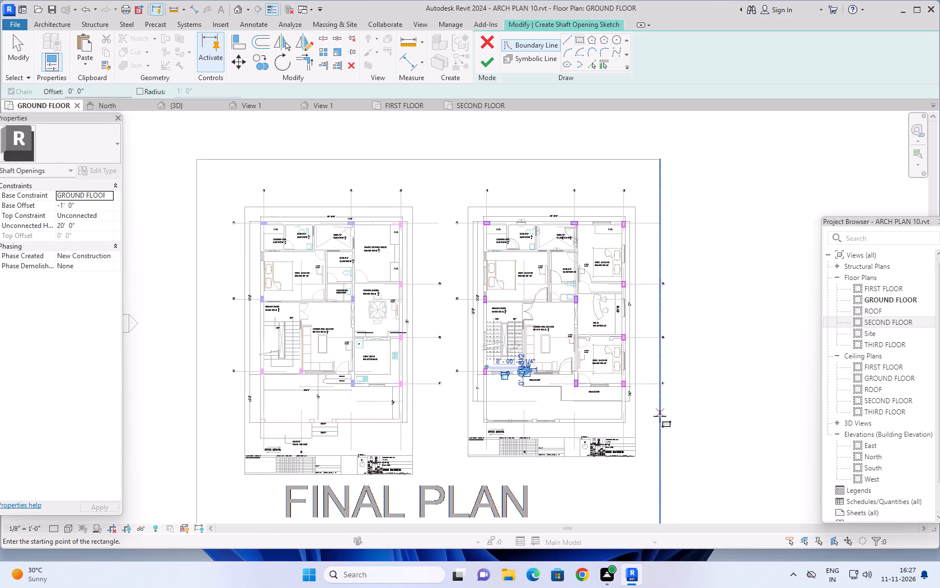
scroll(657, 410, up, 5)
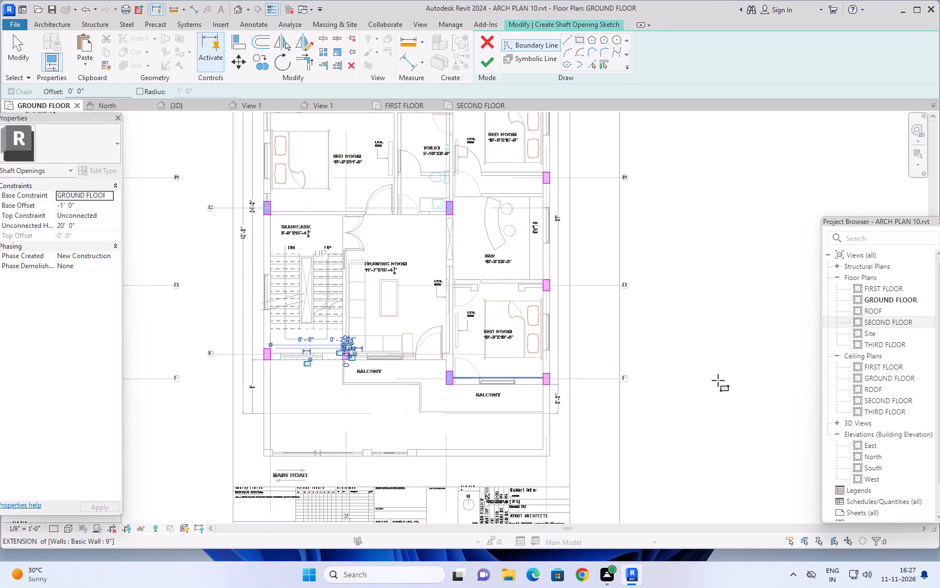
key(Escape)
key(Escape)
scroll(681, 349, down, 3)
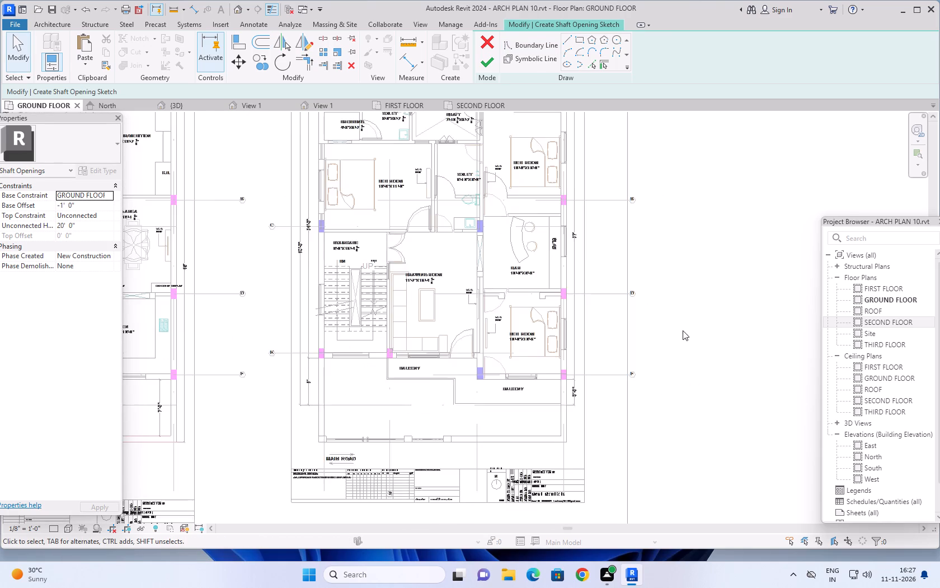
middle_drag(696, 295, 694, 322)
scroll(696, 295, down, 1)
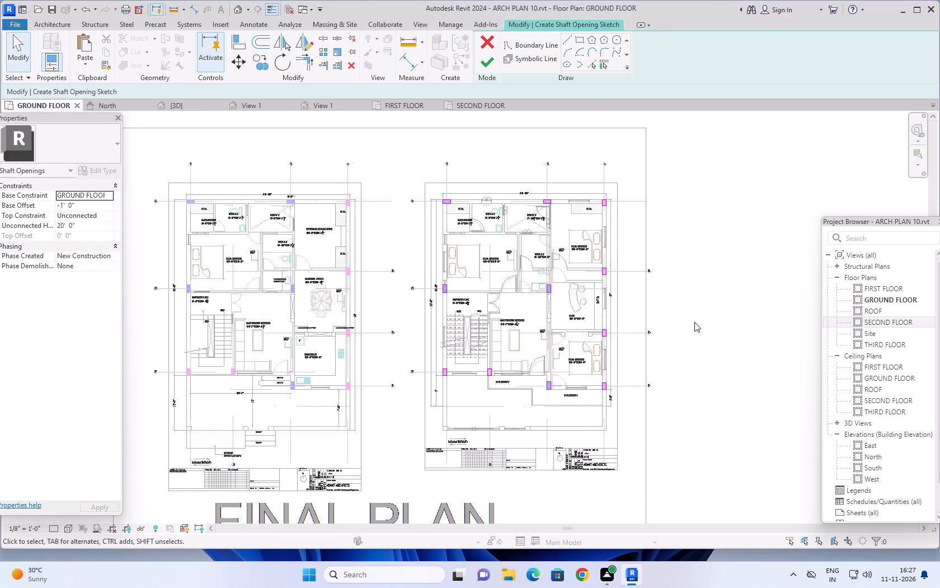
key(Escape)
key(Escape)
key(Escape)
key(Escape)
middle_drag(693, 321, 723, 319)
scroll(538, 406, up, 1)
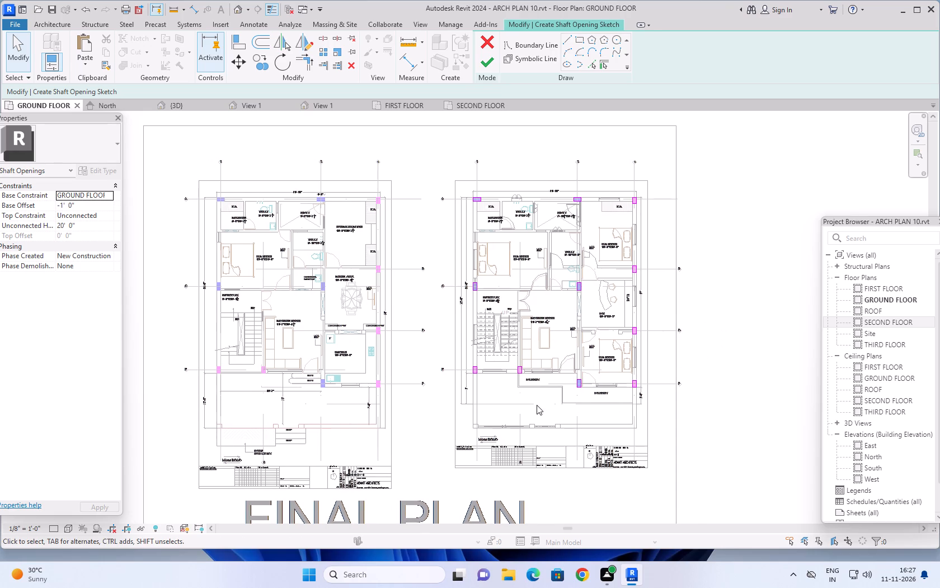
scroll(537, 405, up, 2)
scroll(537, 403, down, 1)
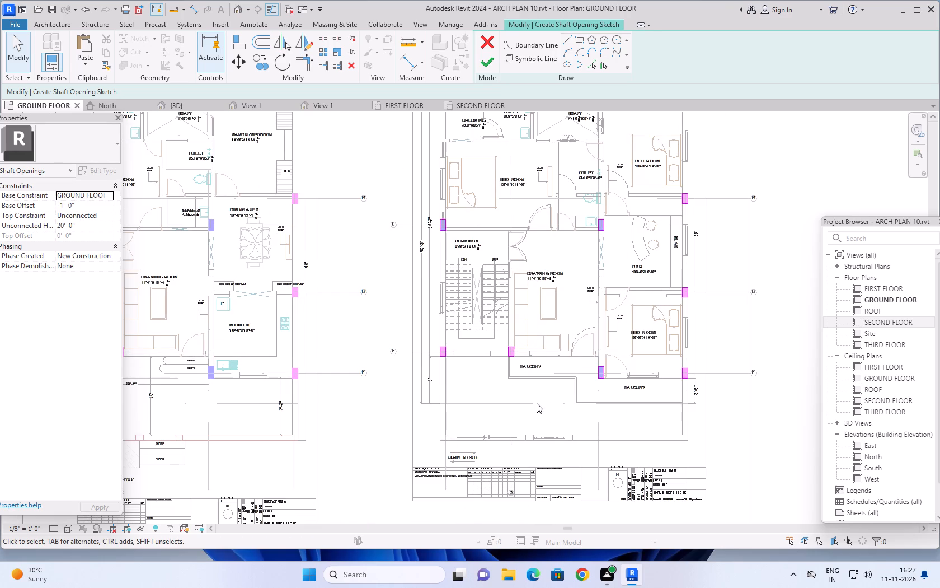
scroll(537, 403, down, 1)
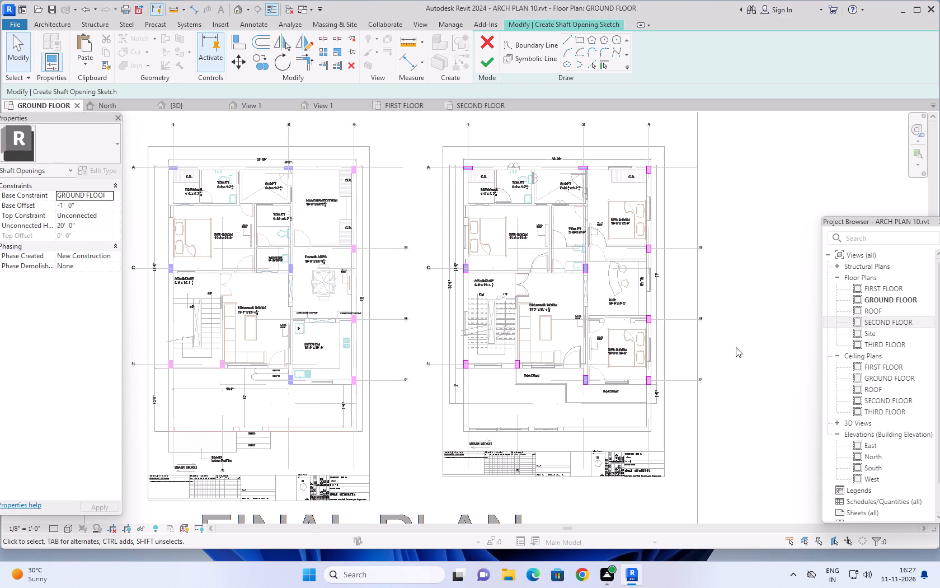
click(483, 63)
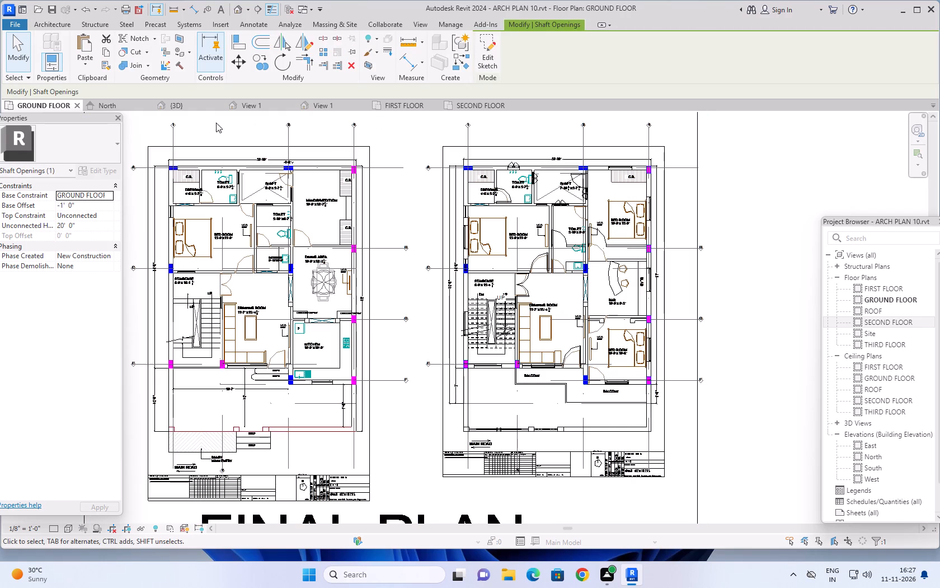
In the 3D view, stretch the top of the column shaft opening above the roof parapet, to an unconnected height of about 25' 8".
click(187, 105)
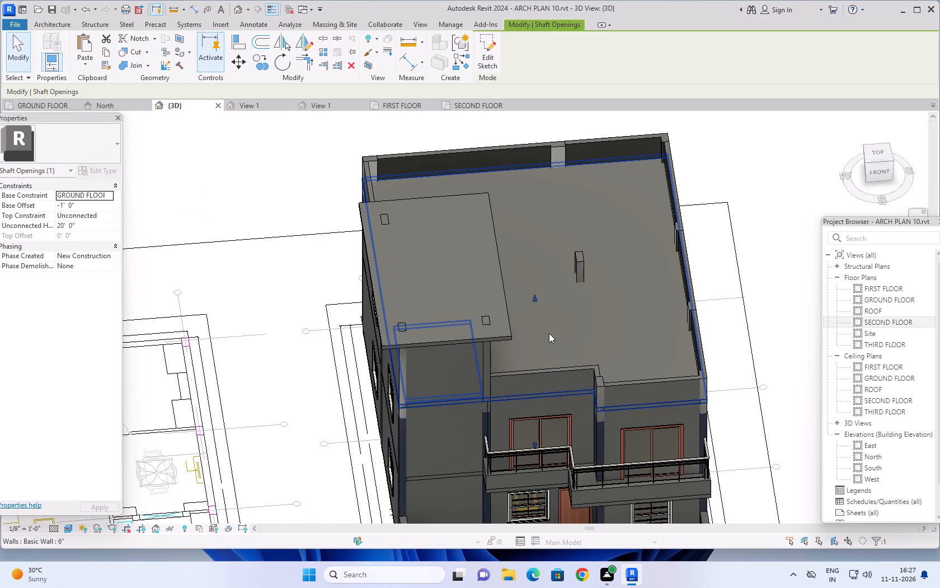
drag(535, 299, 532, 268)
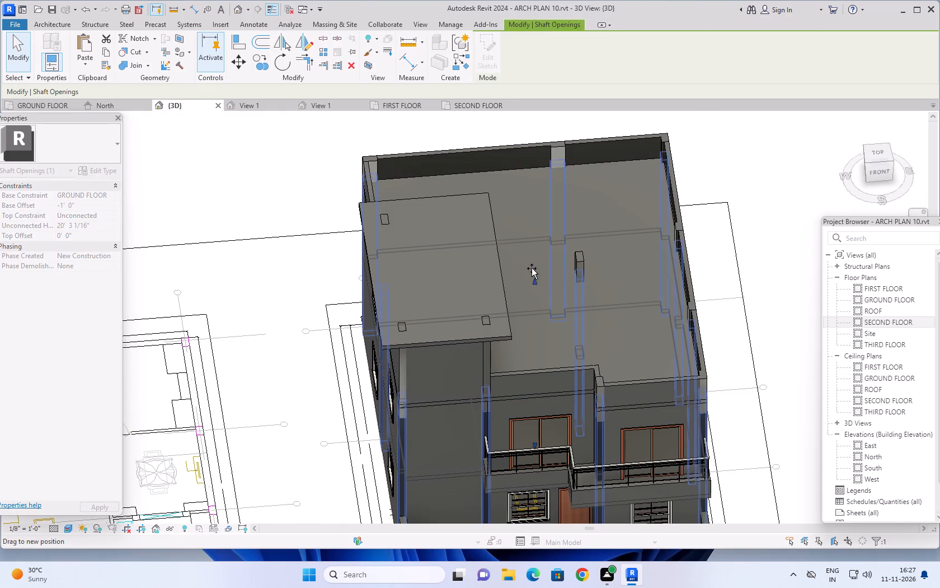
drag(532, 268, 560, 149)
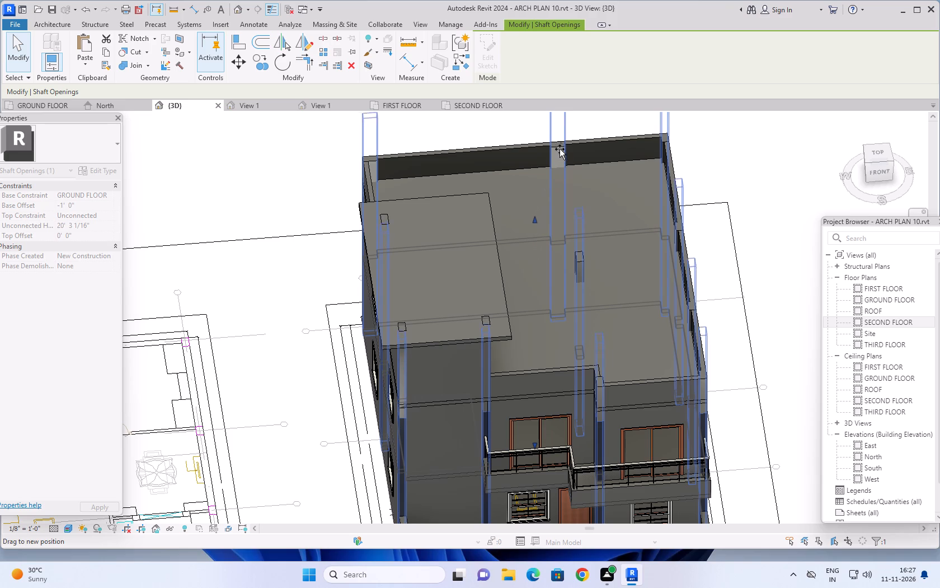
drag(560, 149, 570, 146)
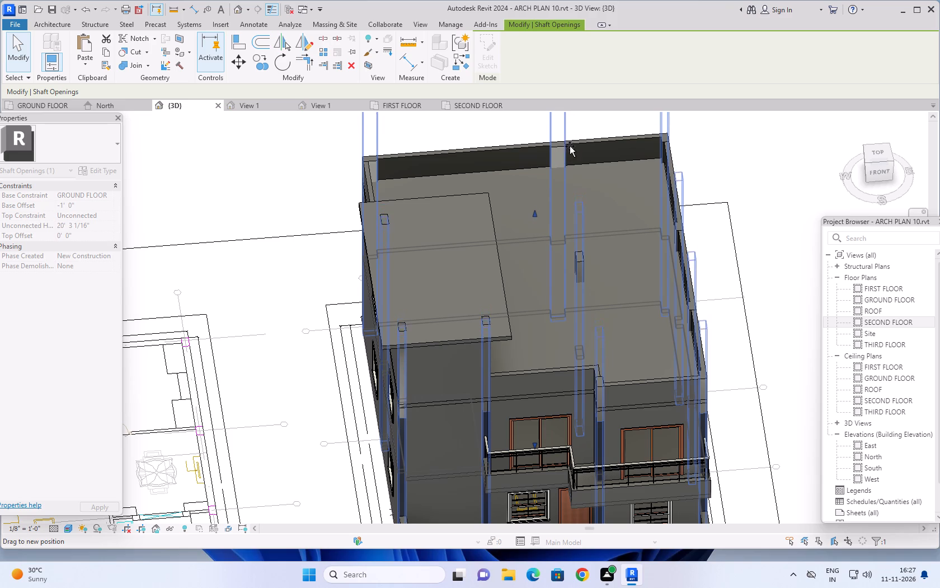
drag(570, 146, 570, 227)
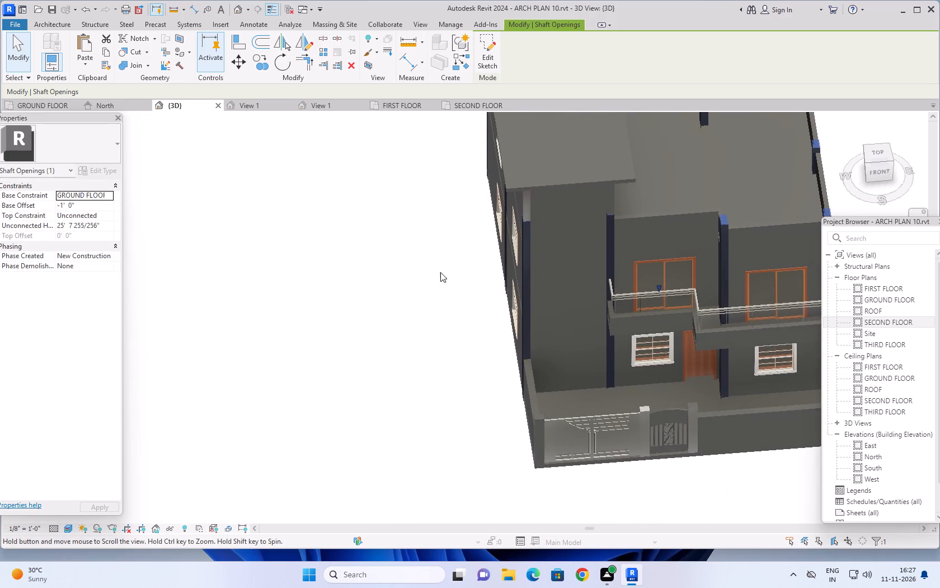
Raise the bottom of the shaft opening to a base offset of about 0' 1 11/16" from the ground floor, and deselect it.
shift+middle_drag(424, 329, 596, 180)
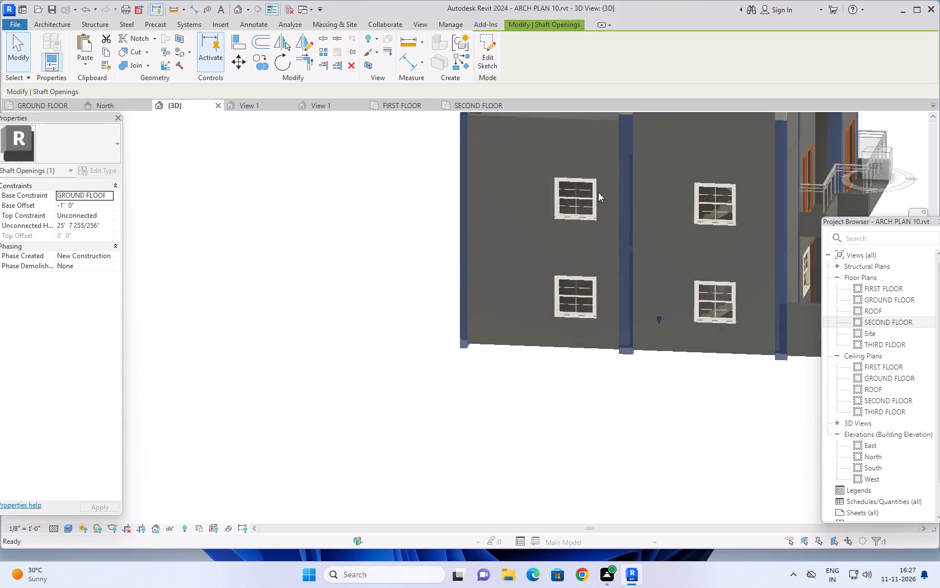
middle_drag(586, 393, 522, 472)
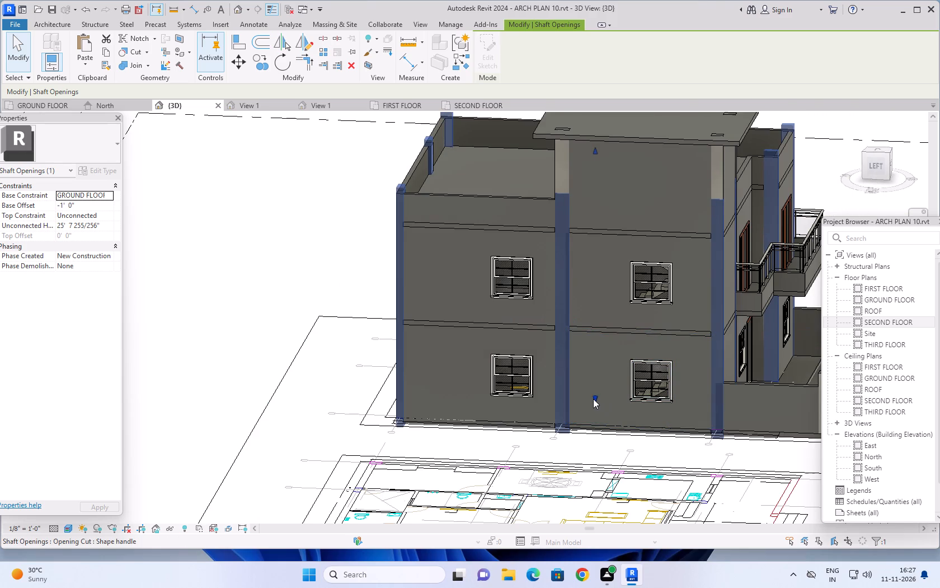
drag(594, 396, 595, 384)
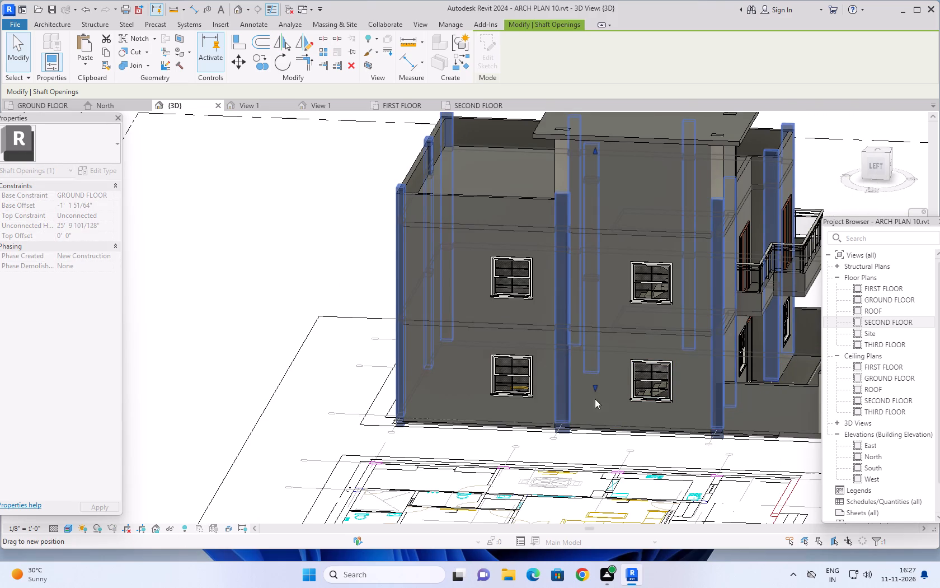
scroll(626, 458, down, 3)
shift+middle_drag(642, 469, 536, 508)
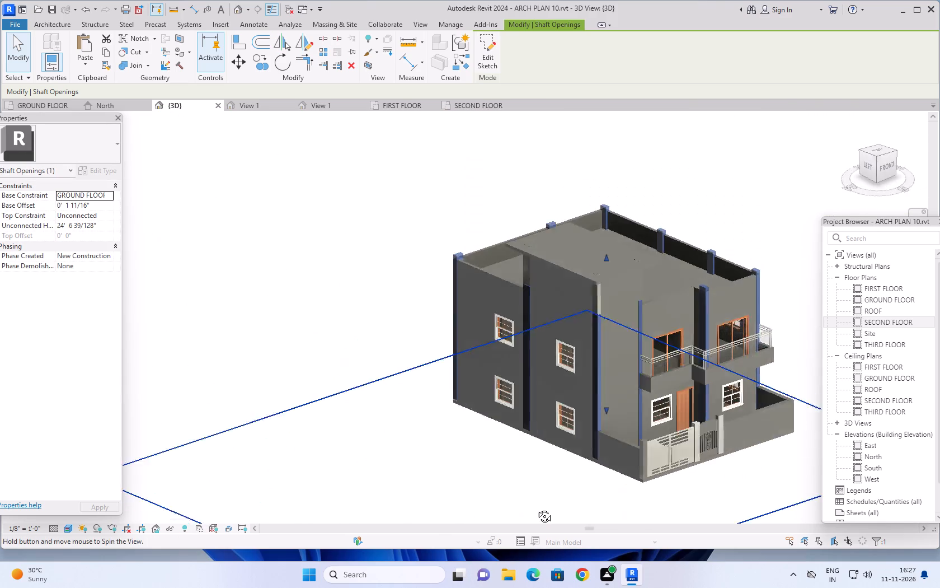
shift+middle_drag(536, 508, 513, 508)
key(Escape)
Examine the front of the house, checking the columns against the walls, balcony slab and parapet.
middle_drag(685, 473, 674, 473)
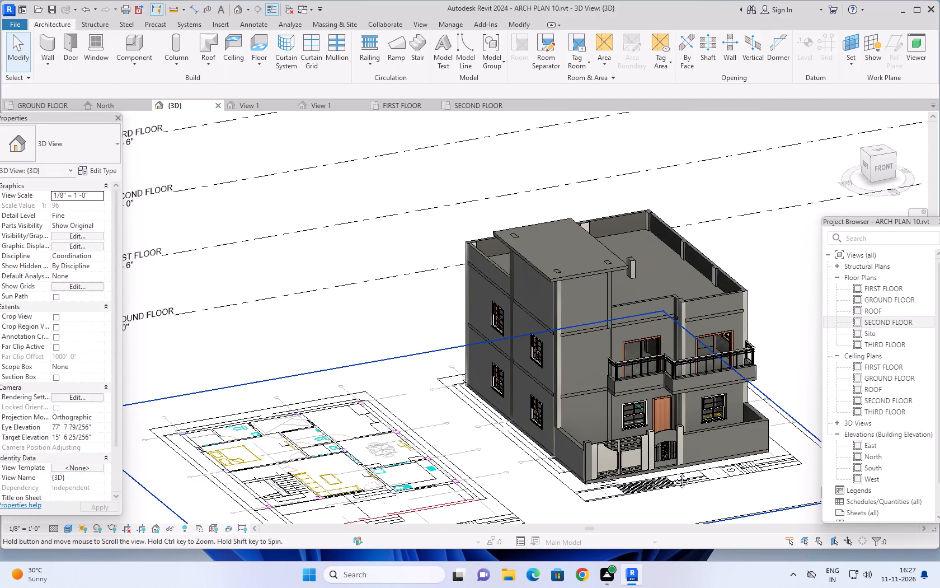
middle_drag(674, 473, 599, 486)
shift+middle_drag(703, 388, 691, 390)
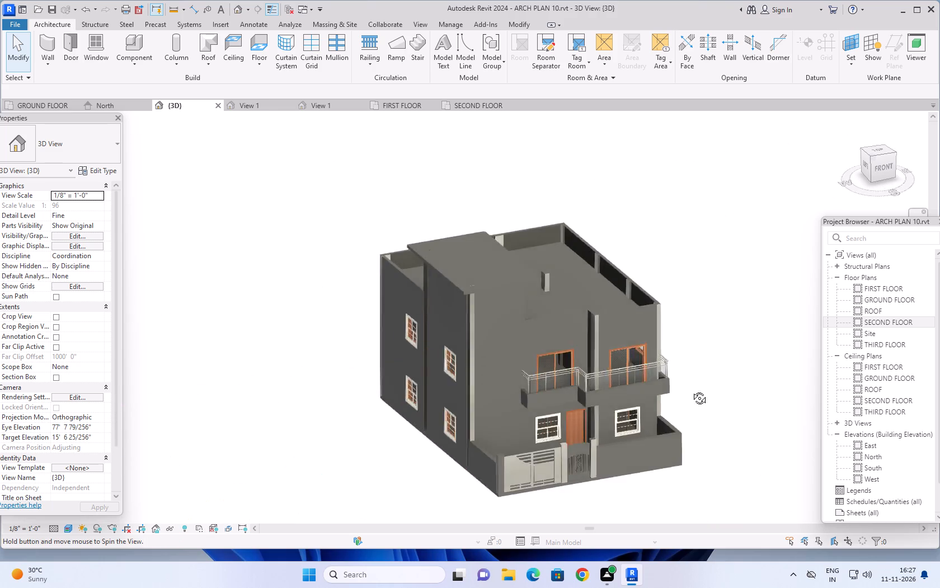
shift+middle_drag(691, 390, 627, 360)
scroll(606, 330, up, 5)
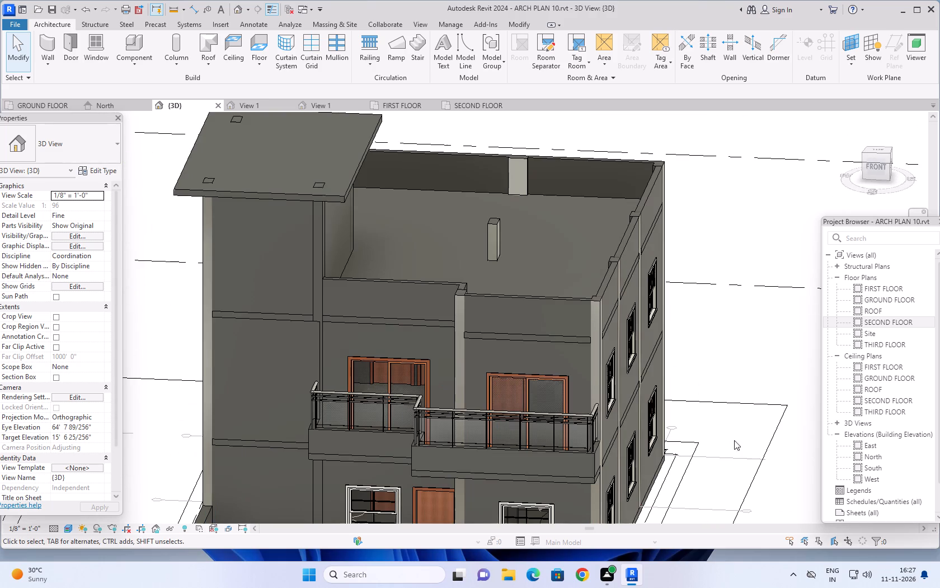
scroll(741, 451, down, 1)
shift+middle_drag(741, 449, 758, 381)
shift+scroll(740, 446, up, 1)
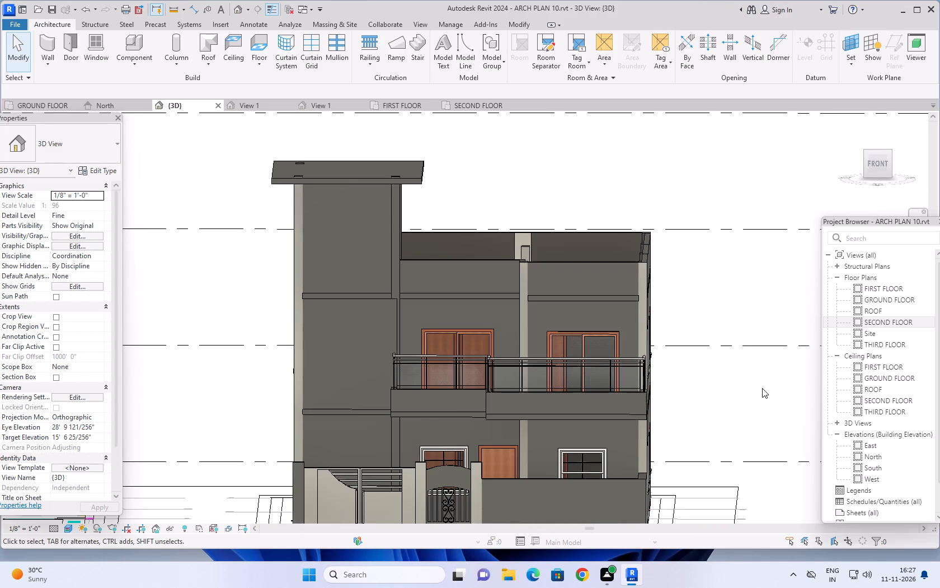
scroll(763, 389, down, 2)
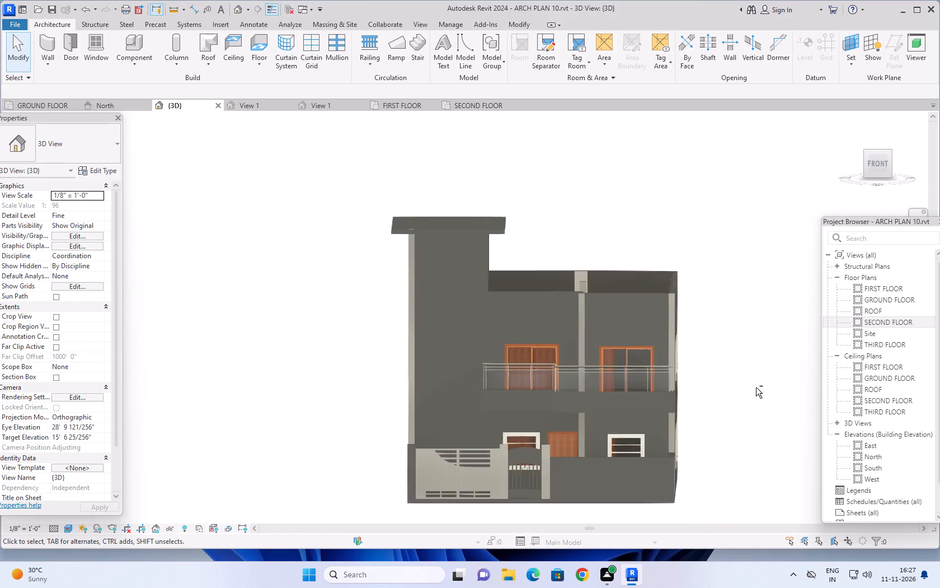
shift+middle_drag(755, 385, 755, 361)
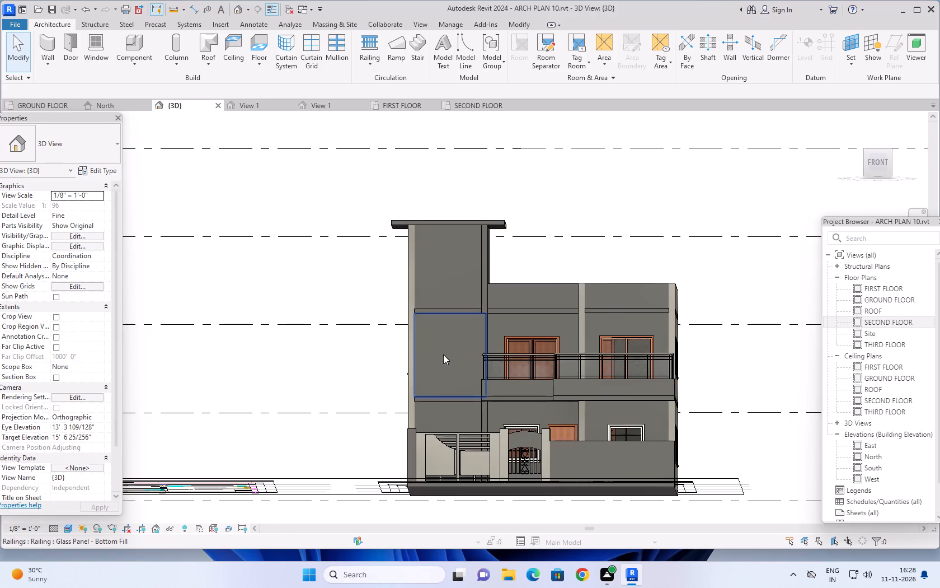
scroll(340, 353, down, 1)
middle_drag(337, 292, 340, 343)
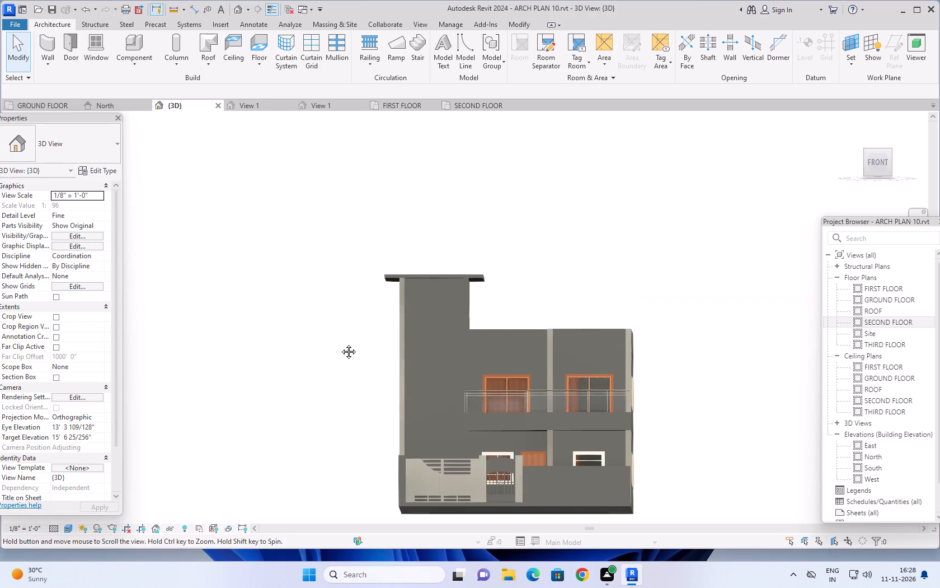
middle_drag(340, 343, 342, 349)
scroll(383, 445, up, 1)
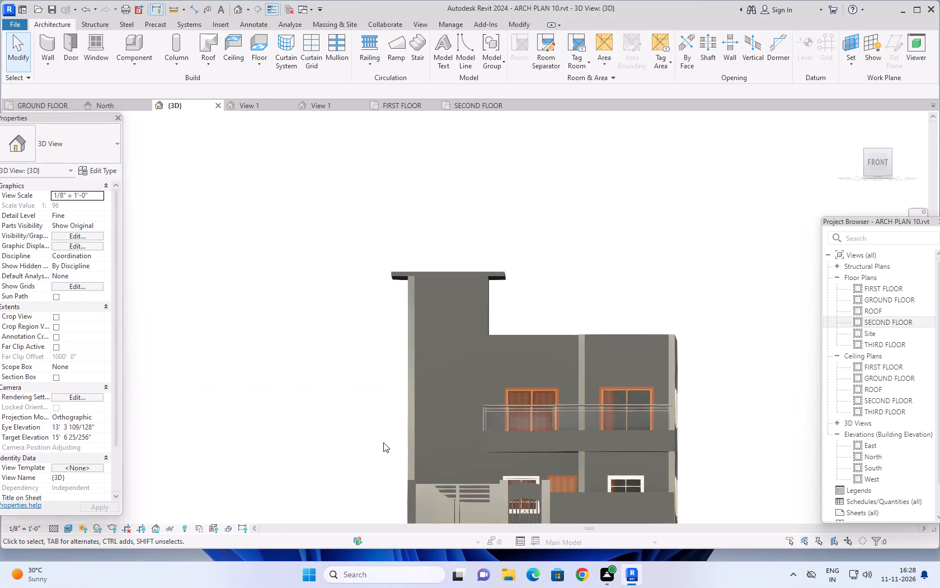
scroll(385, 440, up, 1)
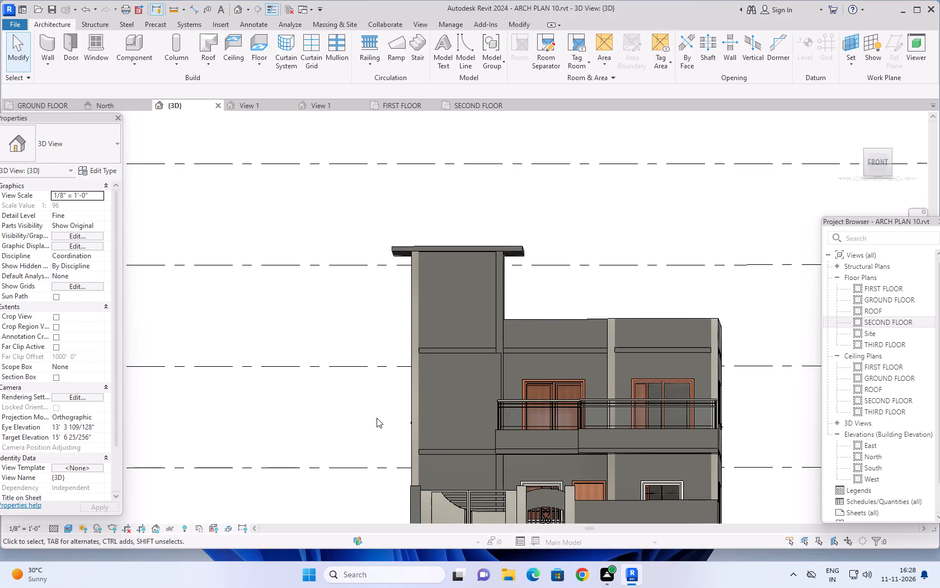
scroll(379, 417, down, 3)
middle_drag(676, 443, 688, 406)
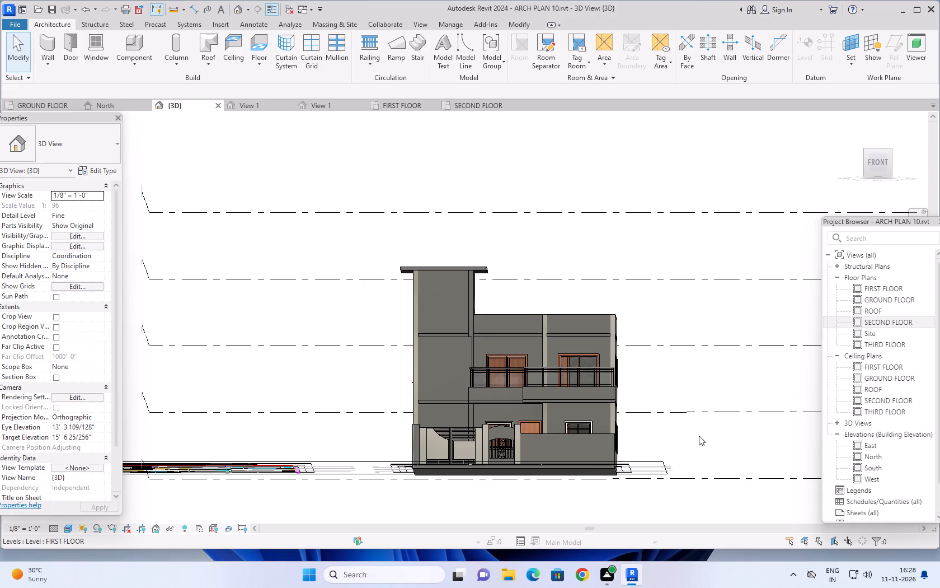
middle_drag(682, 430, 665, 347)
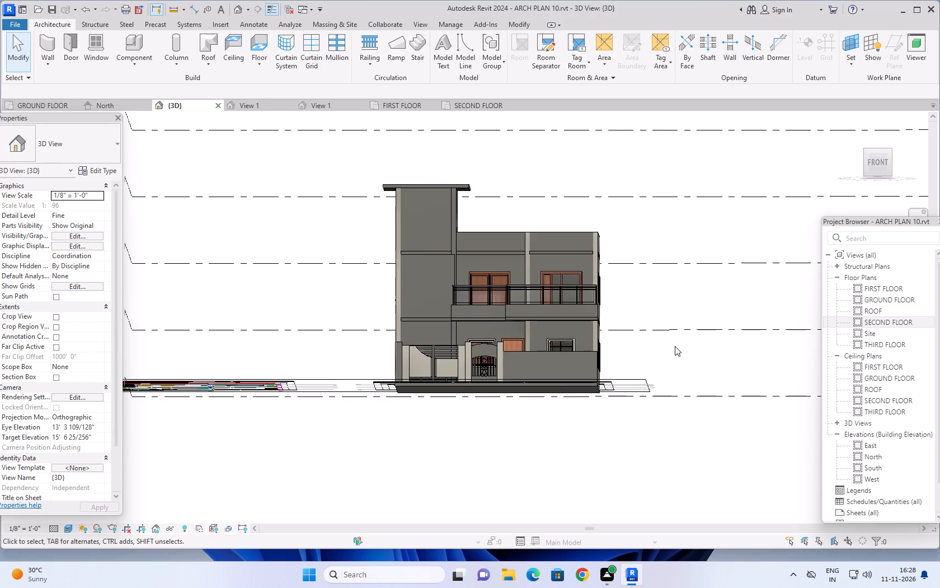
shift+middle_drag(672, 341, 669, 380)
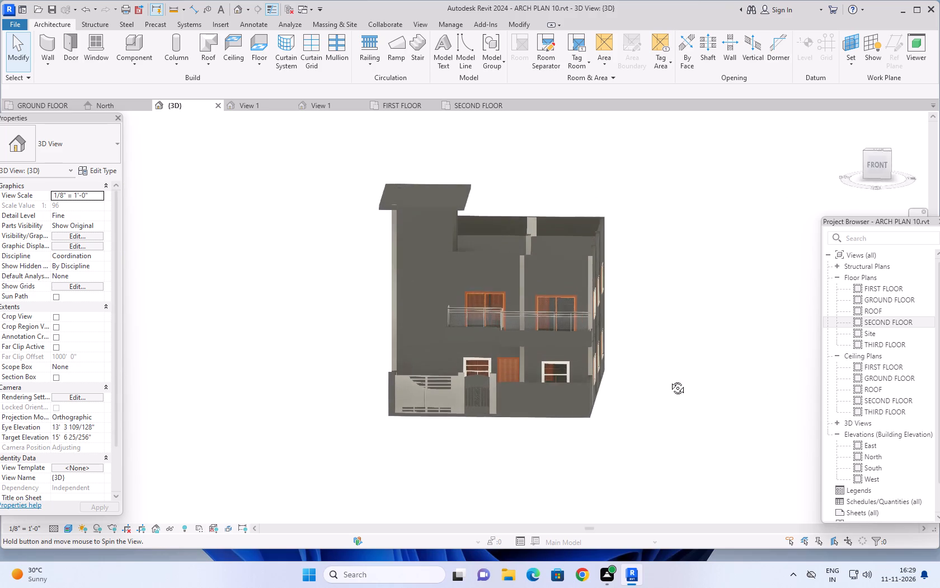
shift+middle_drag(669, 380, 674, 361)
scroll(512, 248, up, 3)
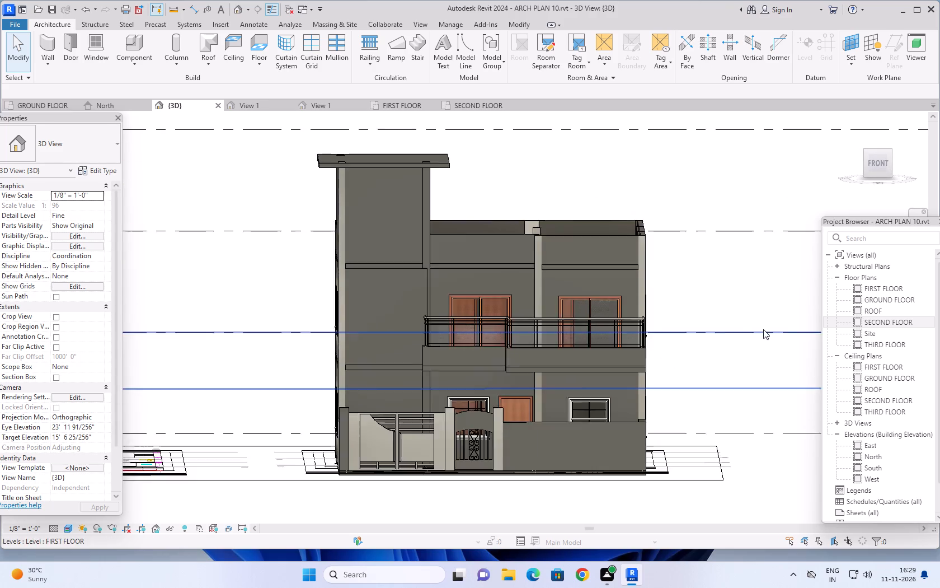
scroll(762, 333, down, 3)
Examine the side and rear walls and the roof, checking the shaft cuts around the columns at each floor slab.
shift+middle_drag(747, 378, 542, 521)
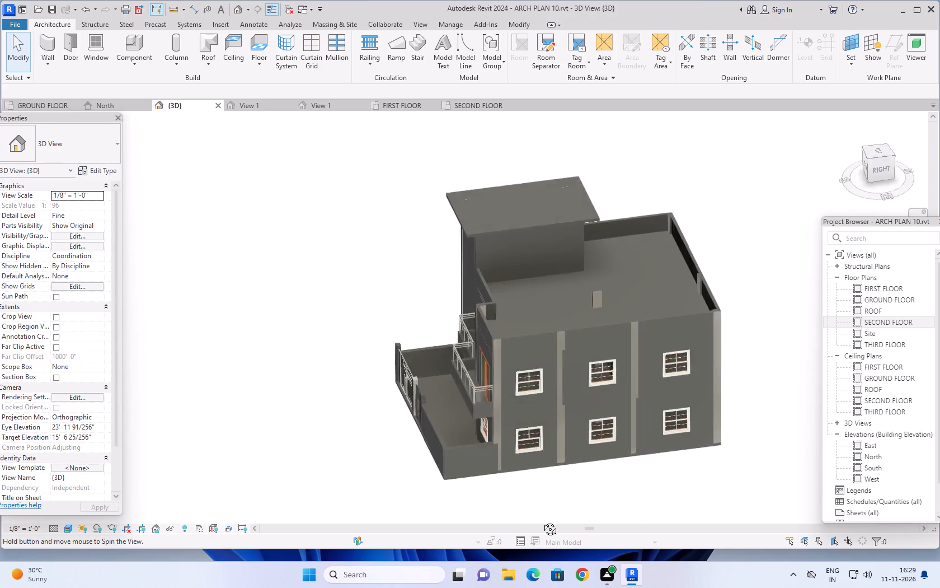
shift+middle_drag(542, 521, 306, 417)
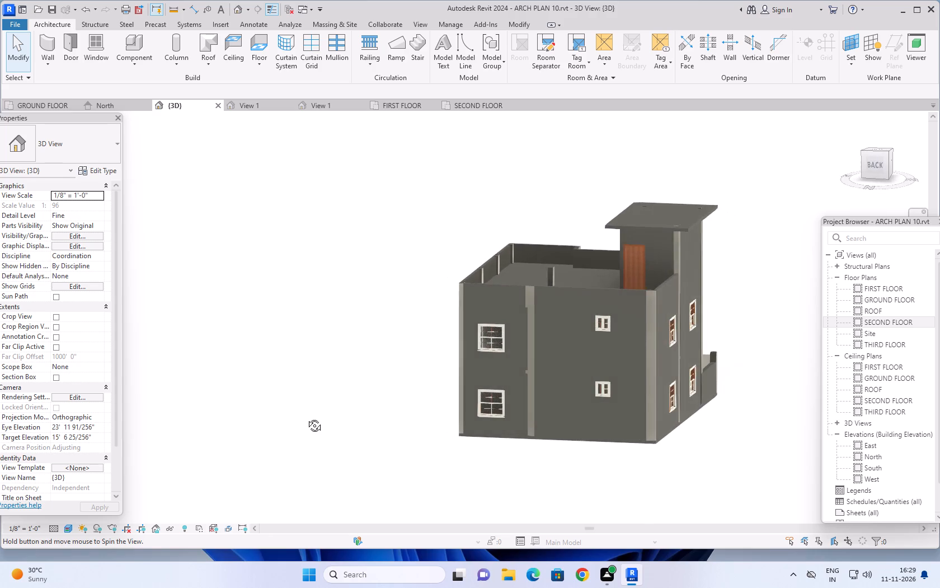
shift+middle_drag(306, 417, 307, 418)
scroll(512, 347, up, 7)
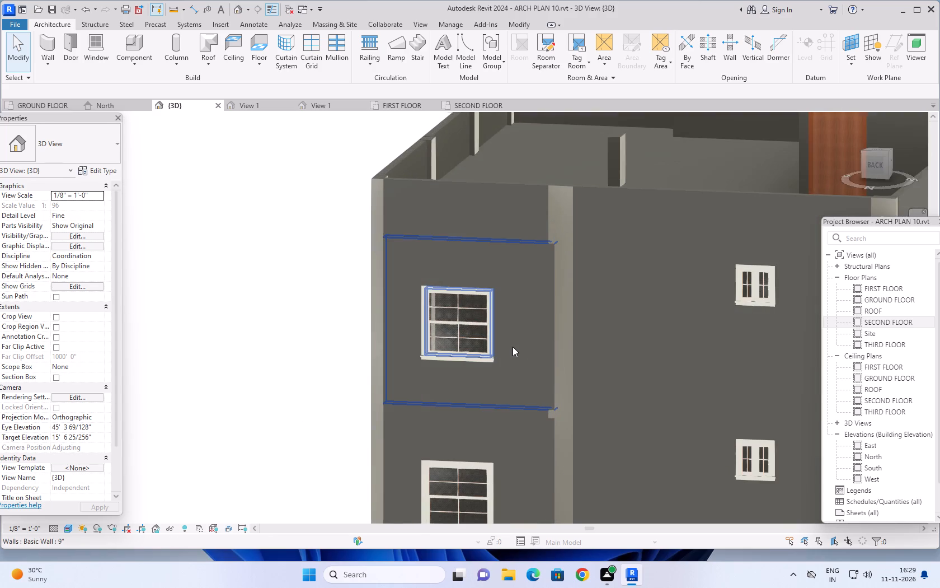
shift+middle_drag(547, 370, 561, 368)
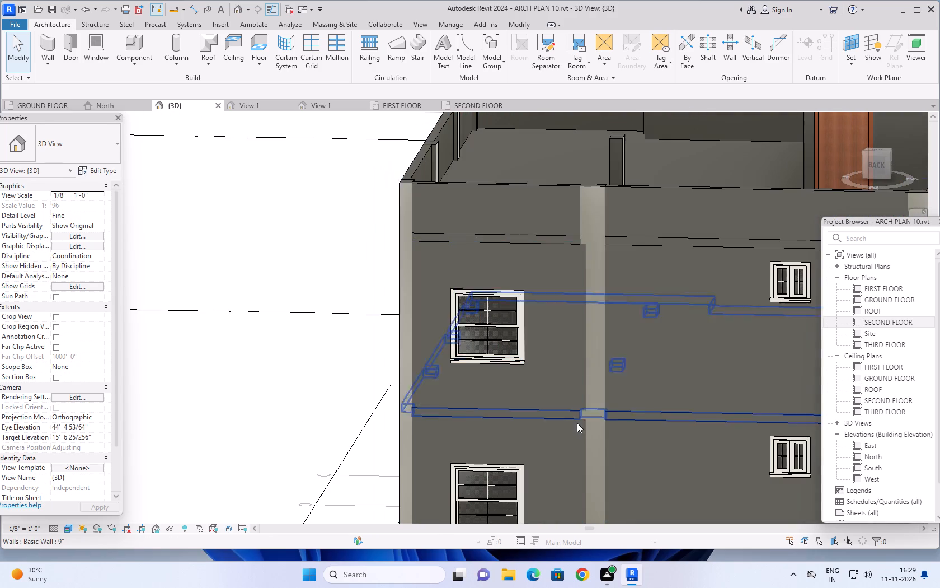
shift+middle_drag(590, 409, 602, 422)
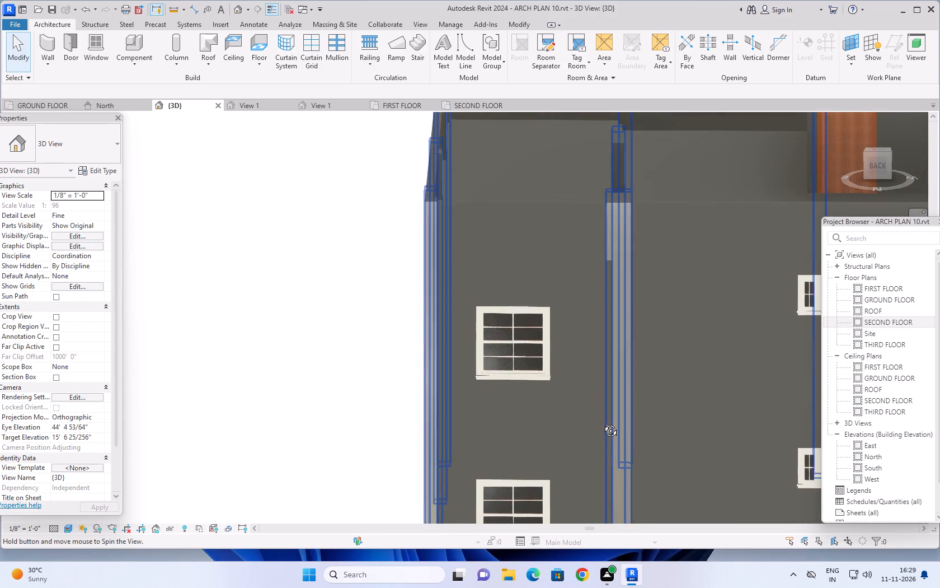
shift+middle_drag(602, 422, 704, 440)
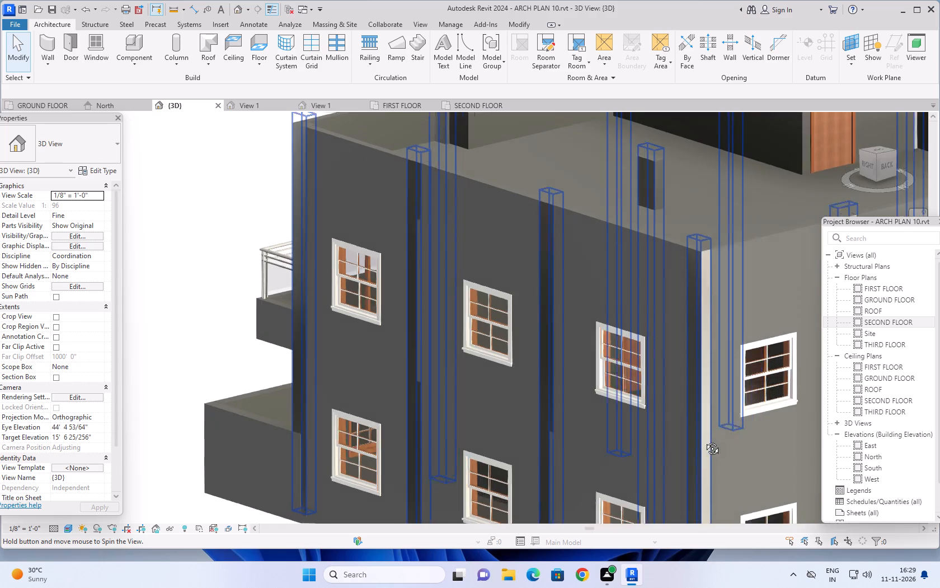
shift+middle_drag(704, 440, 728, 441)
shift+middle_drag(539, 396, 744, 417)
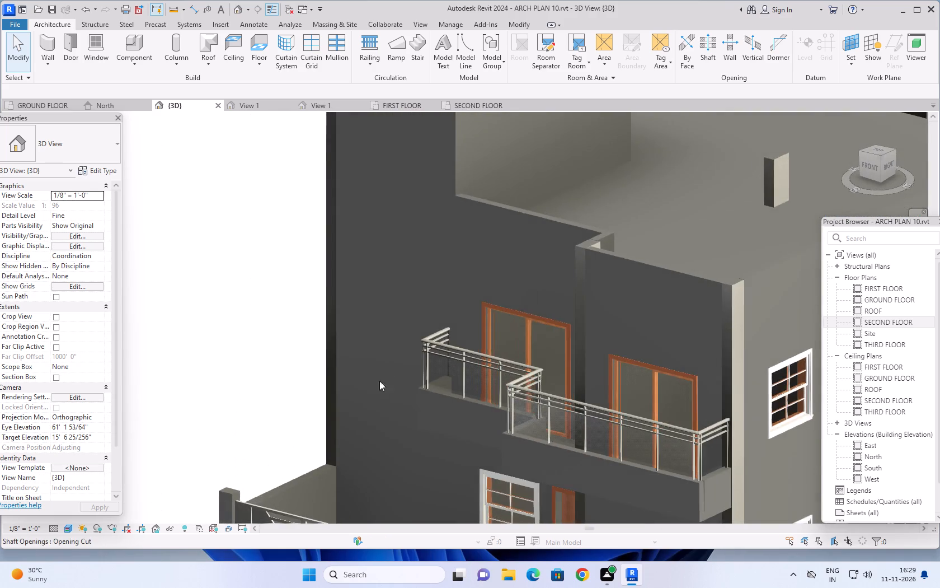
scroll(354, 376, down, 6)
shift+middle_drag(299, 363, 399, 472)
scroll(671, 379, down, 3)
middle_drag(715, 396, 689, 357)
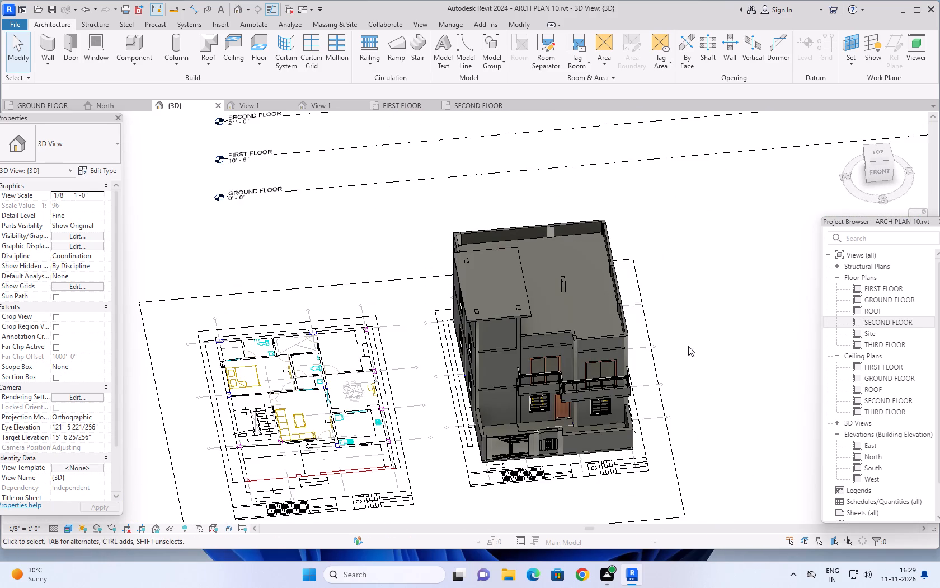
shift+middle_drag(688, 331, 685, 336)
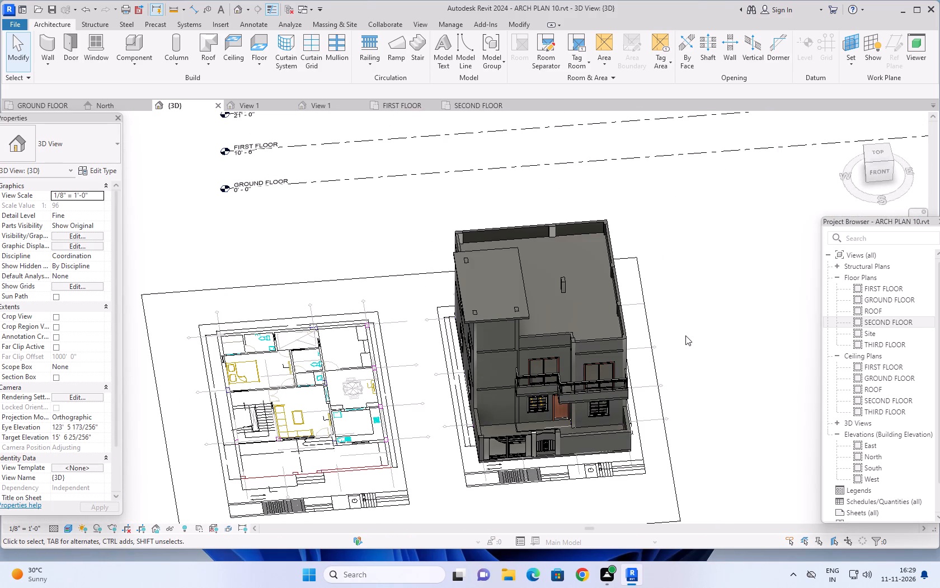
shift+middle_drag(683, 333, 253, 330)
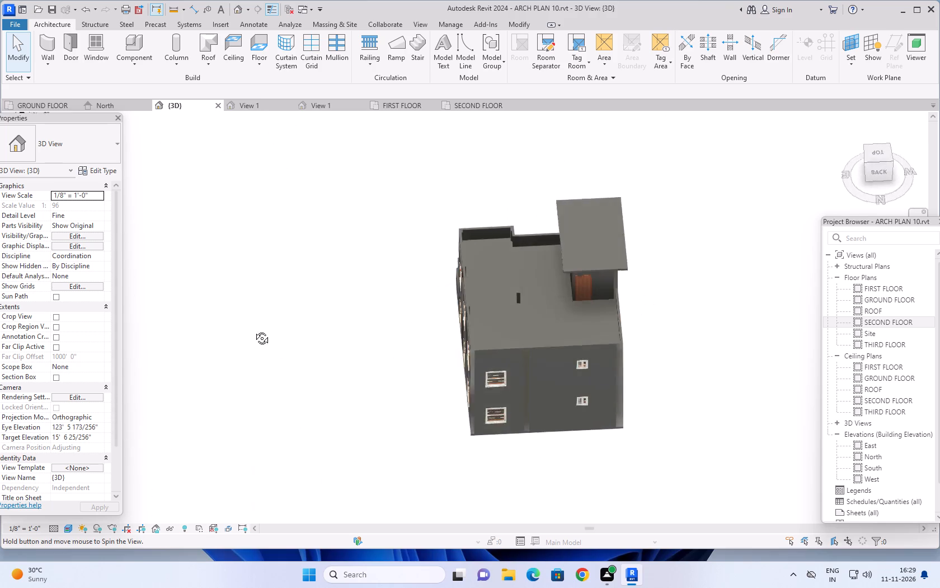
shift+middle_drag(253, 330, 270, 227)
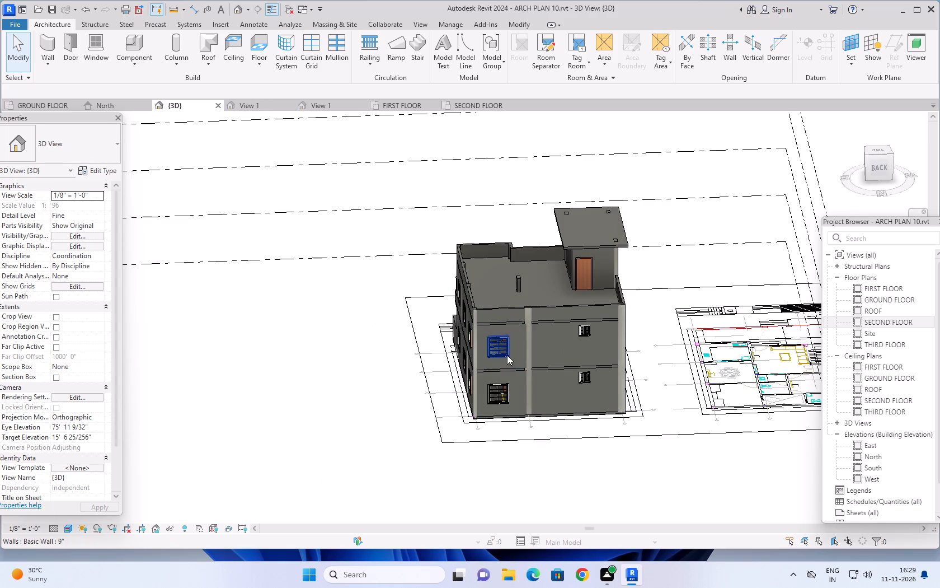
Select the column shaft opening and examine its extent around the rear, side and front of the house, leaving it deselected.
click(532, 346)
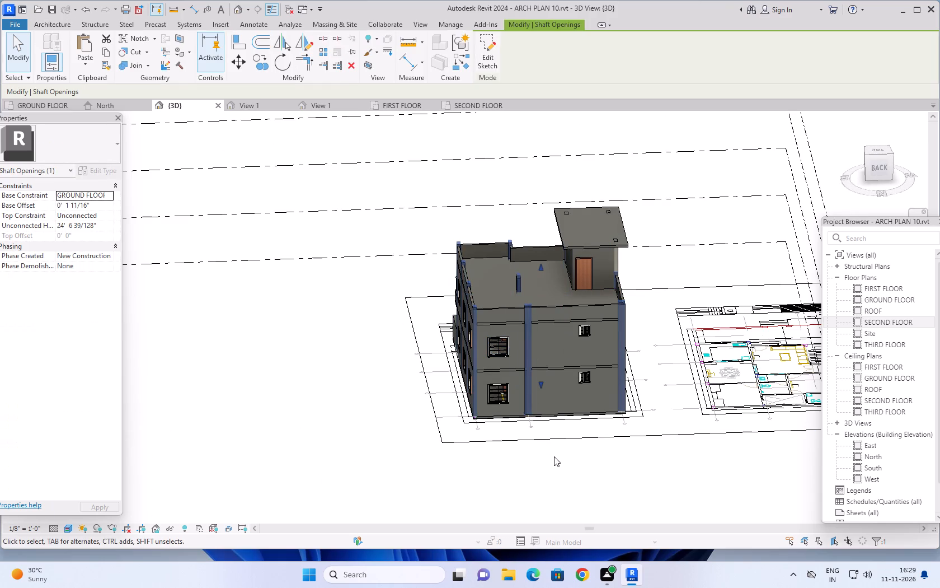
middle_drag(554, 455, 549, 492)
middle_drag(559, 489, 567, 424)
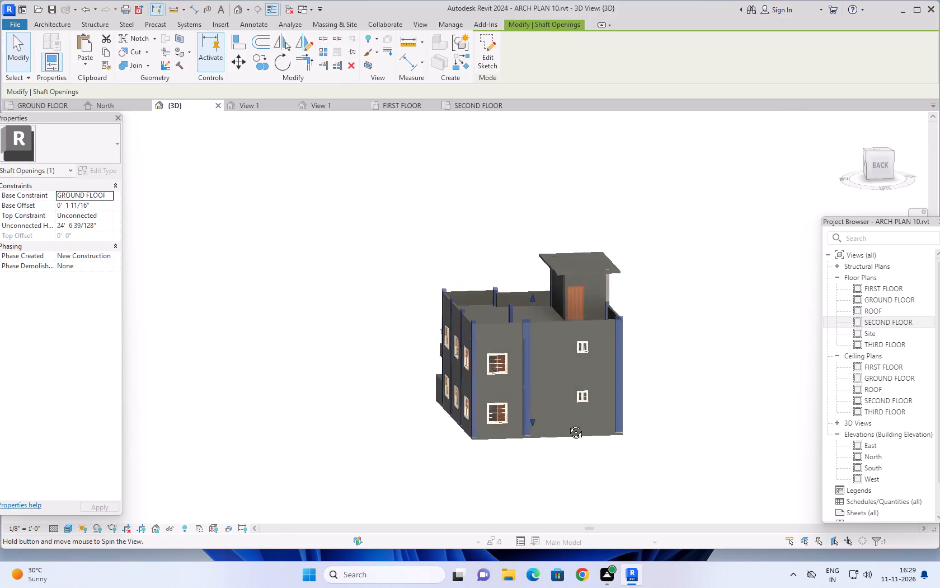
middle_drag(567, 424, 596, 379)
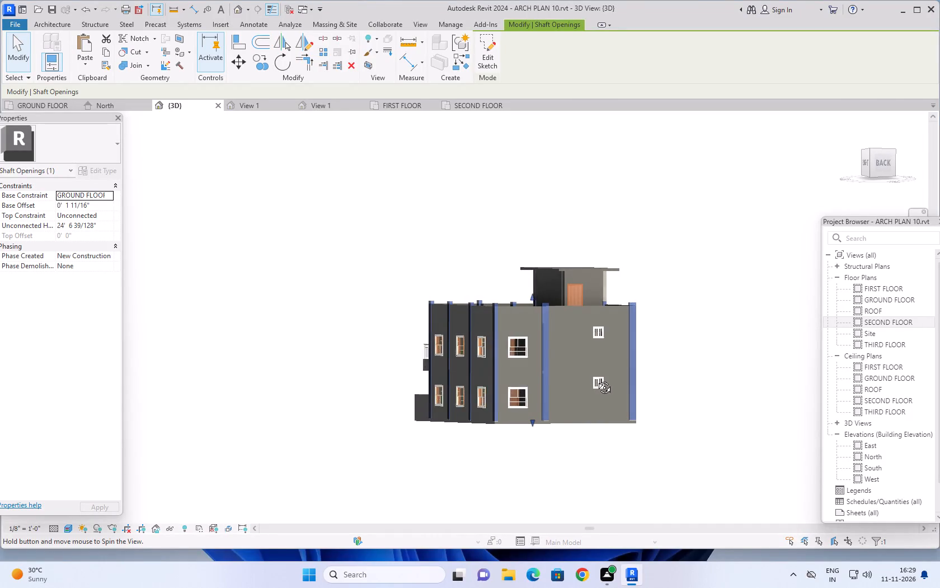
middle_drag(596, 379, 608, 395)
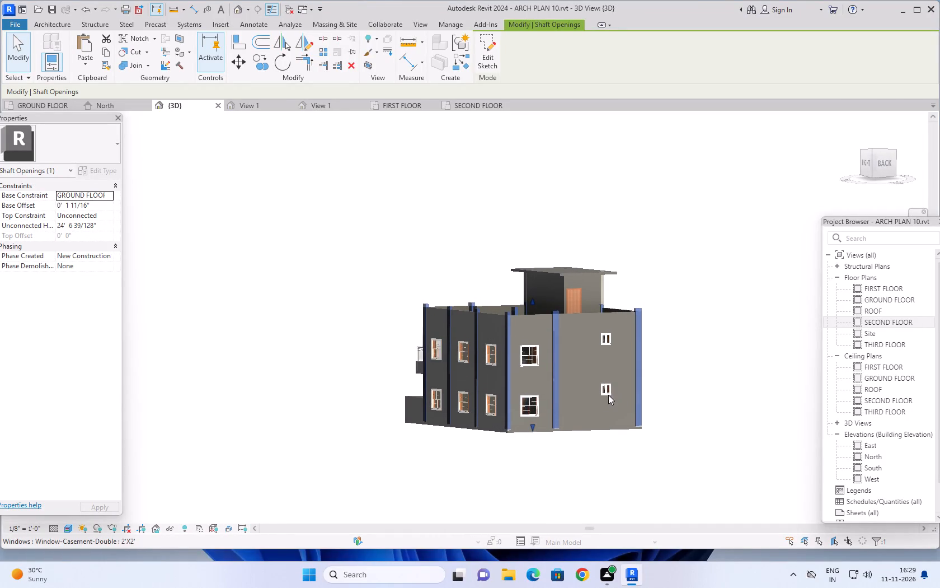
middle_drag(374, 337, 472, 501)
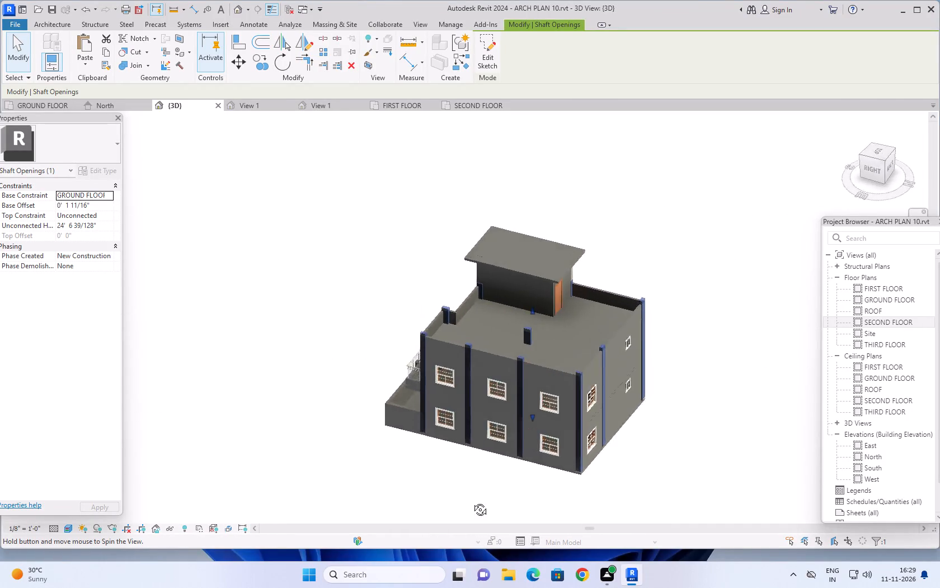
middle_drag(472, 501, 701, 438)
key(Escape)
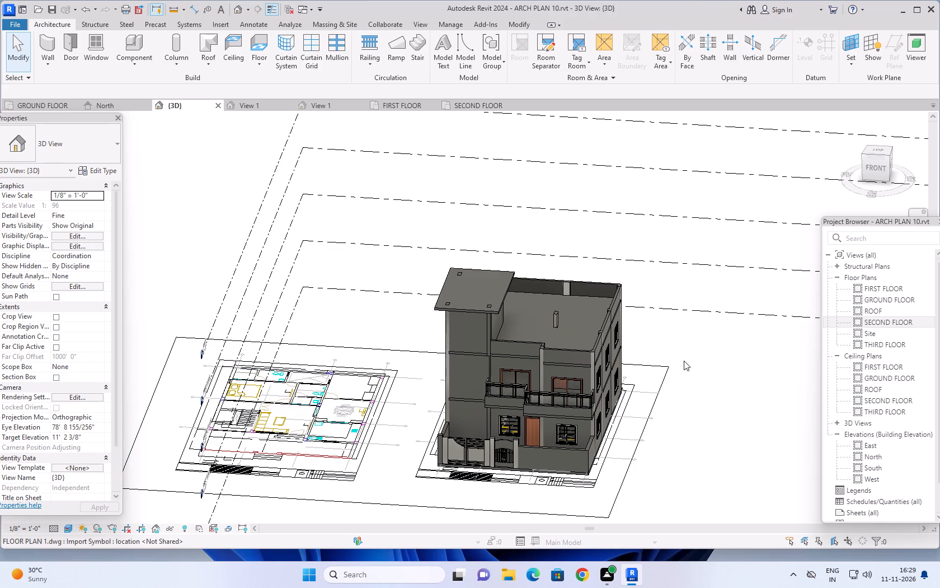
Stretch the top of the column shaft opening further above the roof parapet, to an unconnected height of about 28' 2 3/4", and deselect it.
middle_drag(671, 334, 665, 334)
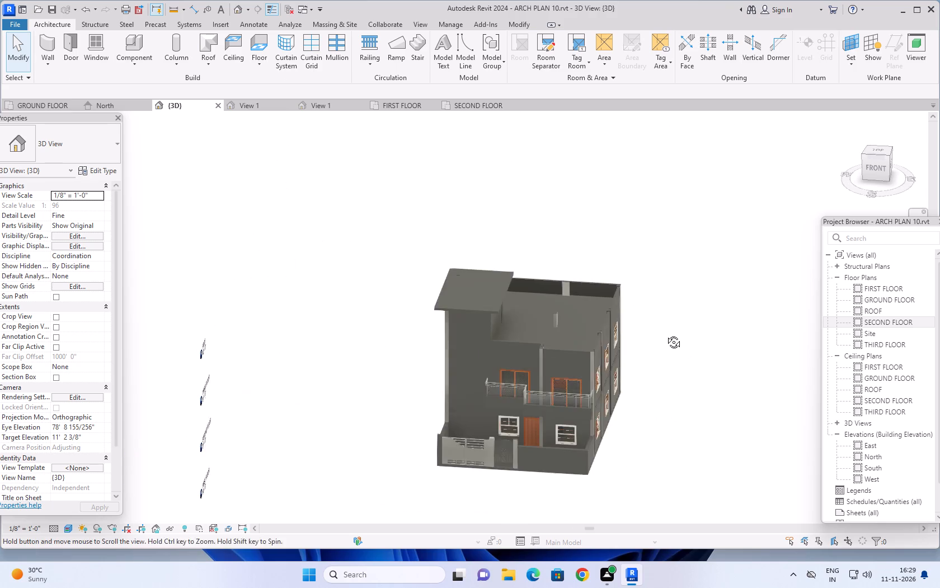
middle_drag(665, 334, 643, 331)
click(574, 366)
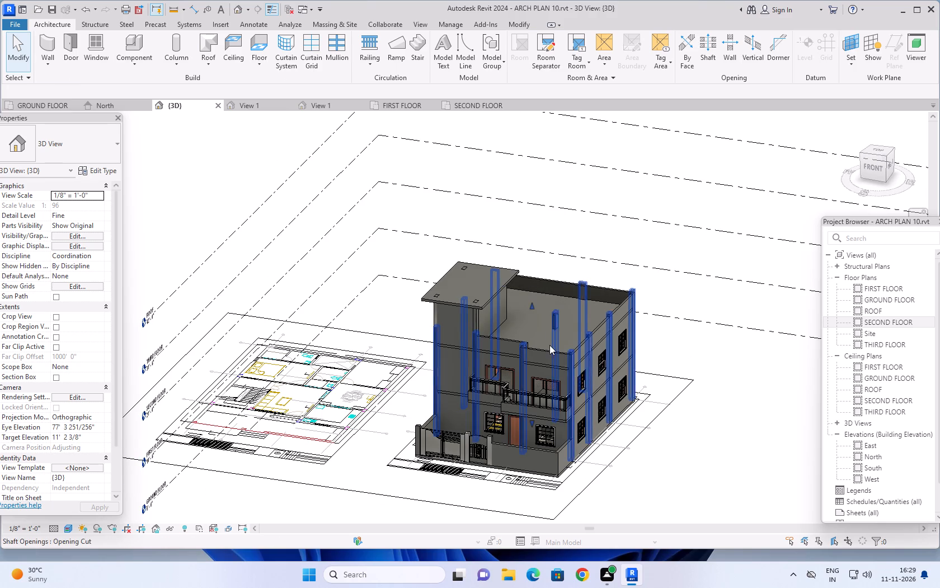
scroll(549, 309, up, 8)
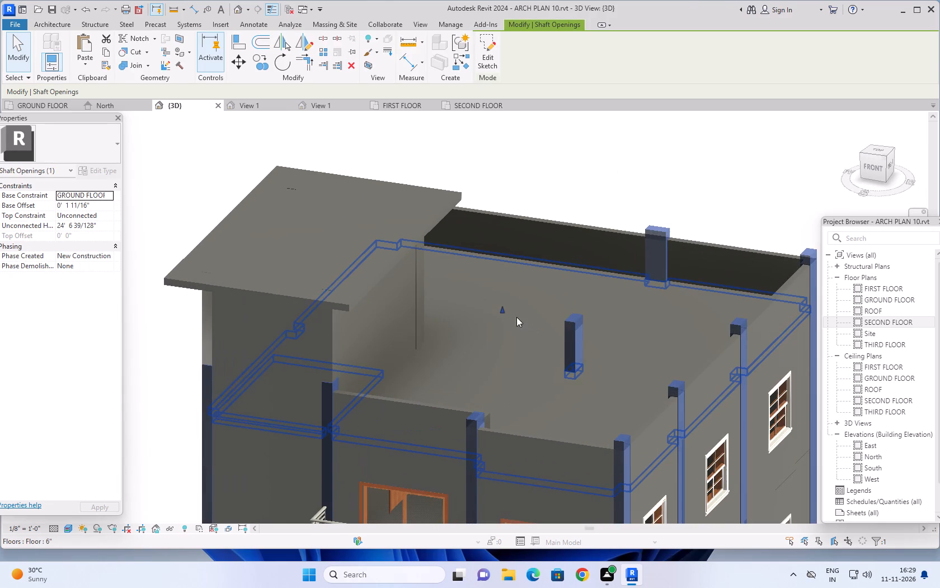
drag(501, 310, 502, 268)
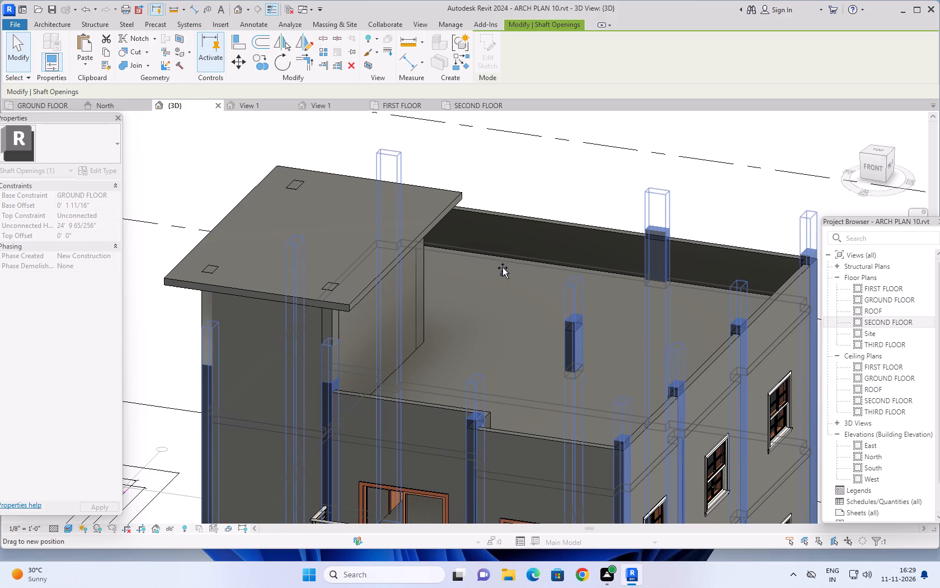
drag(502, 268, 504, 255)
key(Escape)
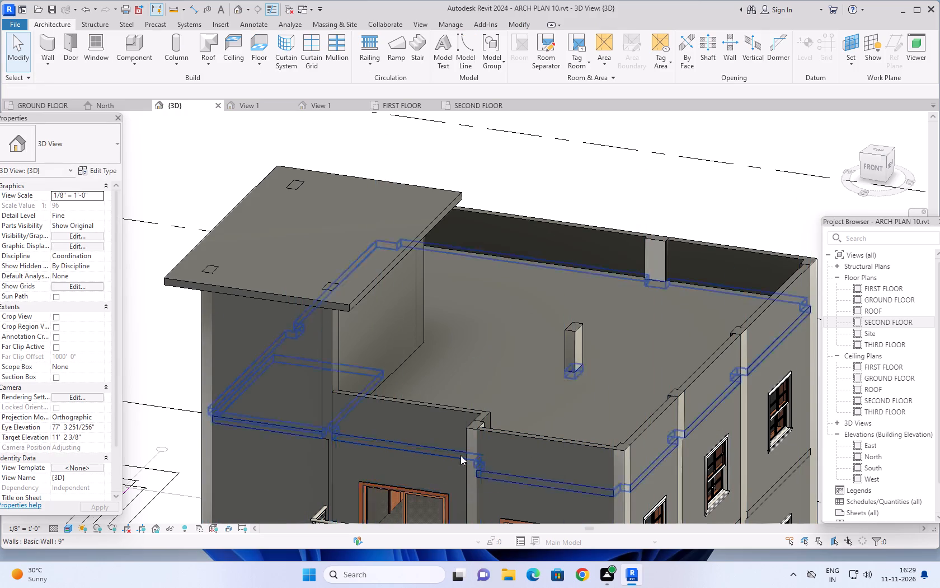
Examine the house straight from the front, comparing the column shaft opening, parapet and stair-room roof with the level lines.
scroll(496, 364, down, 3)
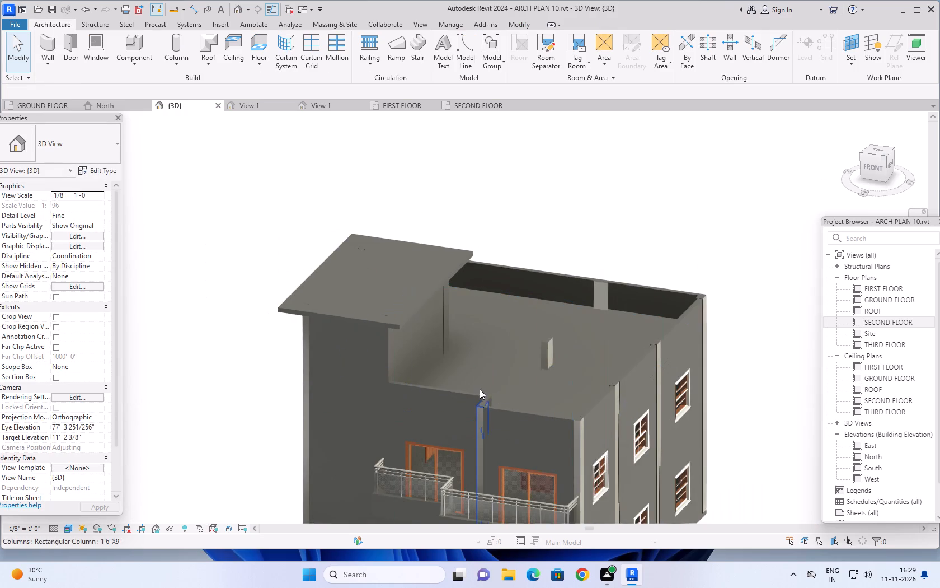
scroll(226, 415, down, 3)
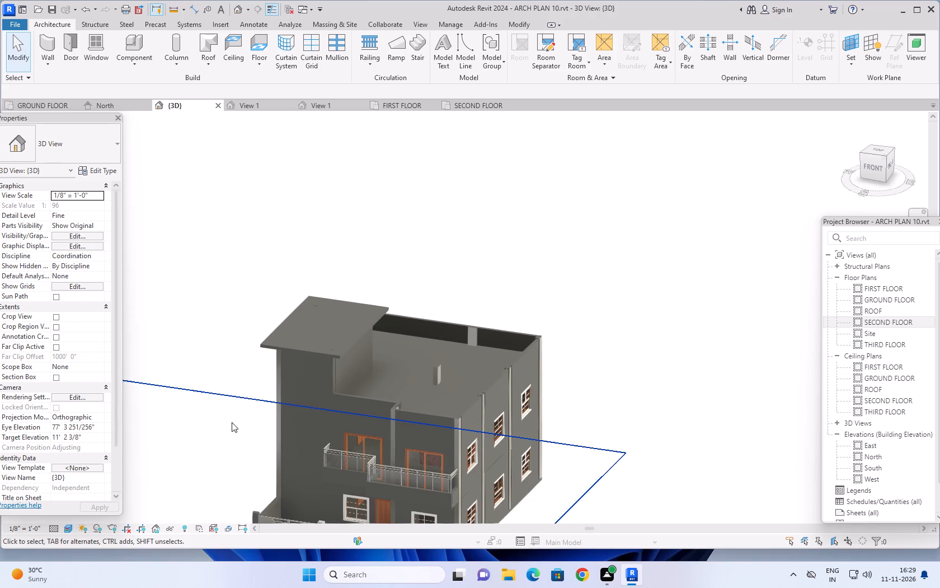
middle_drag(601, 406, 637, 334)
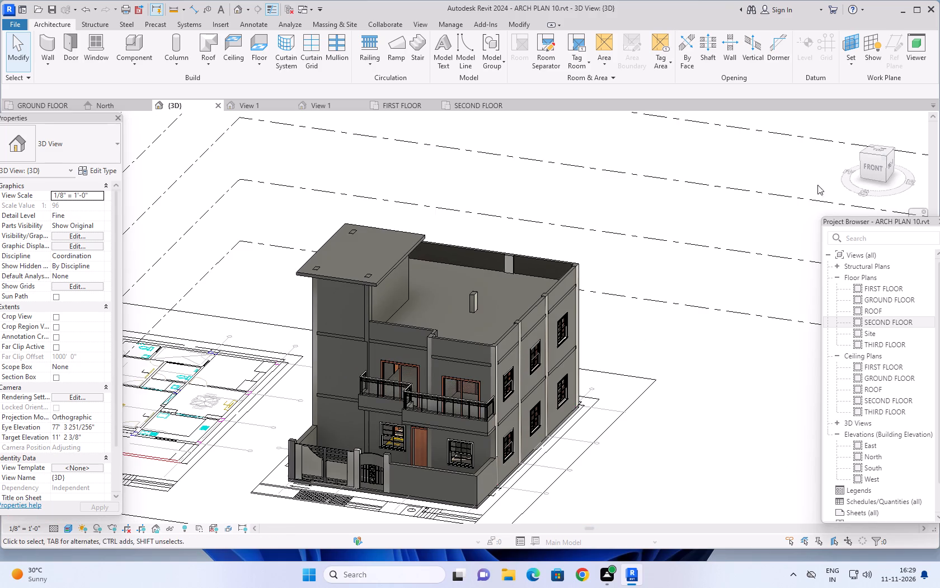
click(872, 167)
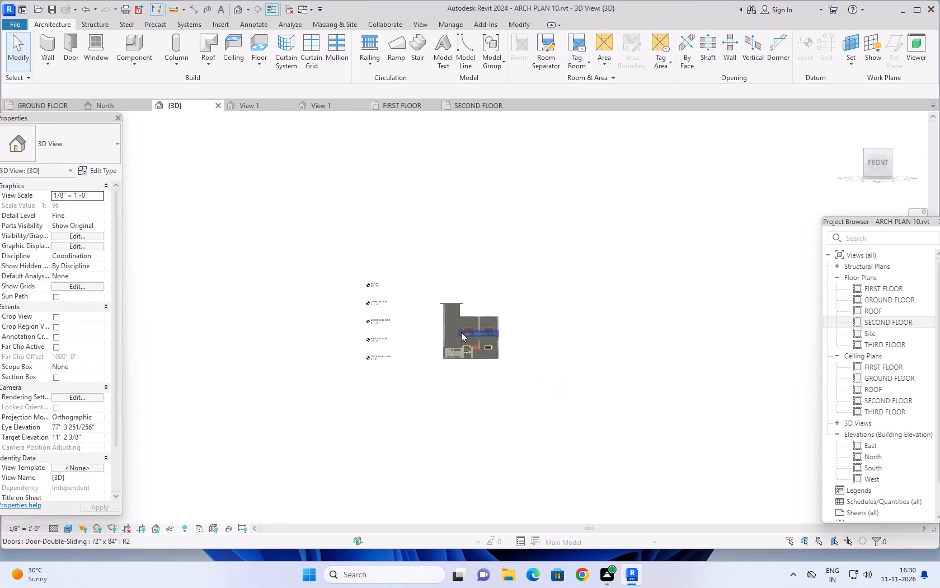
scroll(431, 336, up, 7)
scroll(504, 300, up, 4)
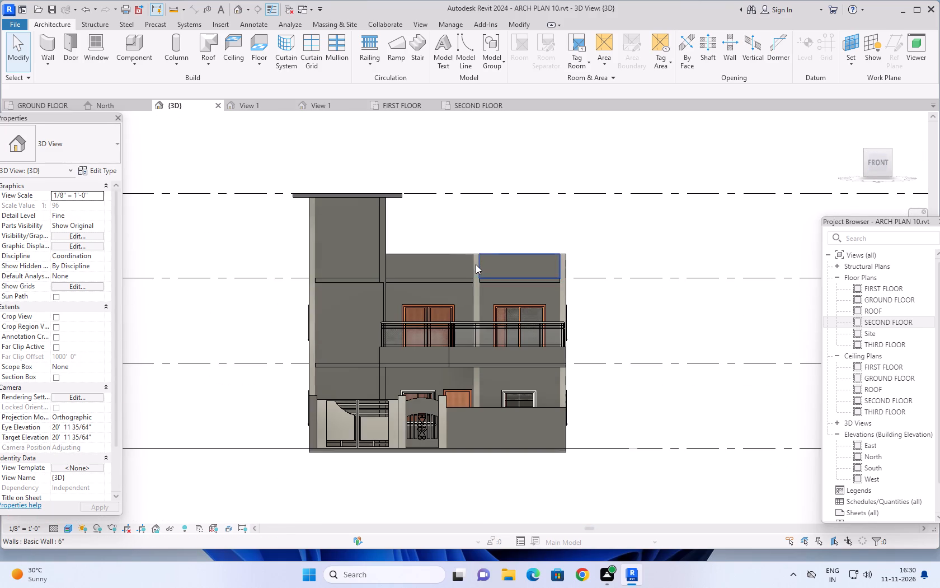
click(476, 242)
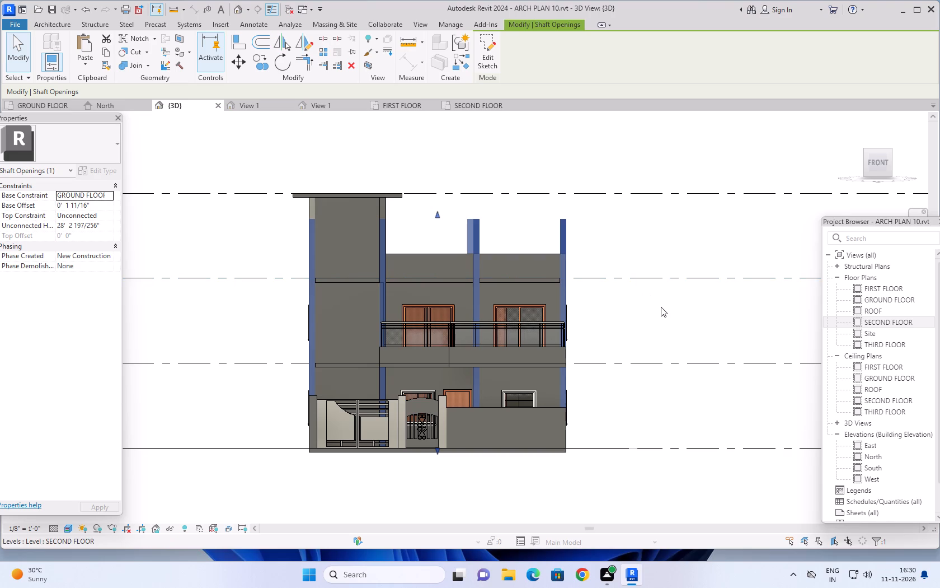
key(Escape)
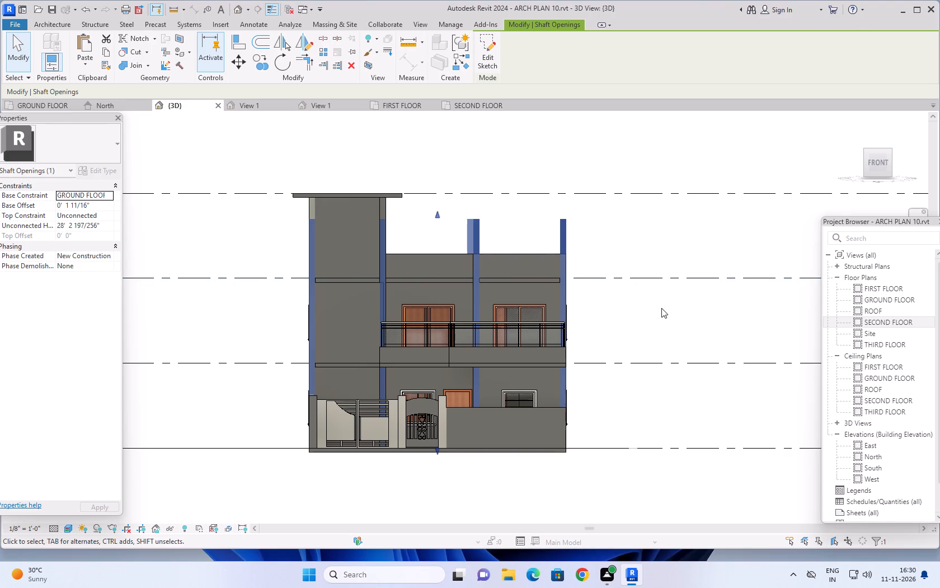
scroll(661, 308, down, 3)
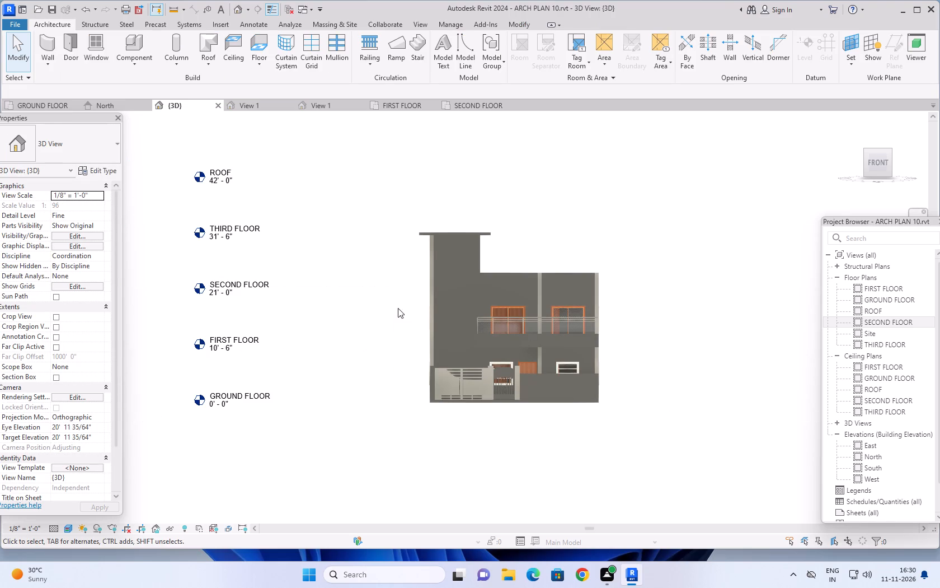
scroll(392, 292, up, 3)
middle_drag(662, 228, 664, 234)
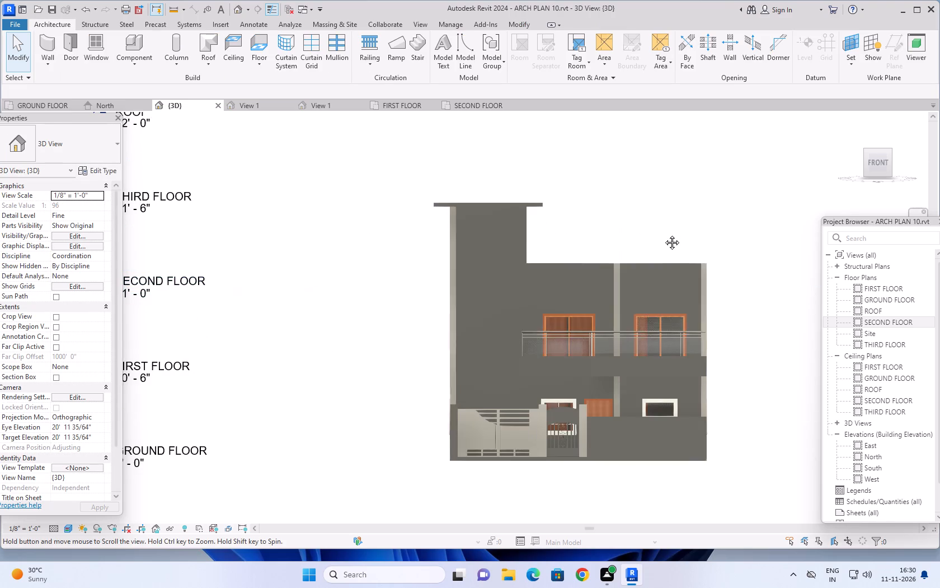
middle_drag(664, 234, 670, 290)
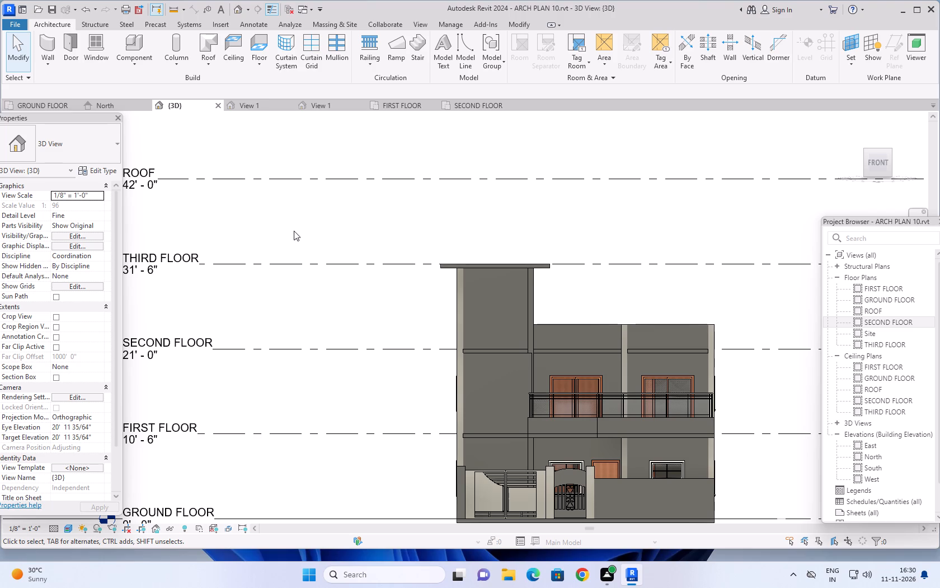
scroll(314, 226, down, 3)
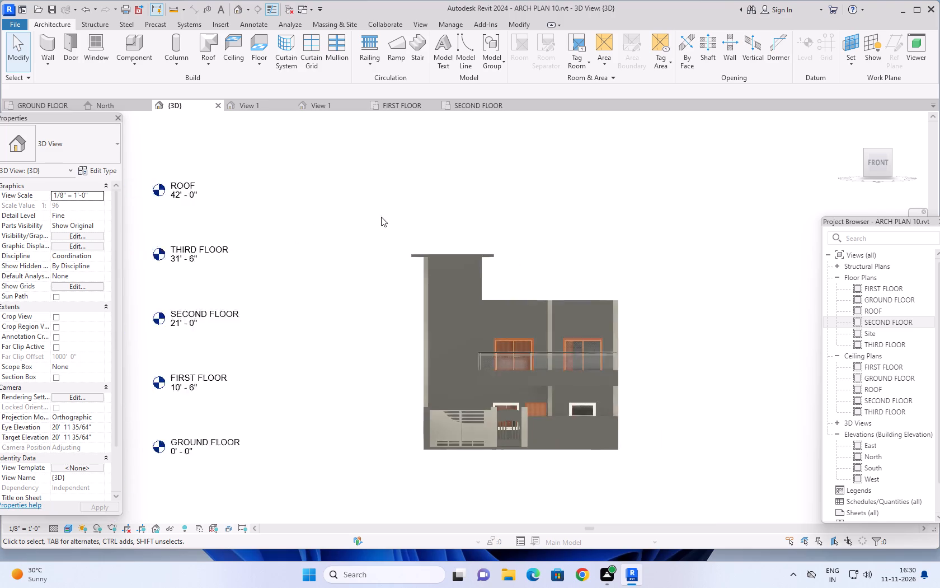
scroll(431, 212, down, 1)
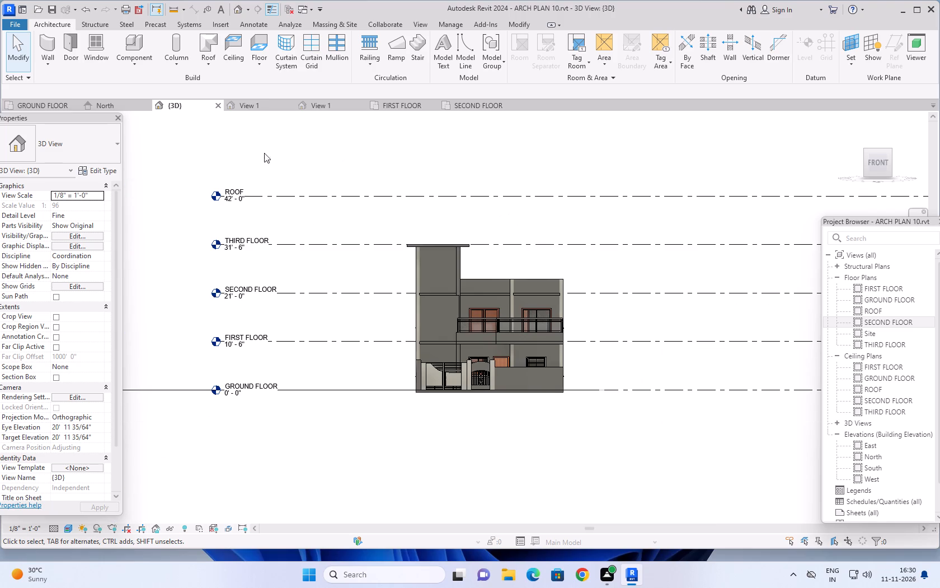
Switch to the North elevation view.
click(112, 104)
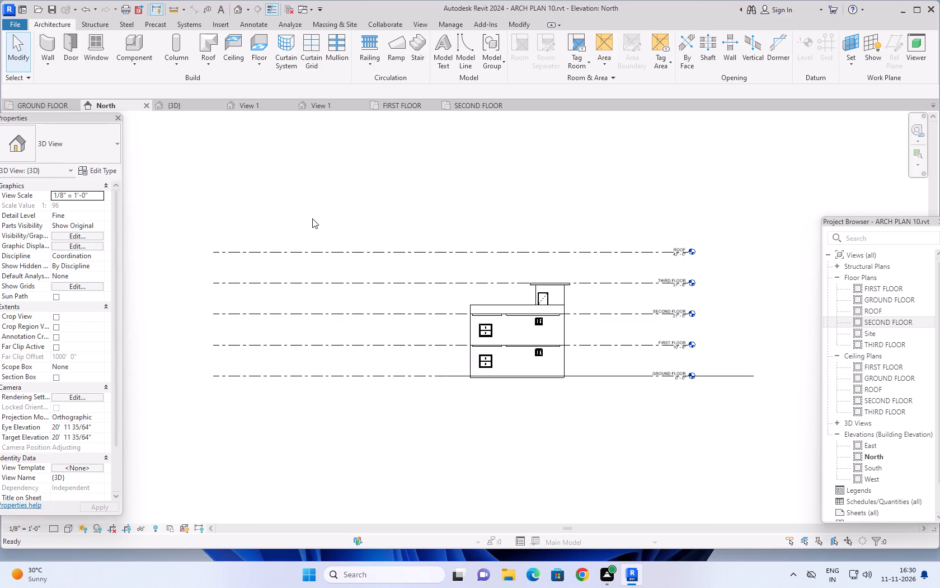
key(Escape)
key(Escape)
scroll(651, 269, up, 7)
key(Escape)
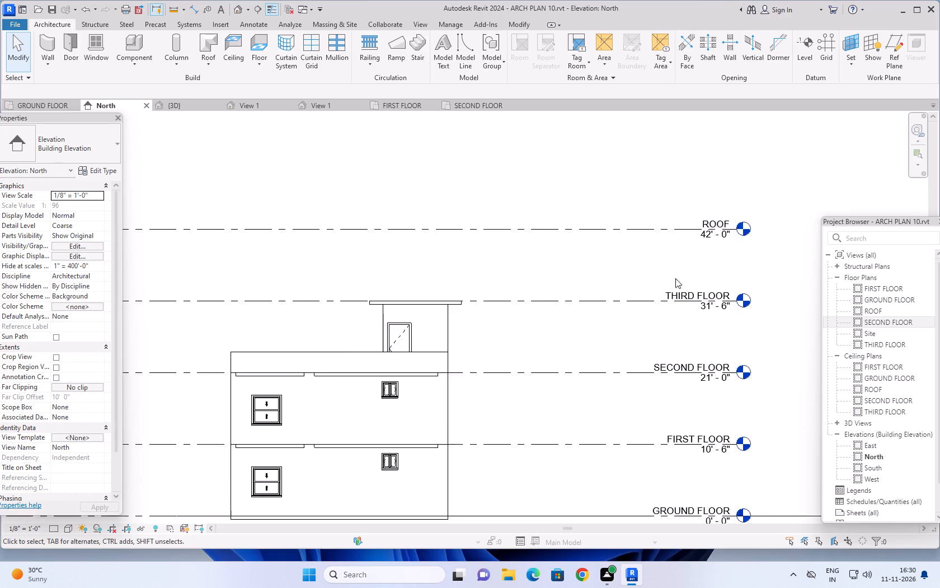
key(Escape)
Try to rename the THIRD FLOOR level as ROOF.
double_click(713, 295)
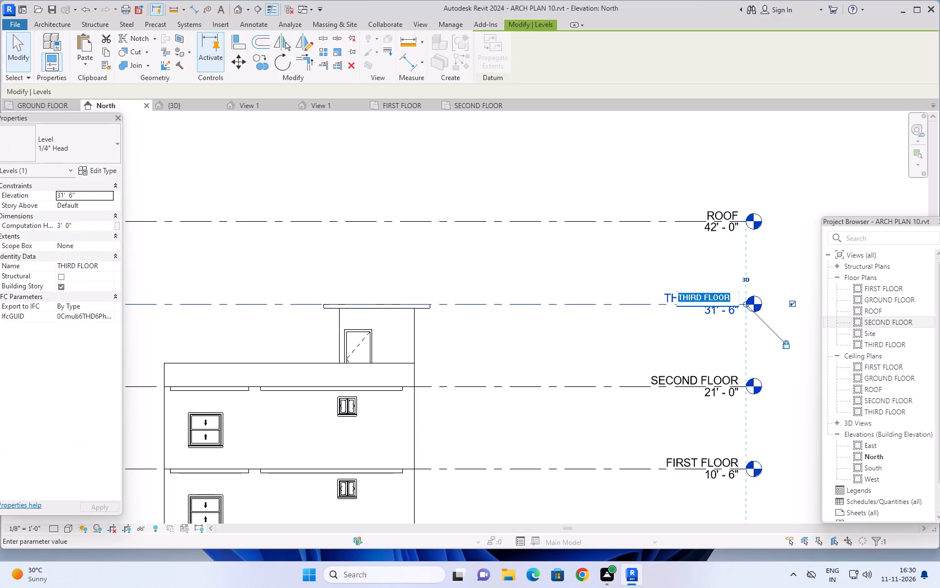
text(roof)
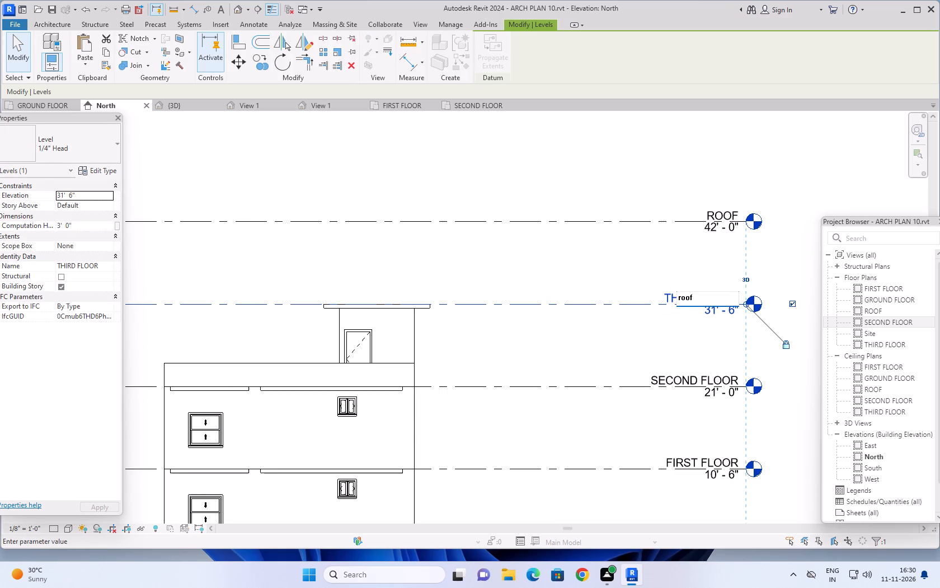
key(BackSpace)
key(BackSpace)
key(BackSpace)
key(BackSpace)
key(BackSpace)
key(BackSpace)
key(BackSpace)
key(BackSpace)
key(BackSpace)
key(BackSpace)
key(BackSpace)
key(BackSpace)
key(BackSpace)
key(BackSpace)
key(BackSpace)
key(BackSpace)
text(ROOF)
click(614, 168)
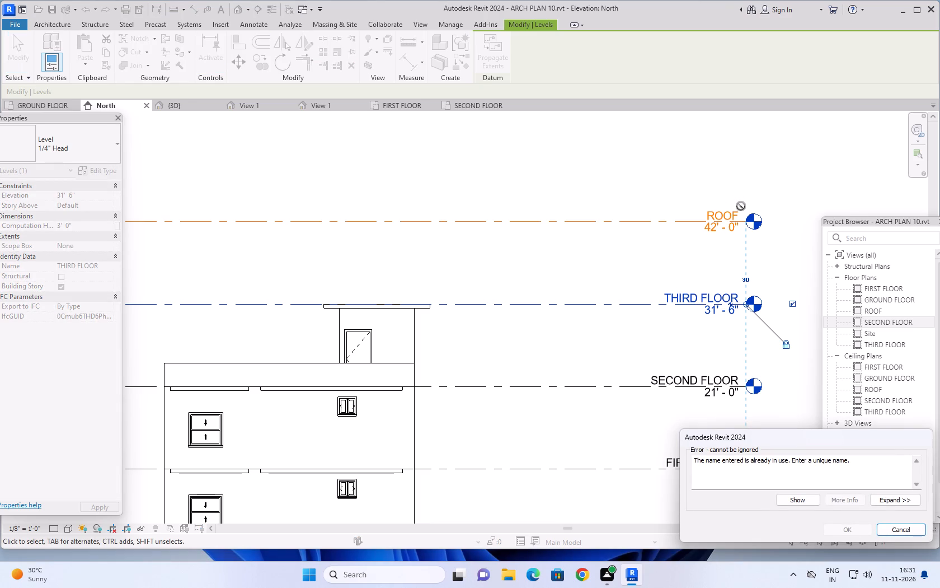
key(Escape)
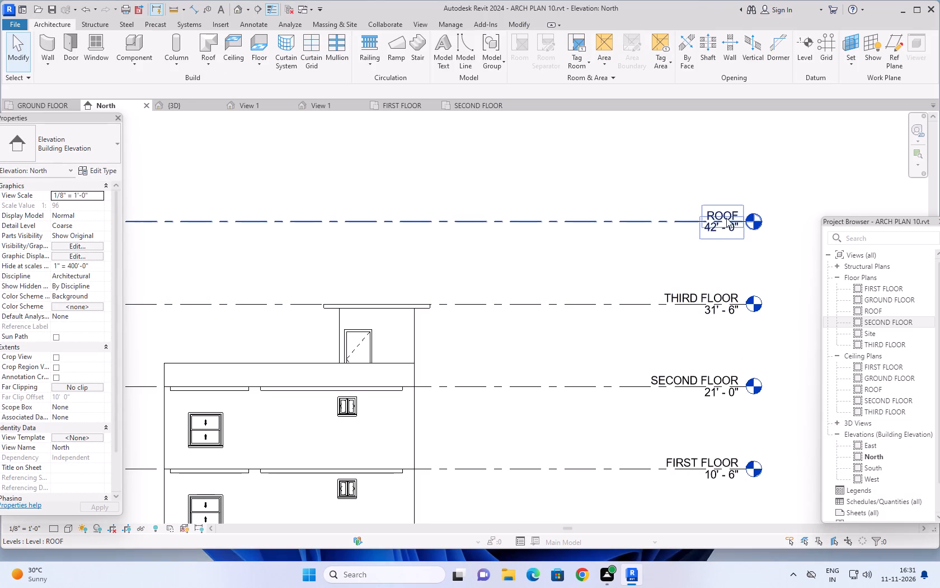
Delete the ROOF level at 42' - 0" together with its associated floor, ceiling and structural plan views.
scroll(728, 215, up, 4)
key(Escape)
key(Escape)
click(734, 213)
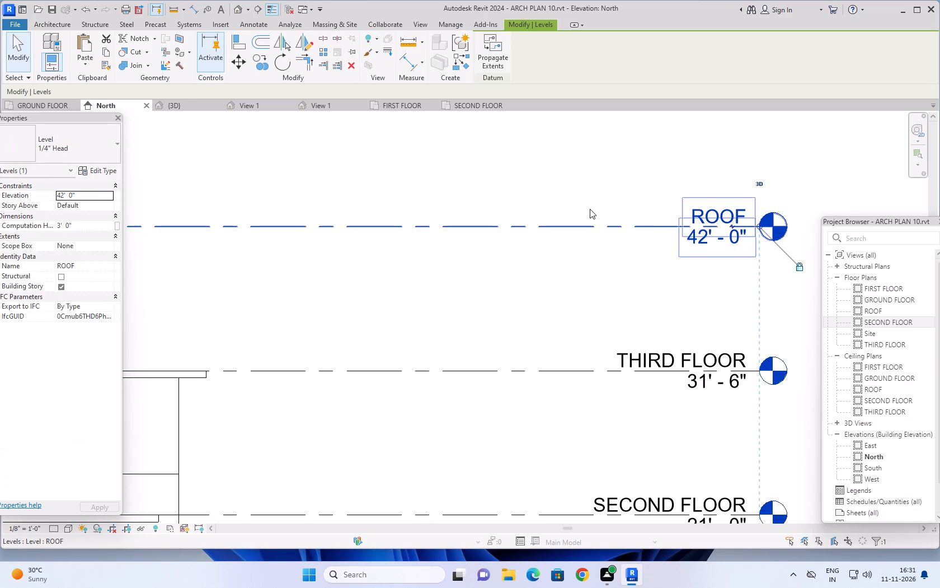
key(Delete)
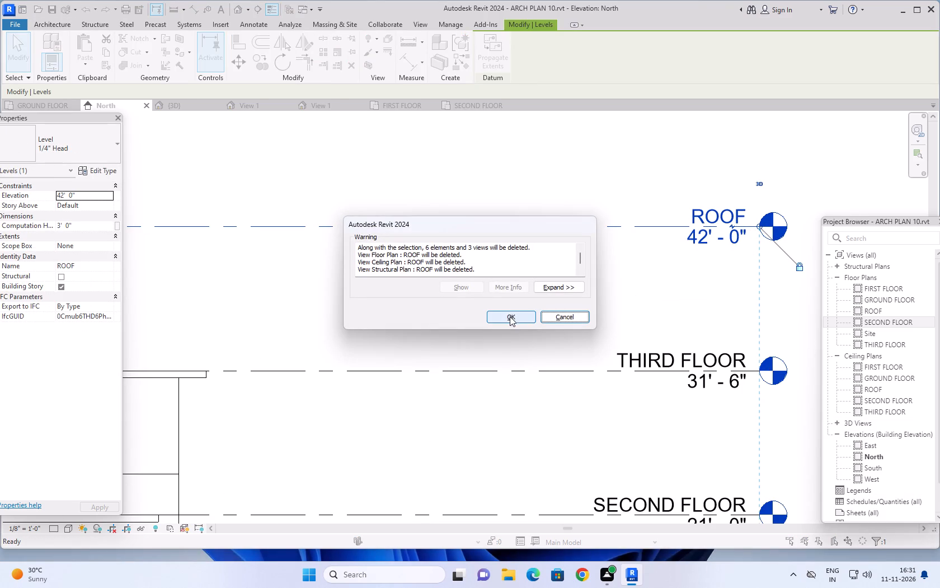
click(510, 316)
Rename the THIRD FLOOR level at 31' - 6" as ROOF in the North elevation.
scroll(595, 278, down, 2)
scroll(641, 302, down, 5)
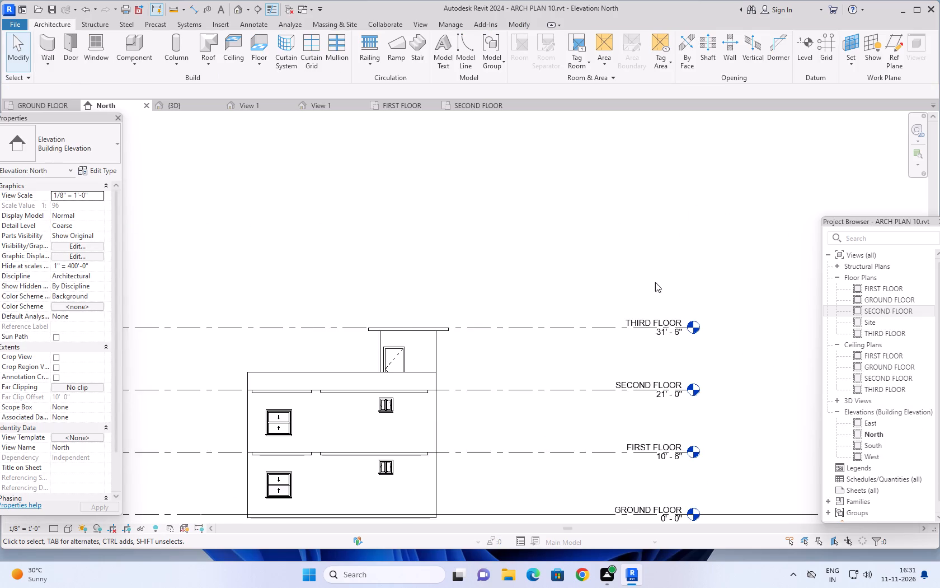
middle_drag(652, 269, 656, 236)
key(Escape)
key(Escape)
double_click(657, 282)
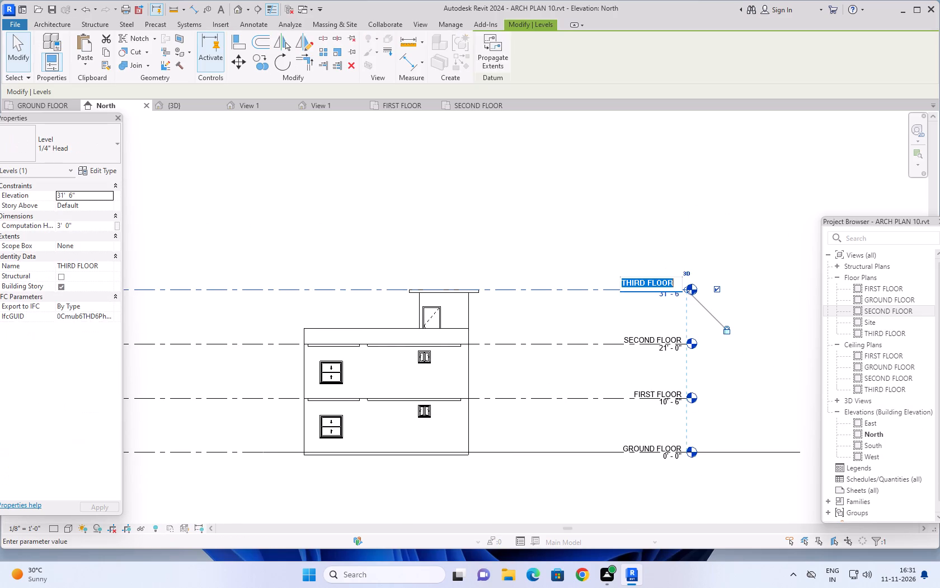
text(ROOF)
click(628, 233)
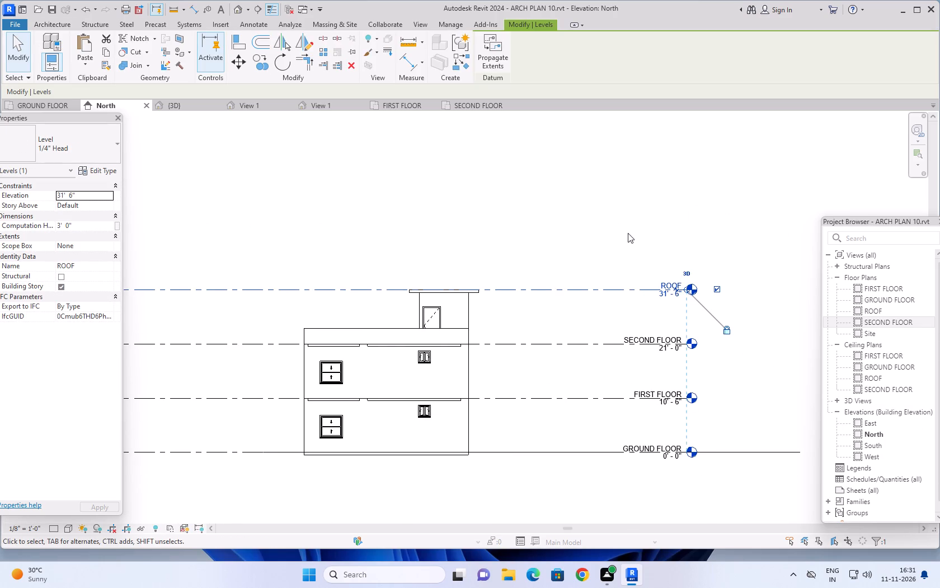
scroll(629, 232, down, 3)
middle_drag(632, 223, 711, 193)
key(Escape)
key(Escape)
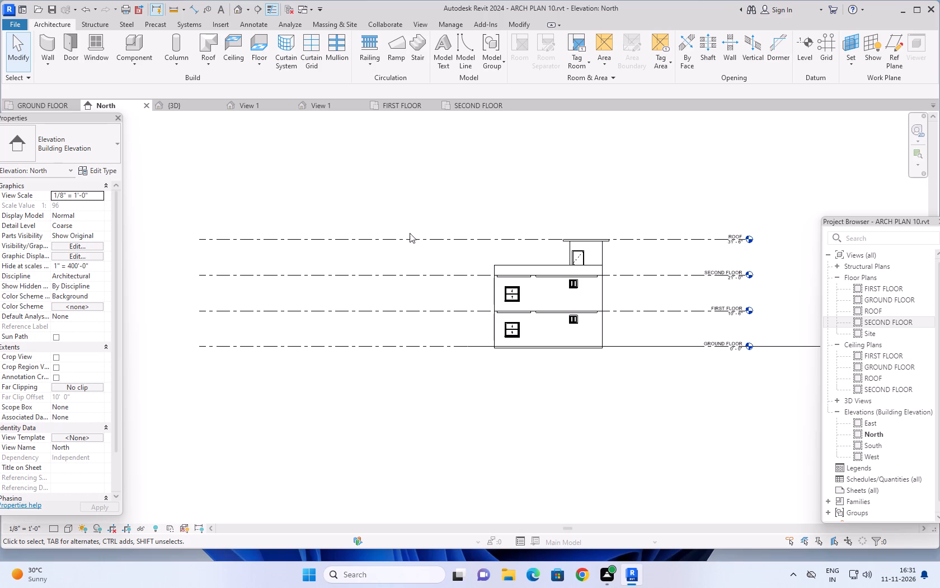
Examine the house in the North elevation against the ground, first, second floor and roof level lines.
scroll(551, 351, up, 6)
scroll(618, 383, up, 8)
scroll(627, 356, down, 5)
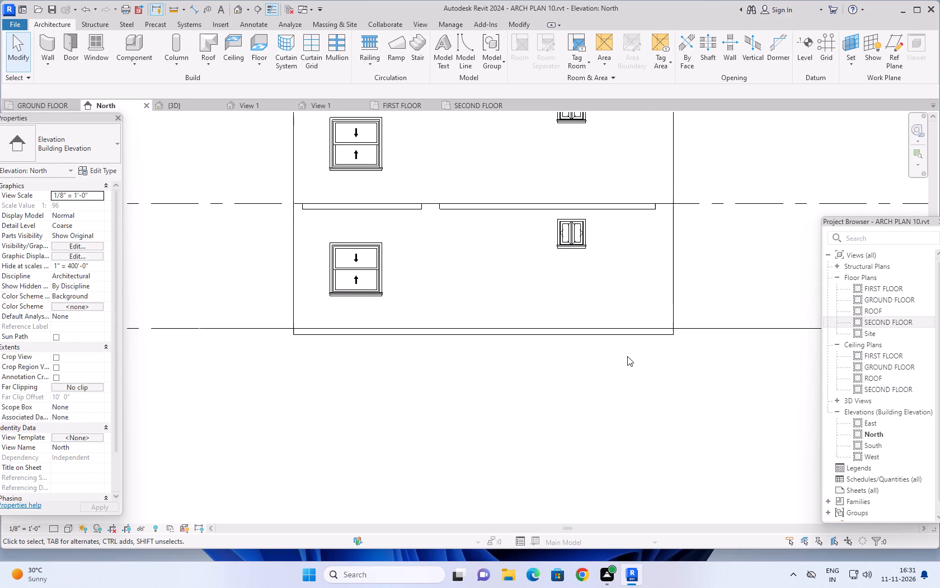
scroll(627, 356, down, 12)
scroll(690, 409, up, 1)
middle_drag(689, 409, 631, 425)
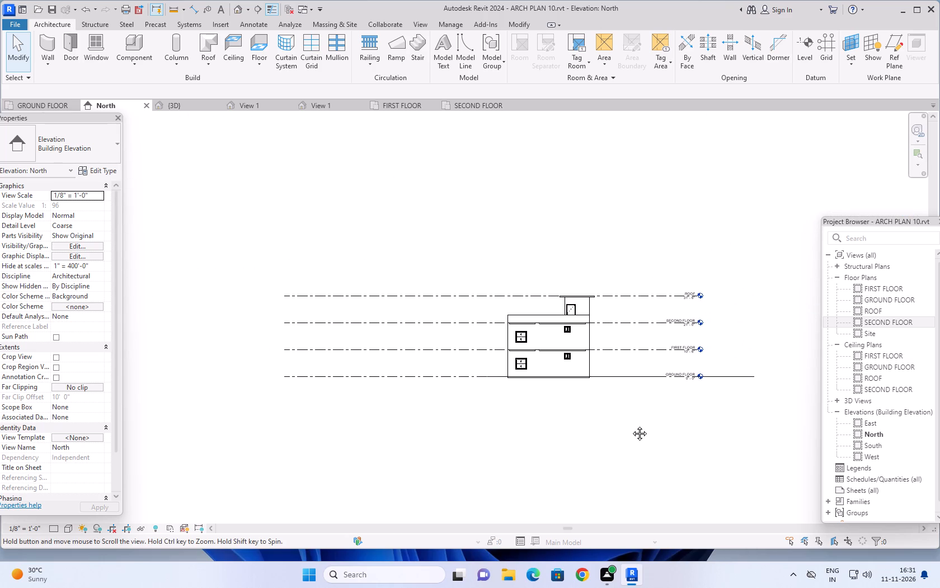
middle_drag(631, 425, 631, 426)
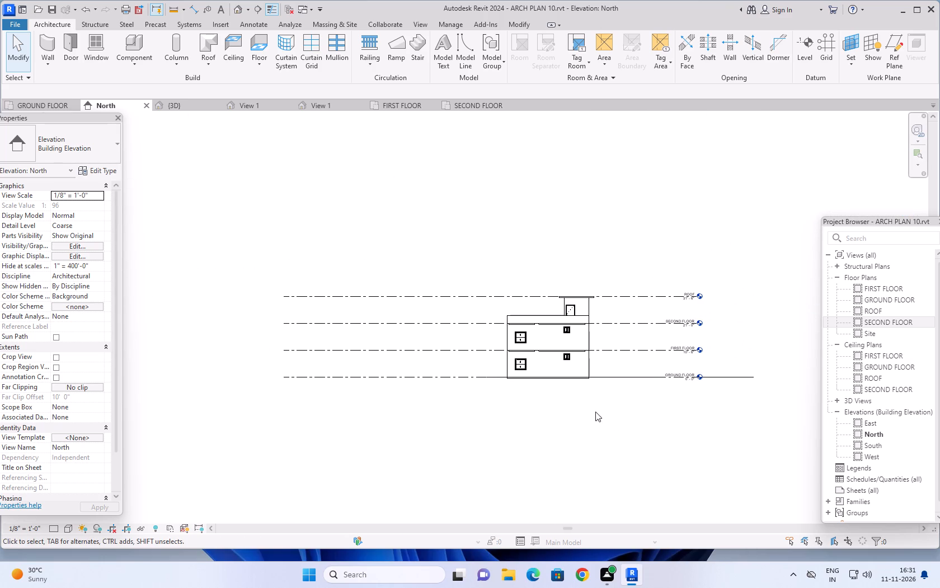
scroll(594, 409, up, 2)
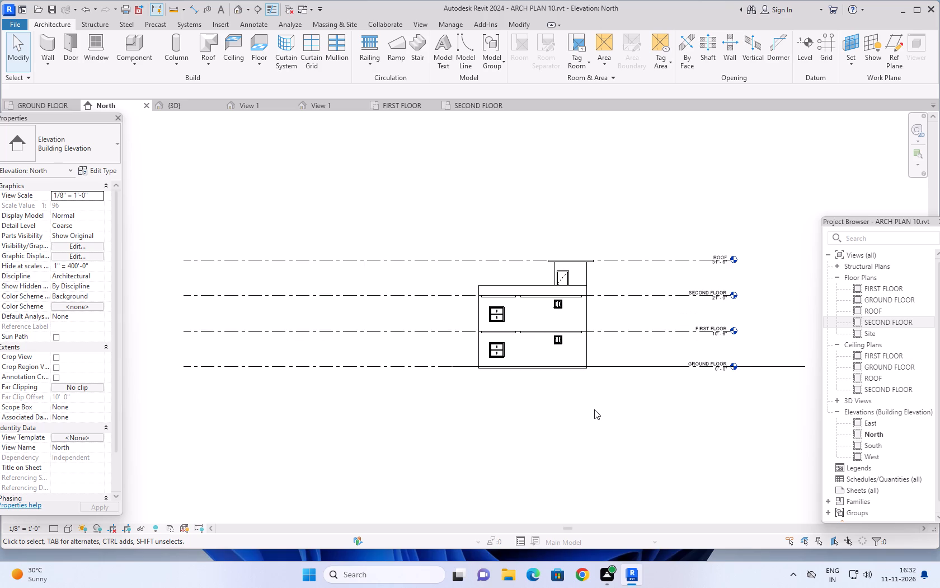
scroll(538, 403, up, 3)
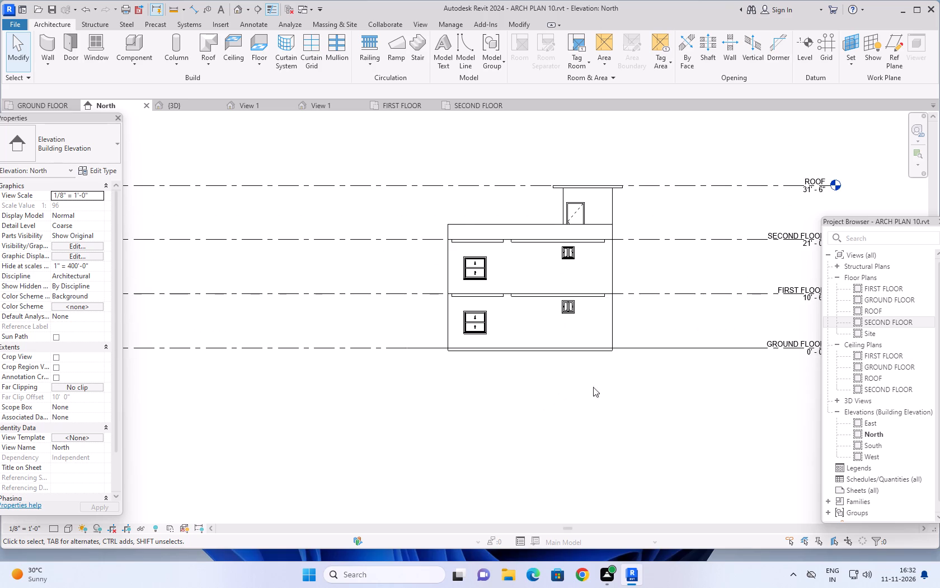
scroll(603, 387, down, 2)
middle_drag(632, 394, 615, 403)
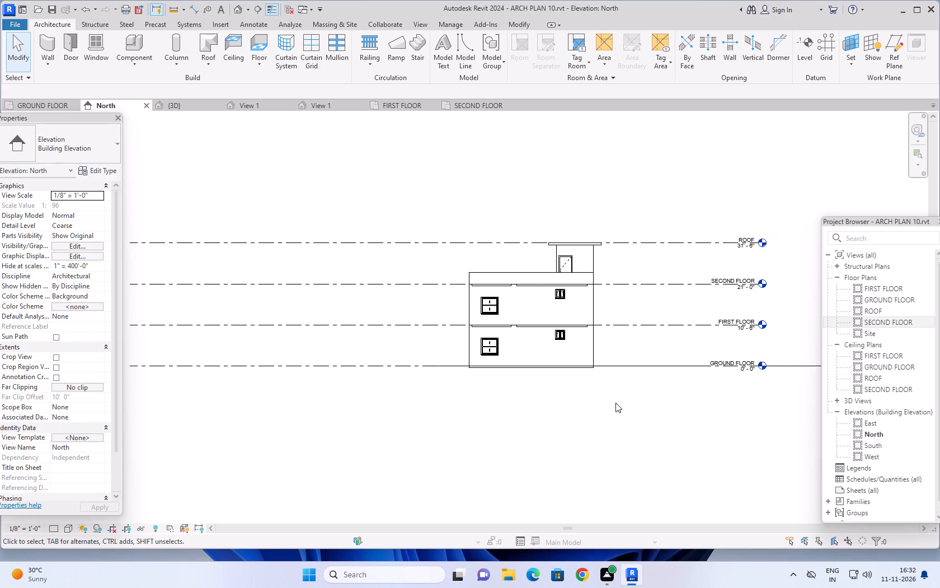
scroll(549, 416, up, 3)
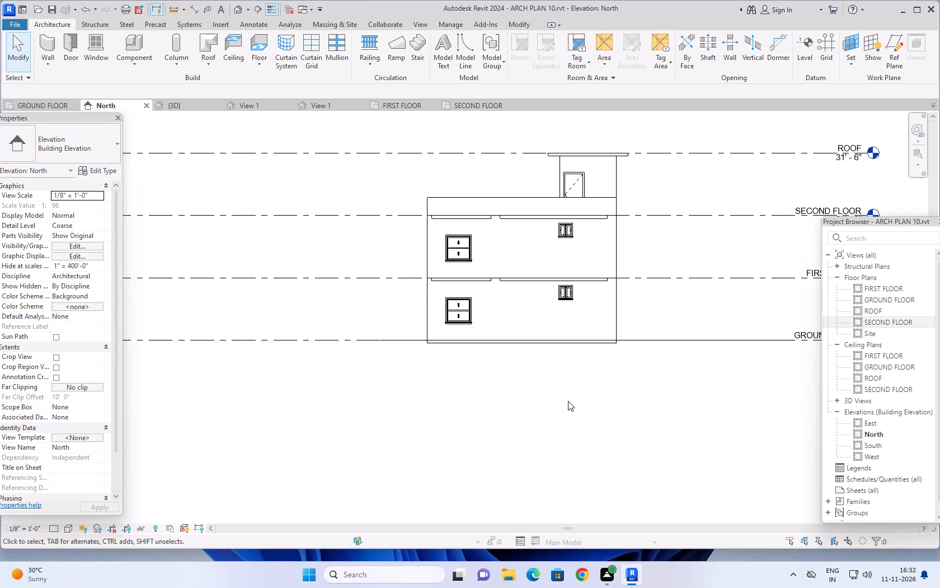
scroll(570, 395, up, 1)
scroll(602, 375, down, 5)
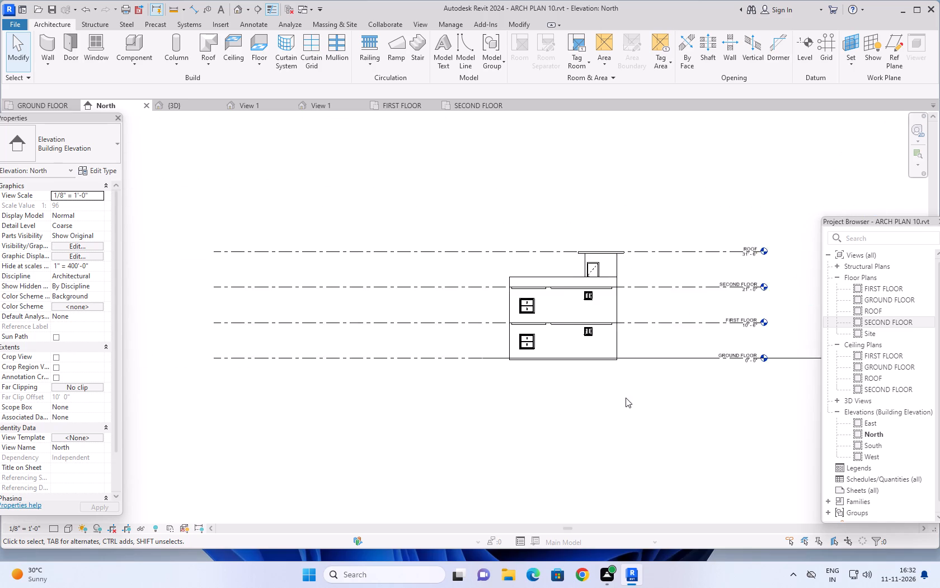
scroll(626, 398, down, 1)
middle_drag(638, 400, 608, 413)
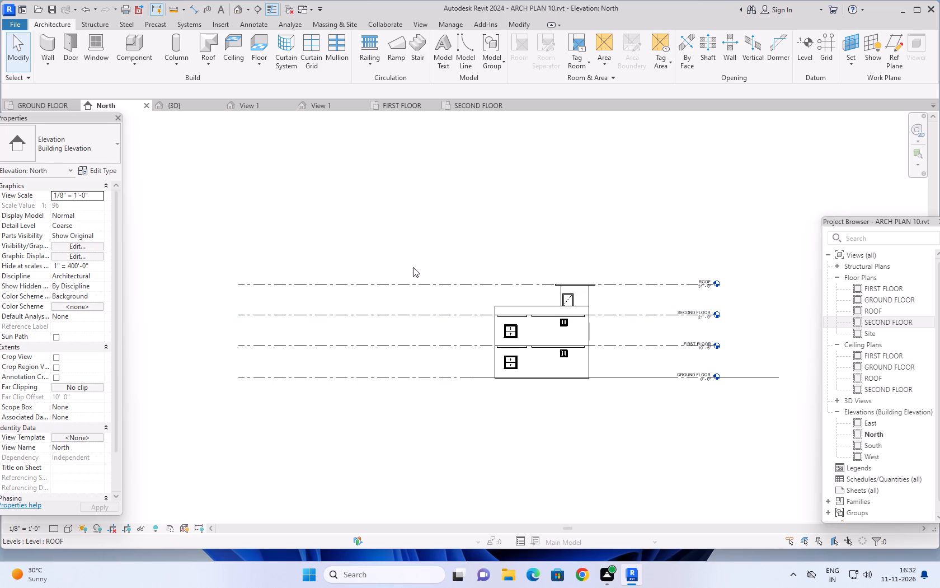
scroll(484, 239, down, 1)
scroll(601, 240, up, 3)
middle_drag(601, 241, 623, 197)
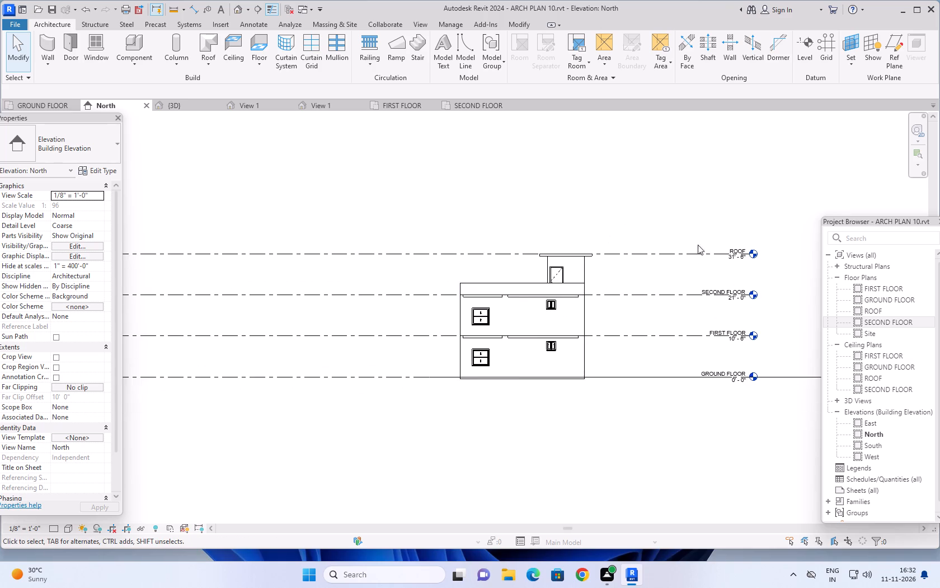
scroll(727, 265, up, 4)
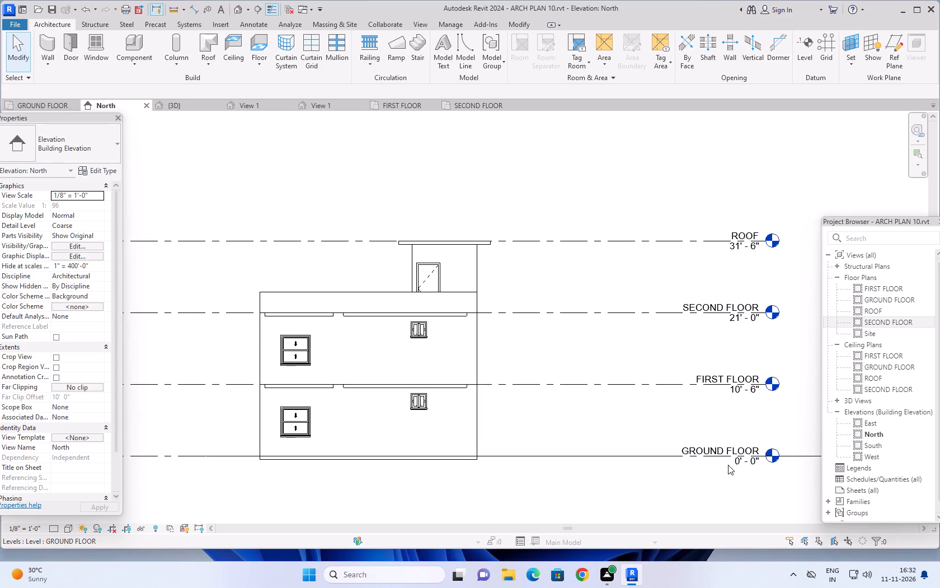
scroll(723, 482, down, 4)
middle_drag(717, 482, 712, 414)
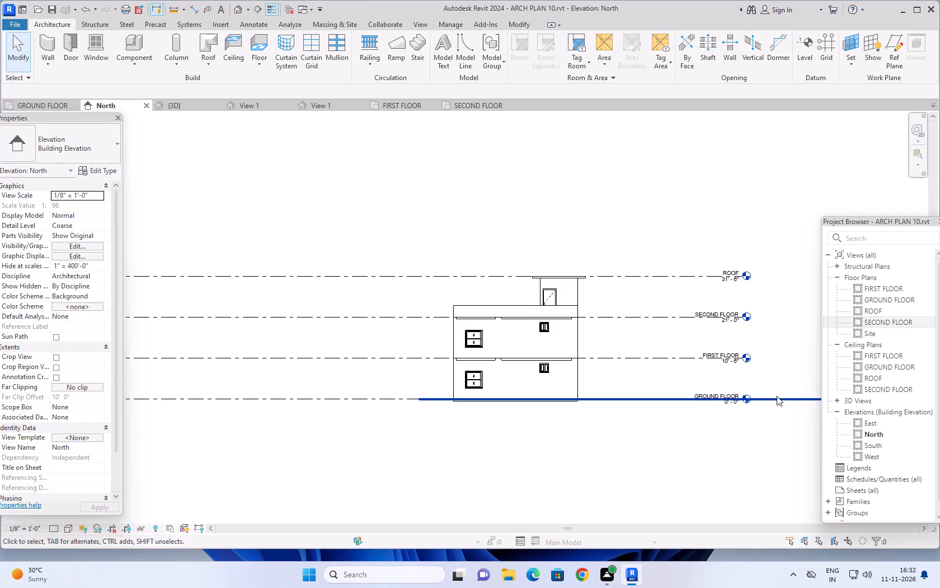
scroll(720, 455, down, 3)
middle_drag(718, 454, 688, 456)
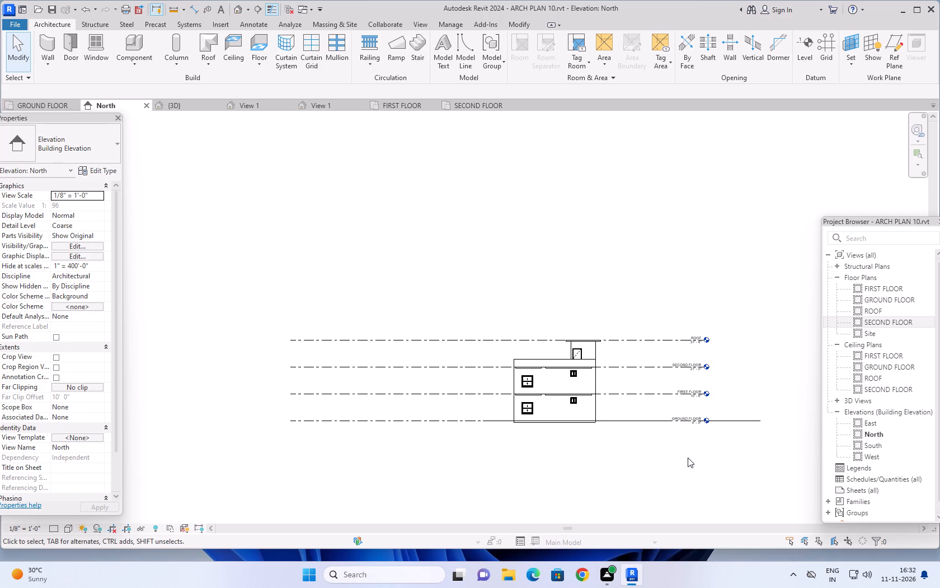
scroll(571, 427, up, 6)
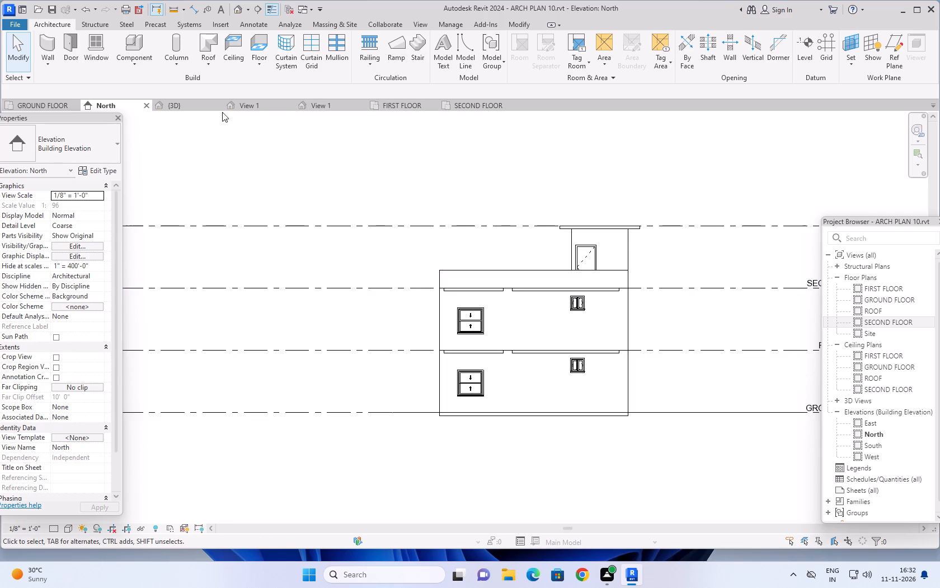
In the 3D view, start an in-place component in the Generic Models category, keeping the suggested name.
click(178, 106)
scroll(577, 410, up, 1)
scroll(458, 432, up, 1)
middle_drag(464, 414, 471, 427)
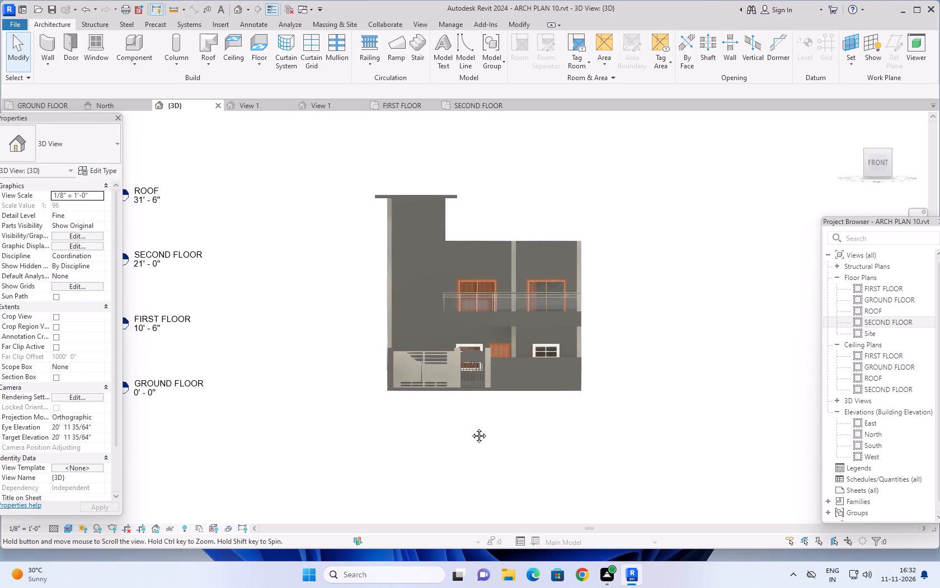
middle_drag(471, 427, 476, 471)
scroll(437, 306, up, 3)
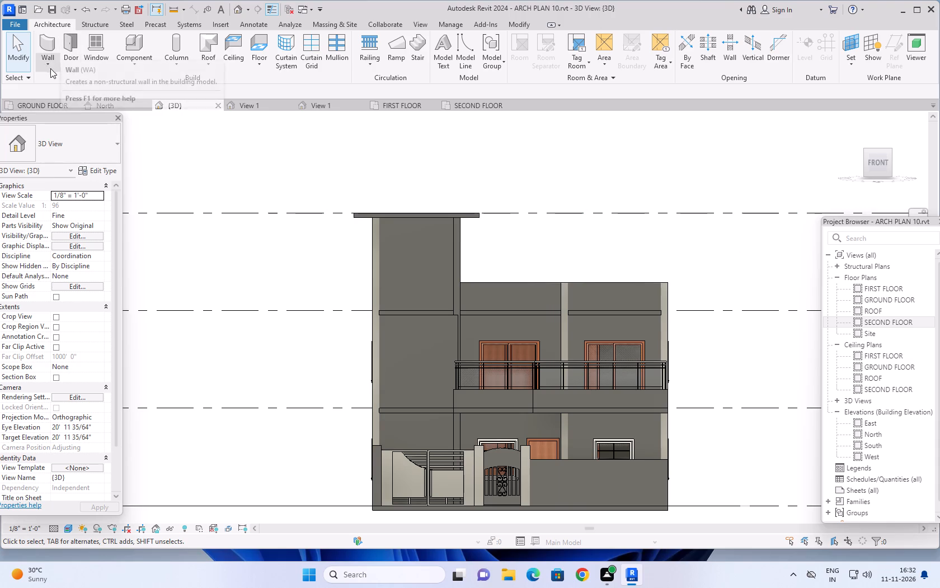
click(144, 68)
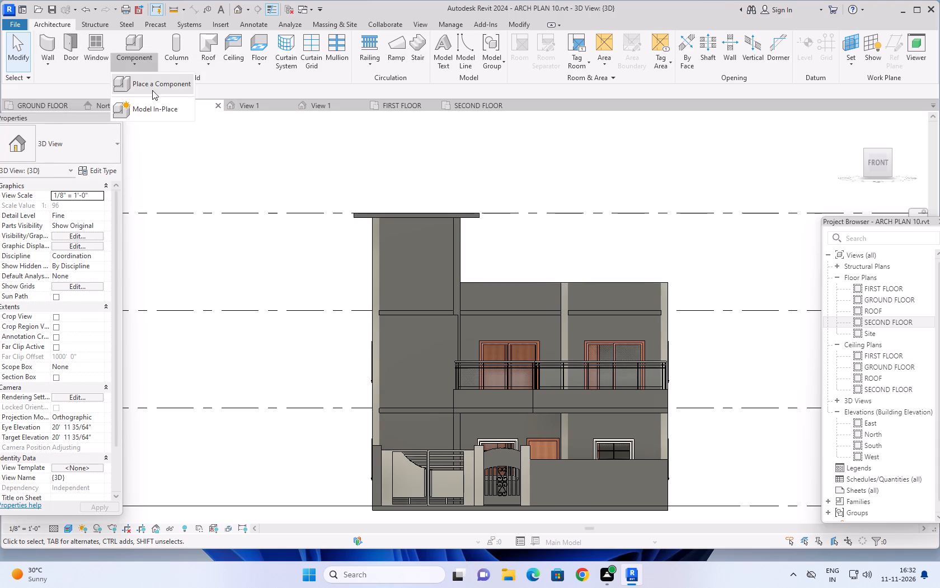
click(157, 108)
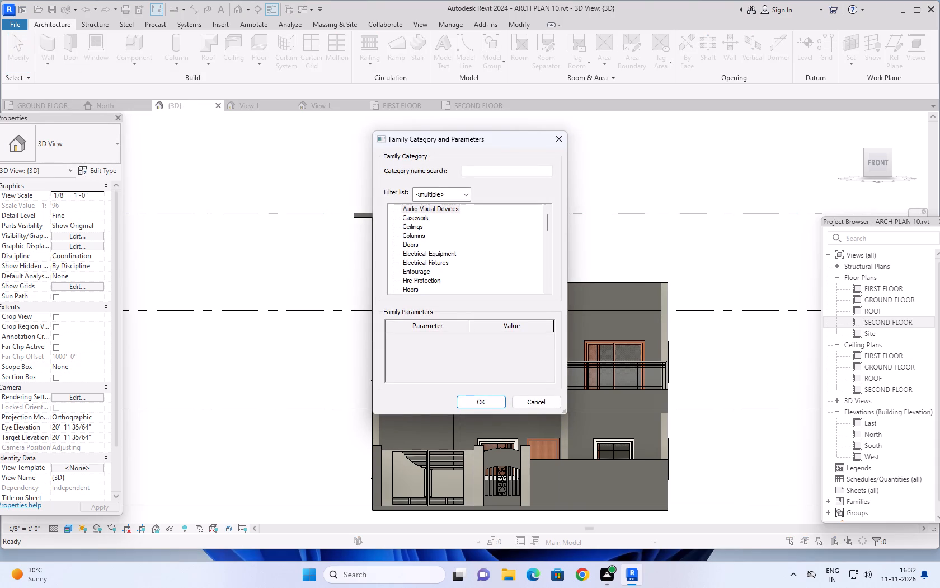
click(528, 168)
text(GENE)
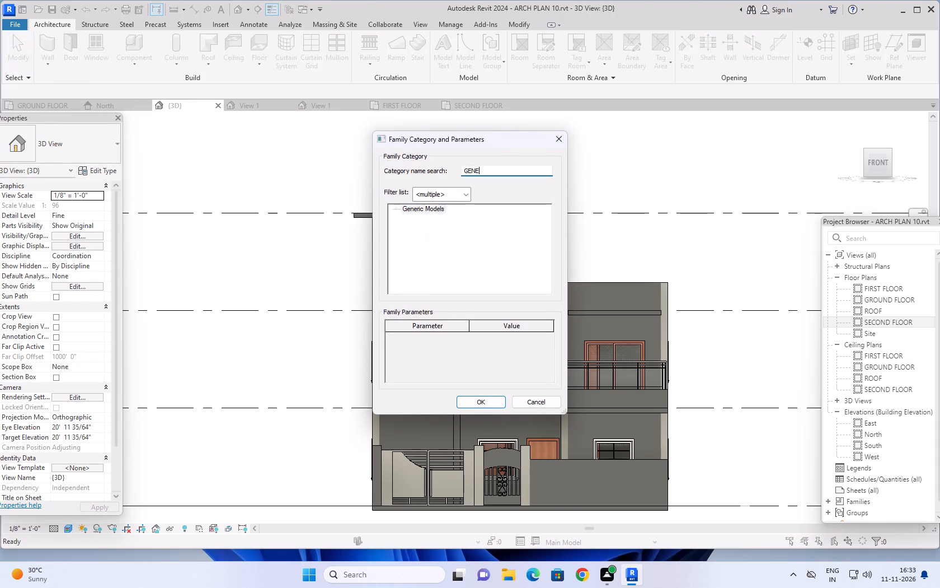
click(426, 207)
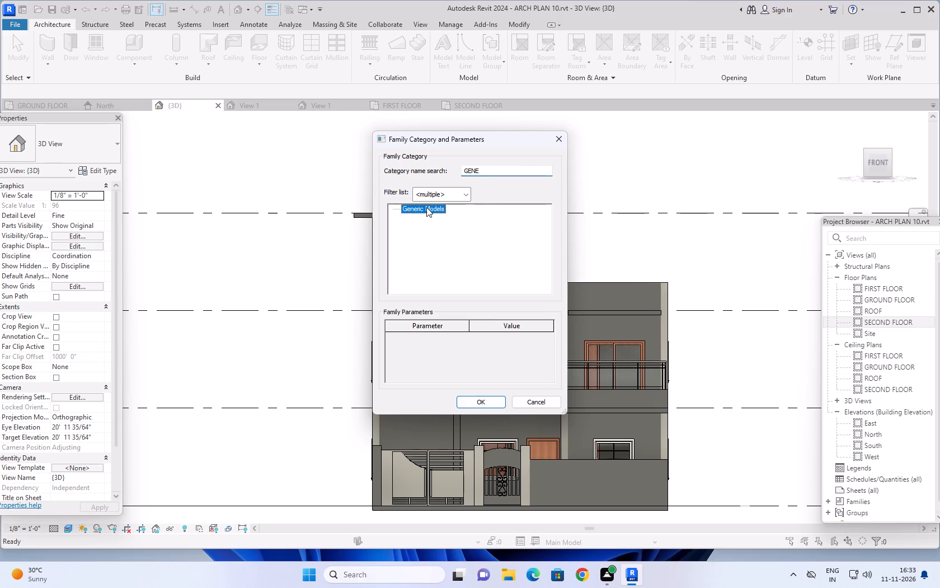
click(480, 403)
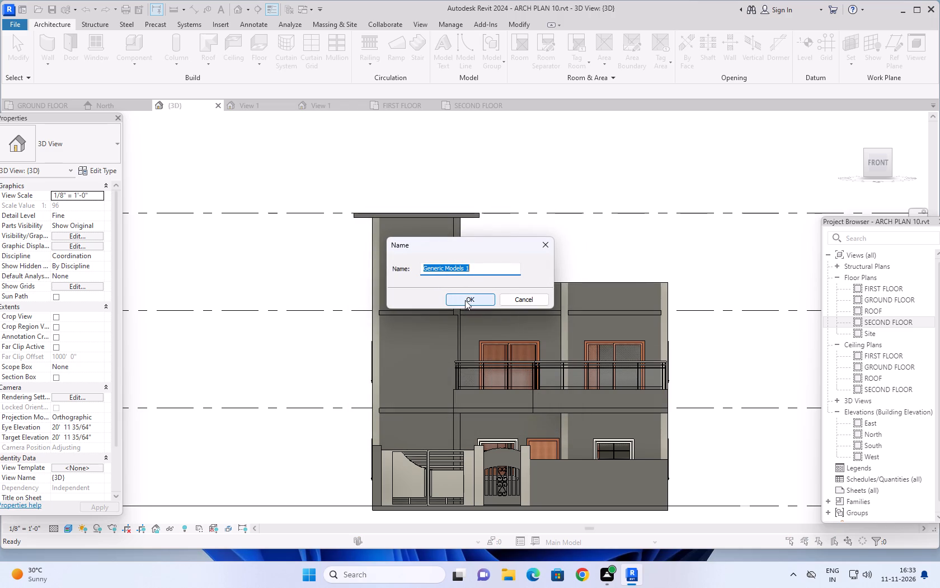
click(465, 300)
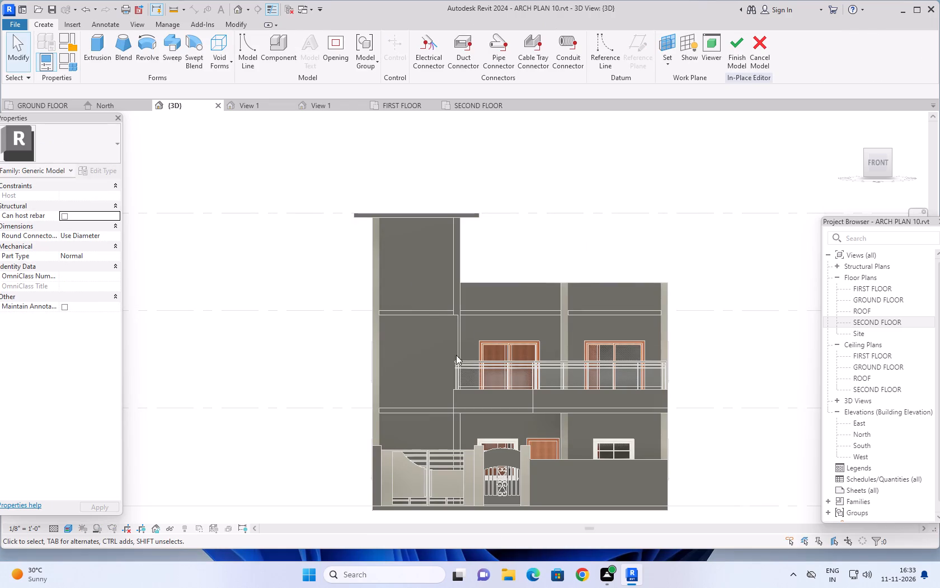
Start an extrusion and pick the front face of the 9" wall between first and second floor as its work plane.
click(97, 40)
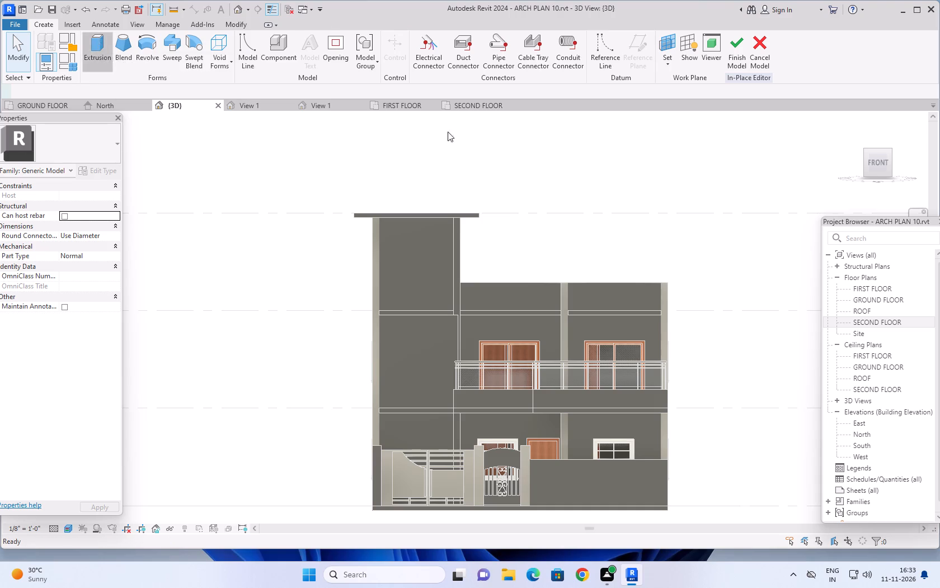
click(519, 66)
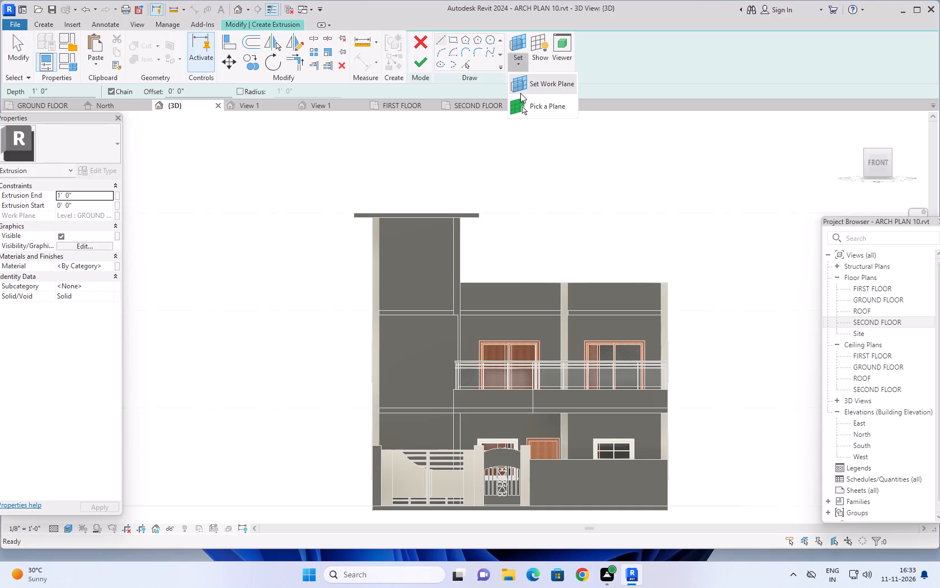
click(535, 105)
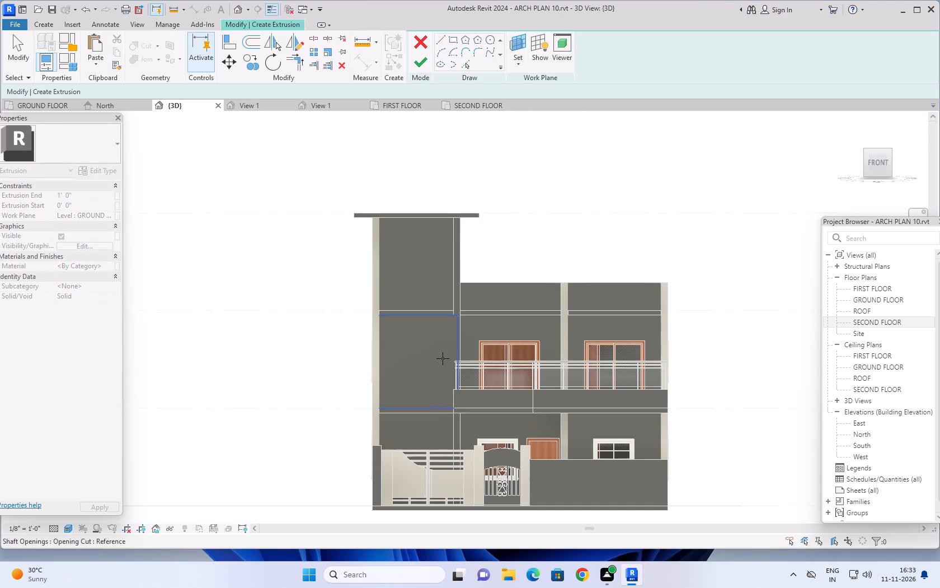
click(437, 377)
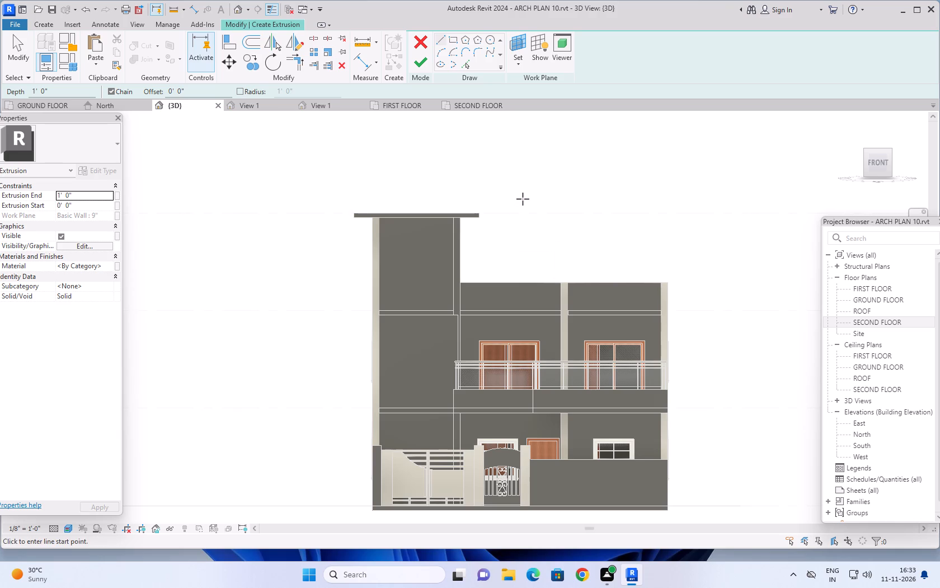
Sketch a line about 9' 6" down from the first-floor wall endpoint beside the tower, with a 1' 0" horizontal segment towards the tower side.
click(441, 39)
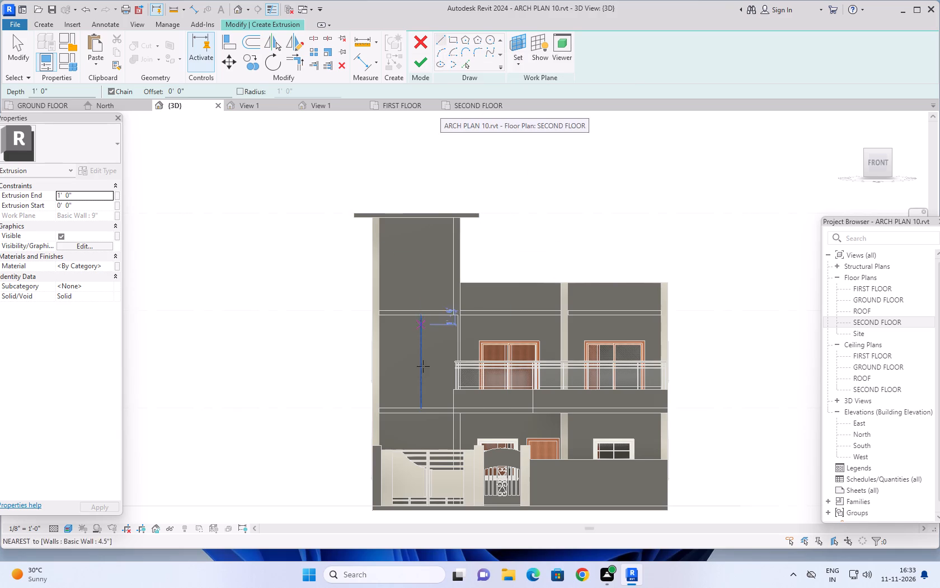
scroll(436, 396, down, 1)
middle_drag(436, 385, 427, 348)
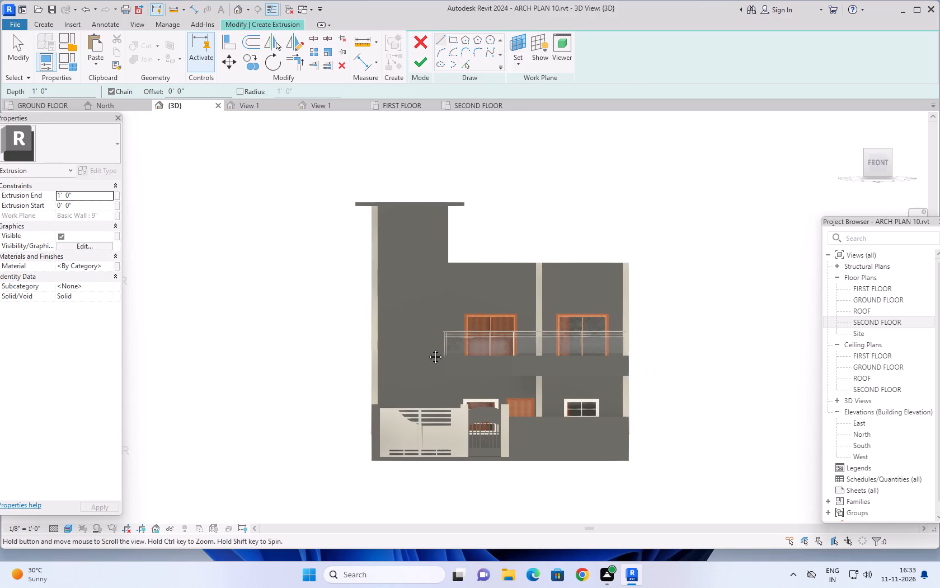
middle_drag(427, 348, 426, 335)
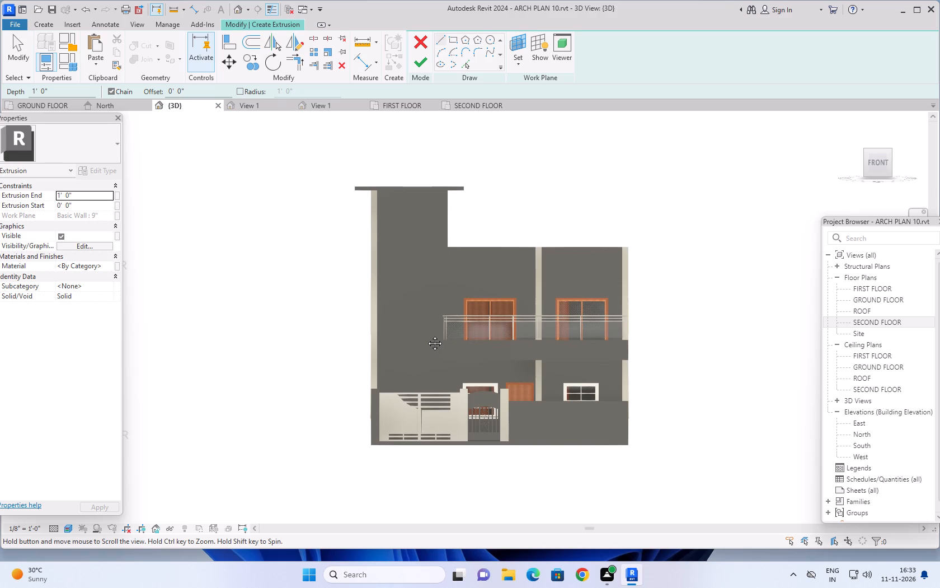
middle_drag(426, 335, 426, 314)
scroll(434, 334, up, 7)
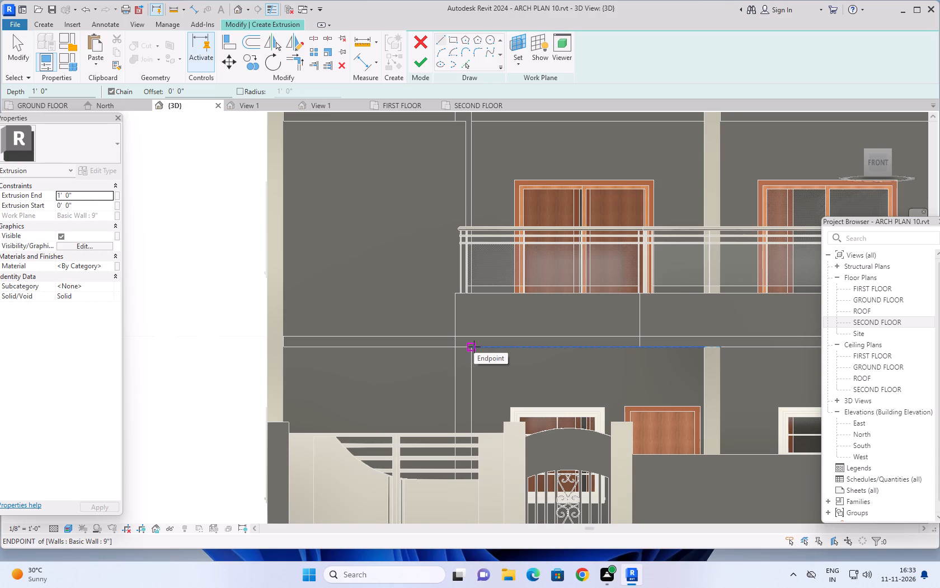
click(472, 347)
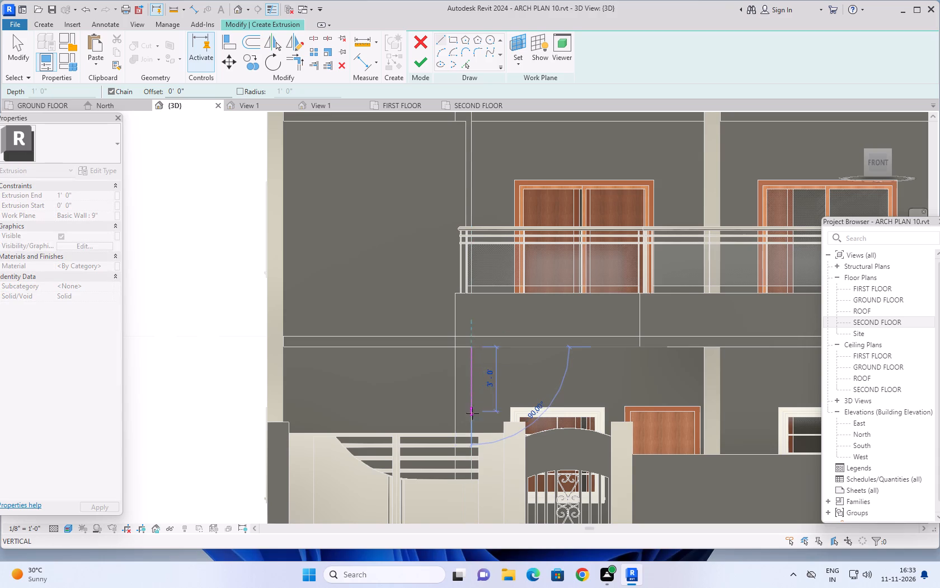
scroll(474, 416, down, 2)
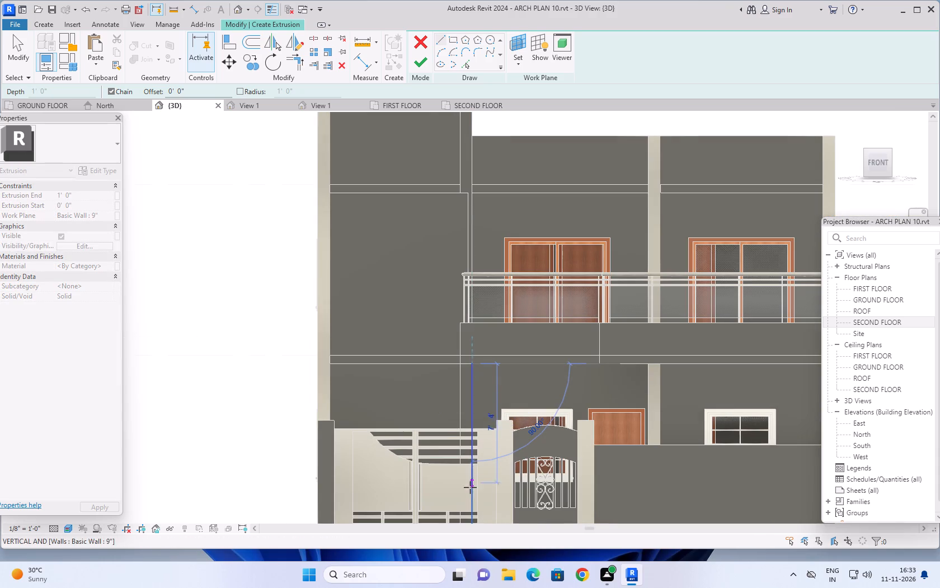
middle_drag(469, 518, 469, 425)
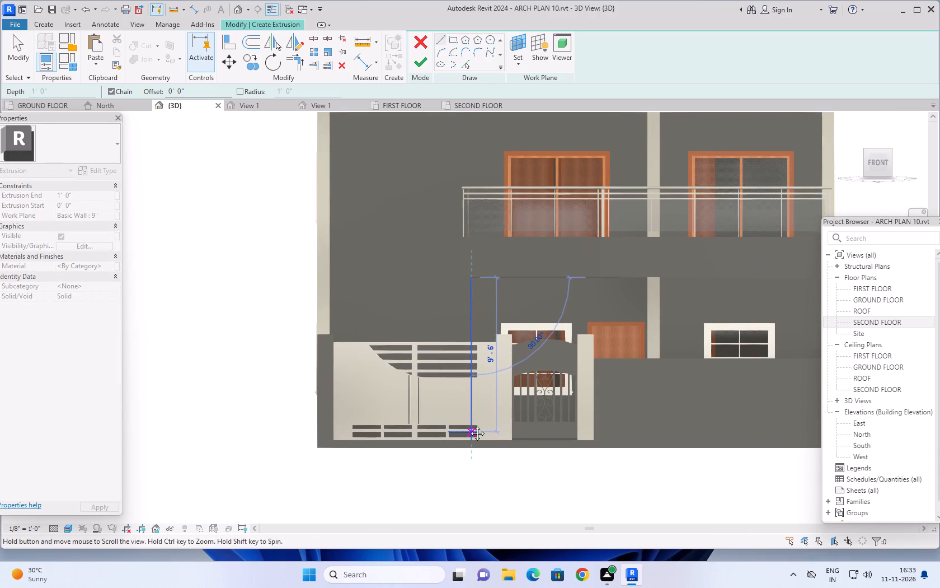
middle_drag(469, 425, 469, 424)
click(471, 429)
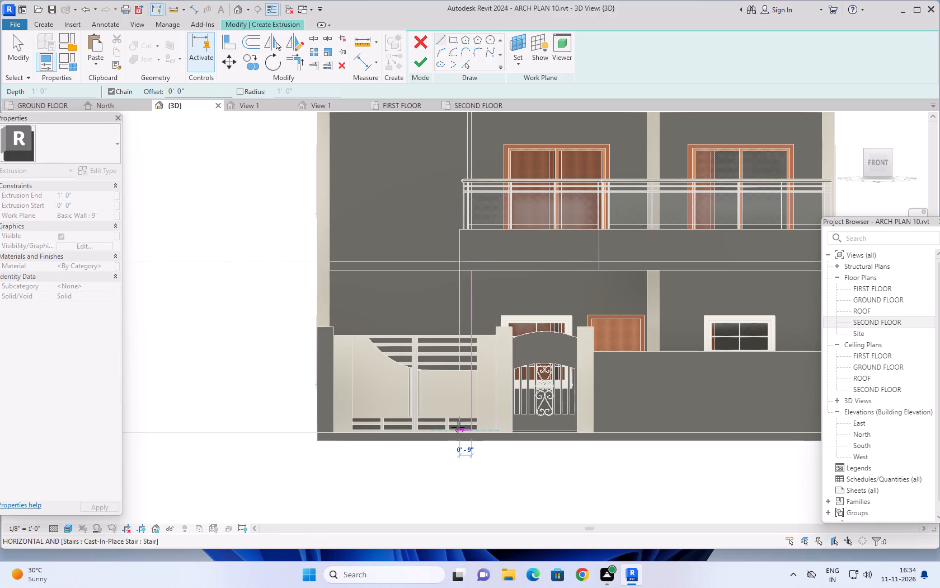
scroll(457, 427, up, 6)
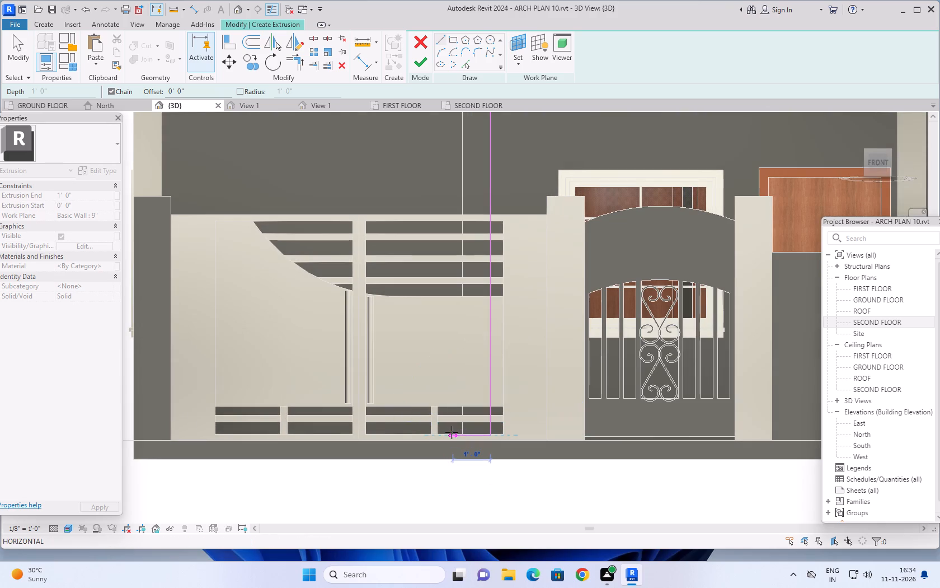
click(452, 433)
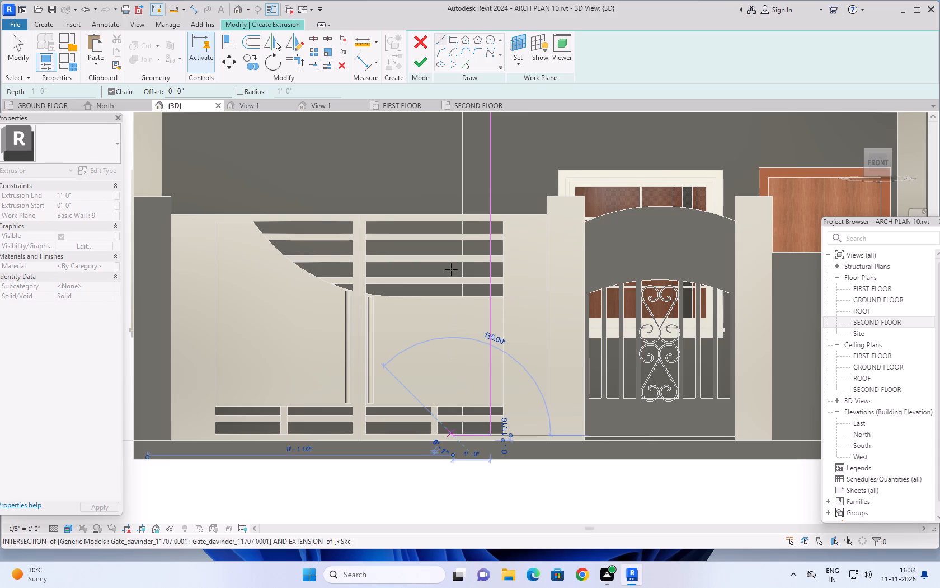
Sketch the outer vertical edge upward to the SECOND FLOOR level, finishing with a segment about 2' 4" long.
scroll(447, 185, down, 3)
middle_drag(447, 185, 447, 186)
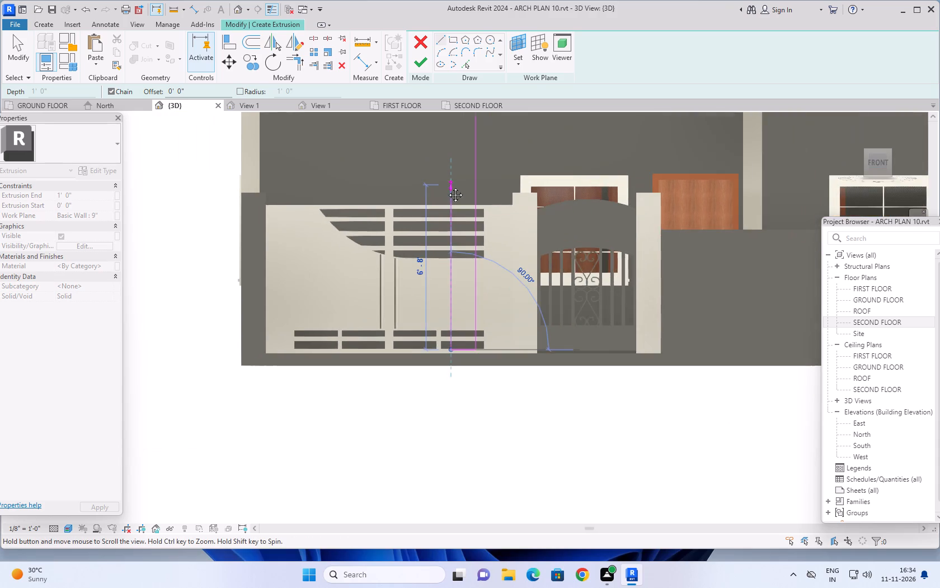
scroll(447, 185, down, 1)
middle_drag(447, 186, 425, 437)
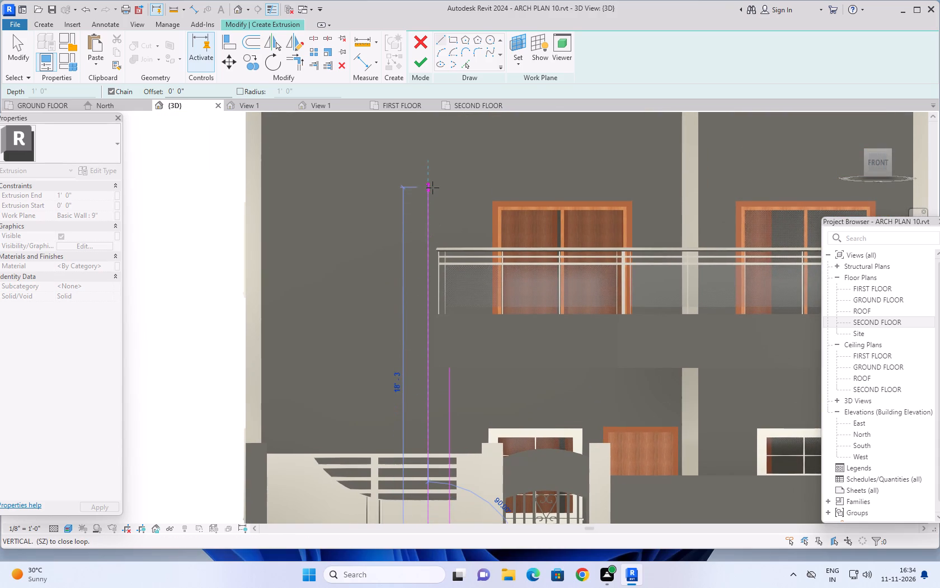
scroll(433, 188, down, 3)
middle_drag(433, 188, 424, 301)
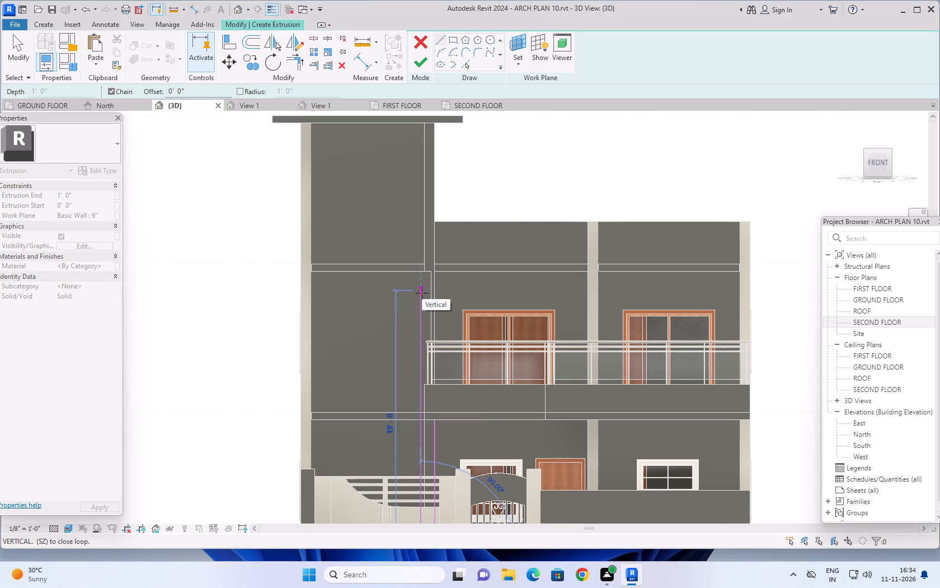
click(421, 301)
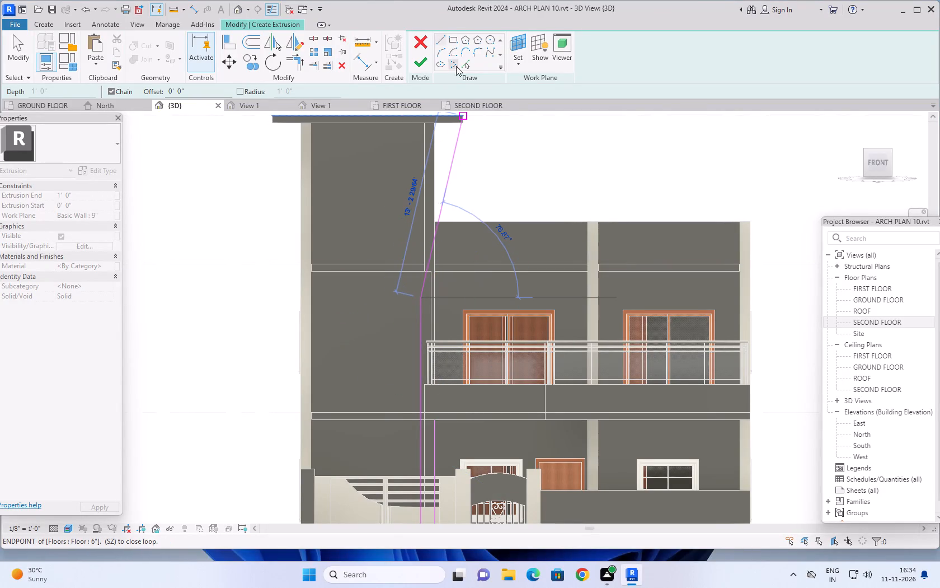
click(443, 52)
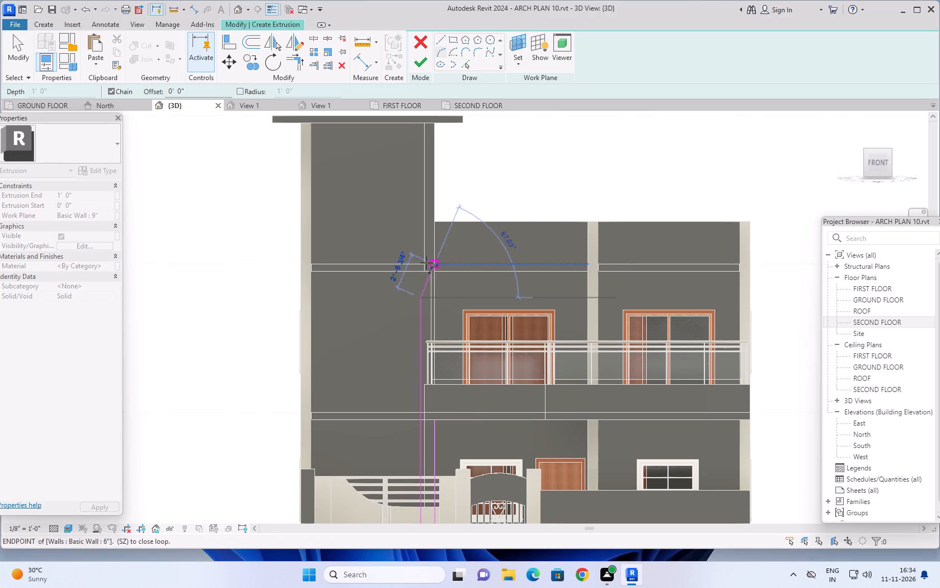
scroll(424, 260, up, 5)
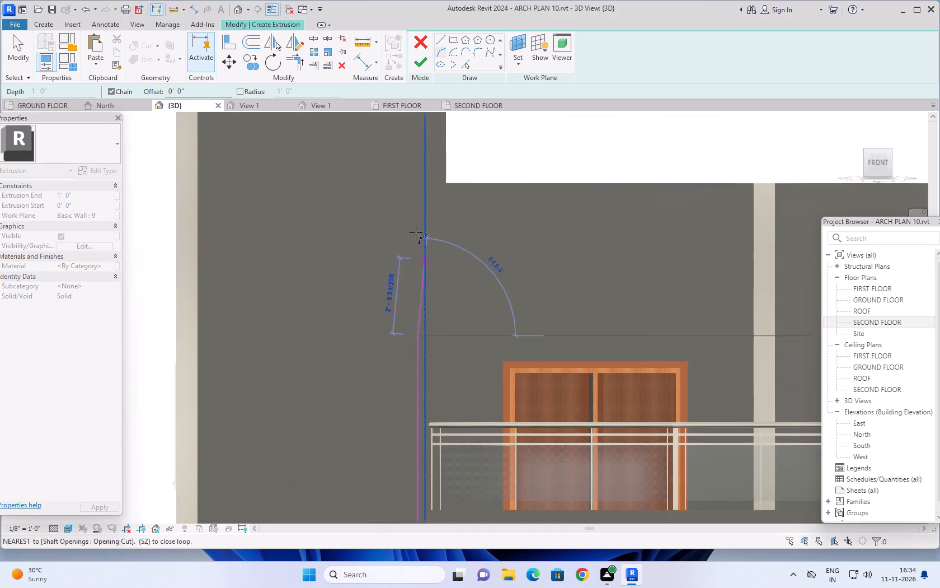
click(438, 38)
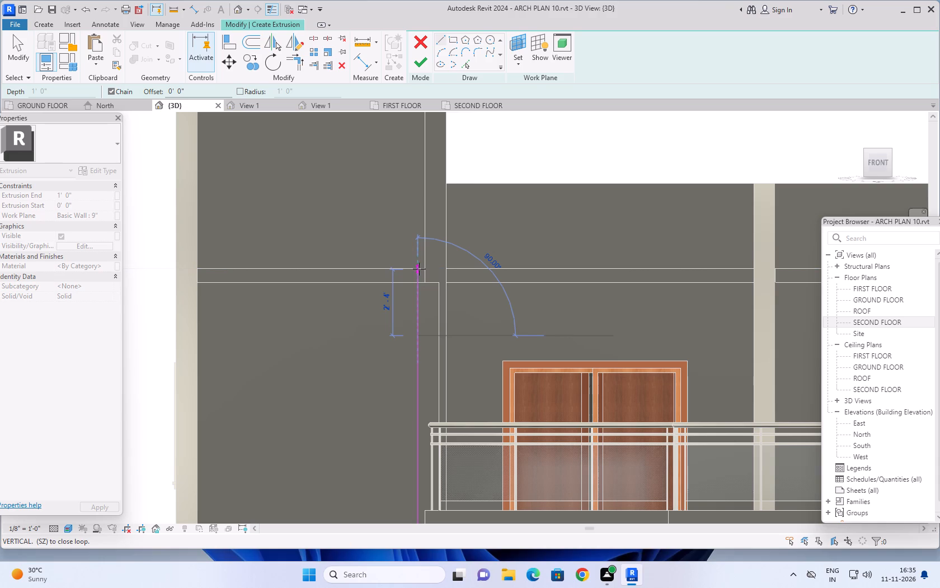
click(416, 269)
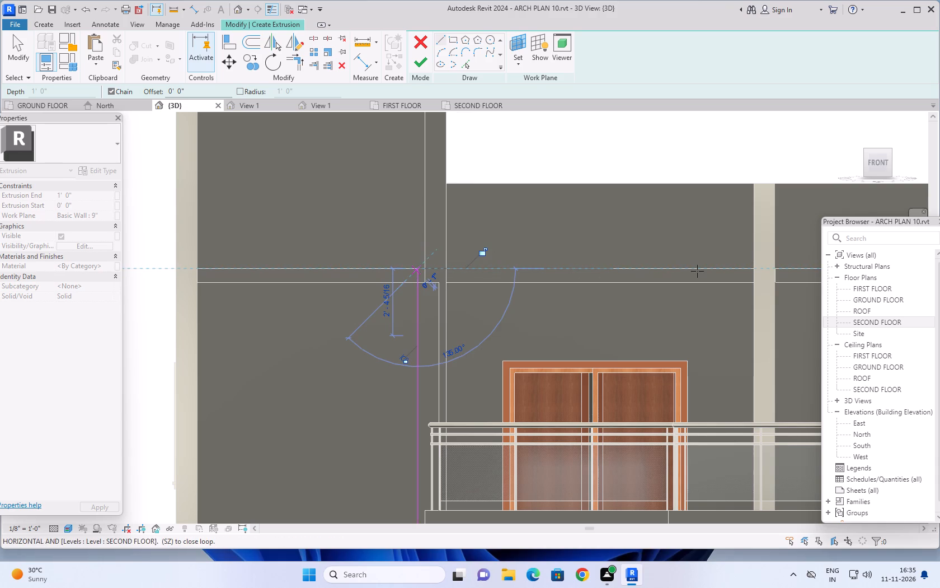
Sketch the top edge about 23' 4" along the SECOND FLOOR level to the facade's far edge, with a 1' 0" drop at its end.
scroll(697, 271, down, 5)
middle_drag(700, 271, 480, 262)
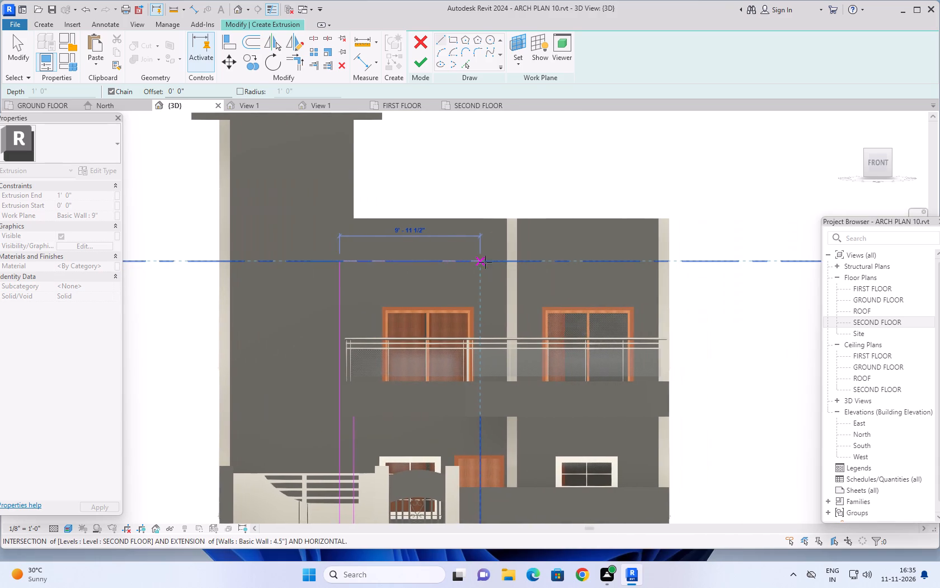
click(671, 262)
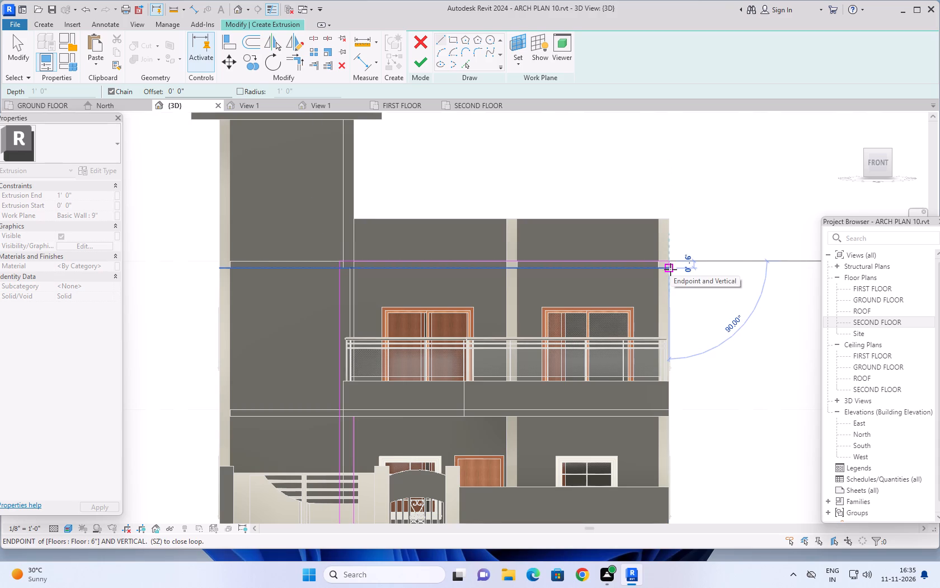
scroll(670, 272, up, 5)
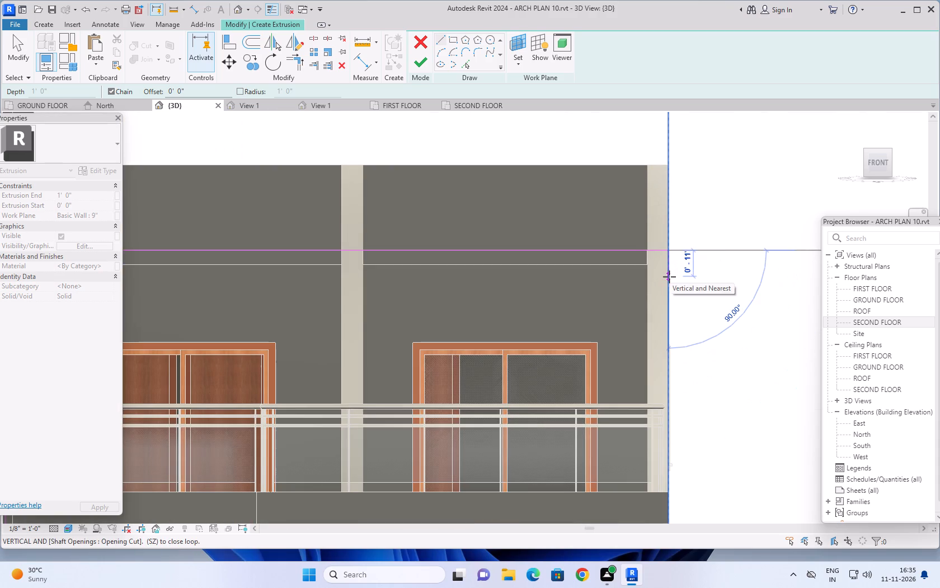
click(669, 278)
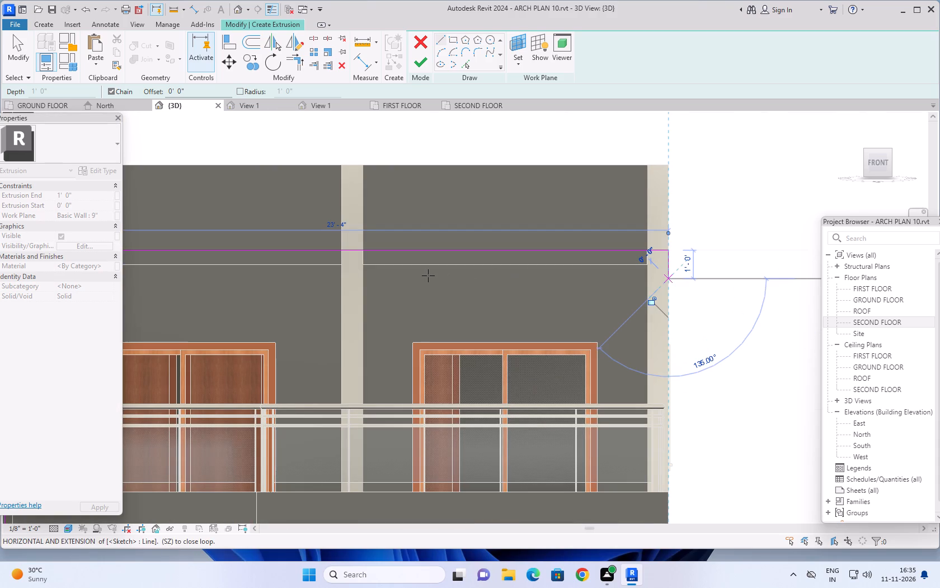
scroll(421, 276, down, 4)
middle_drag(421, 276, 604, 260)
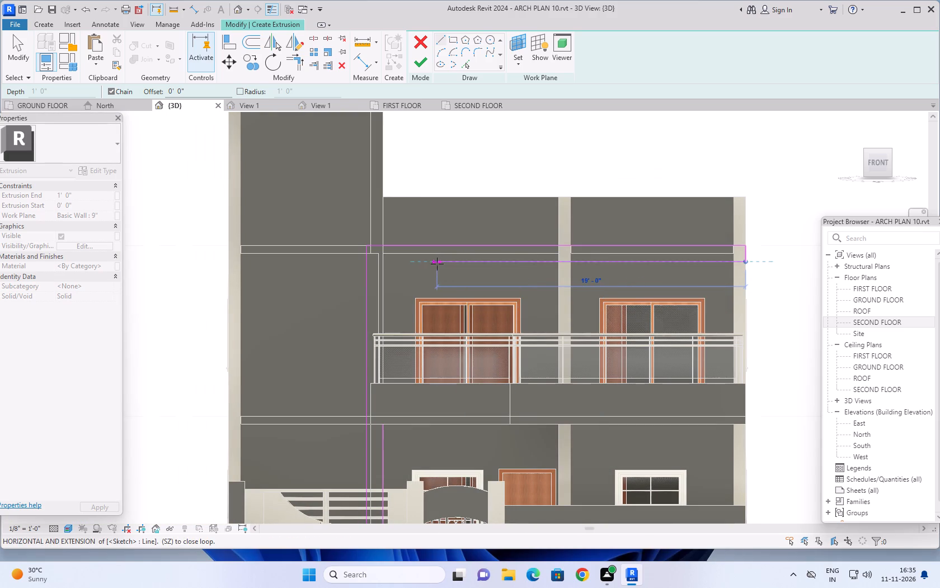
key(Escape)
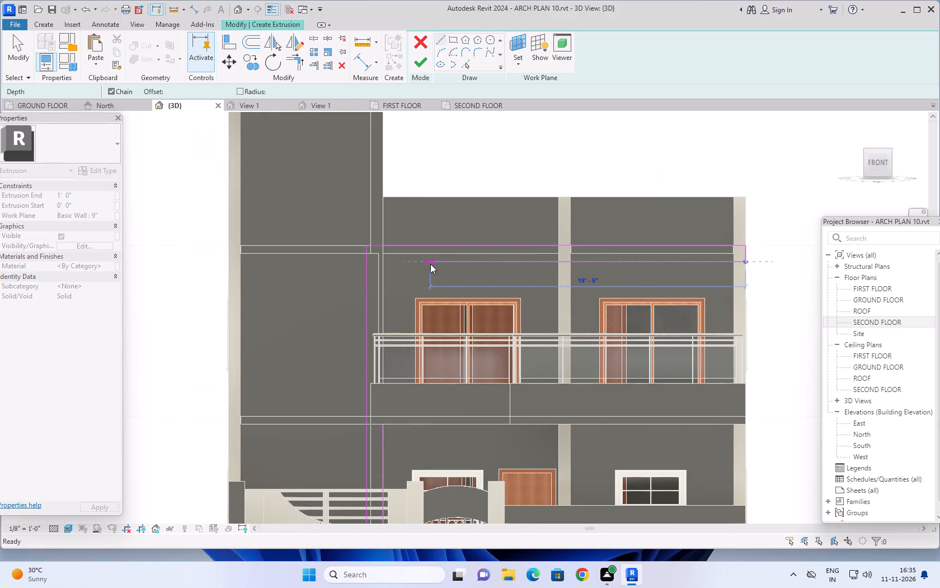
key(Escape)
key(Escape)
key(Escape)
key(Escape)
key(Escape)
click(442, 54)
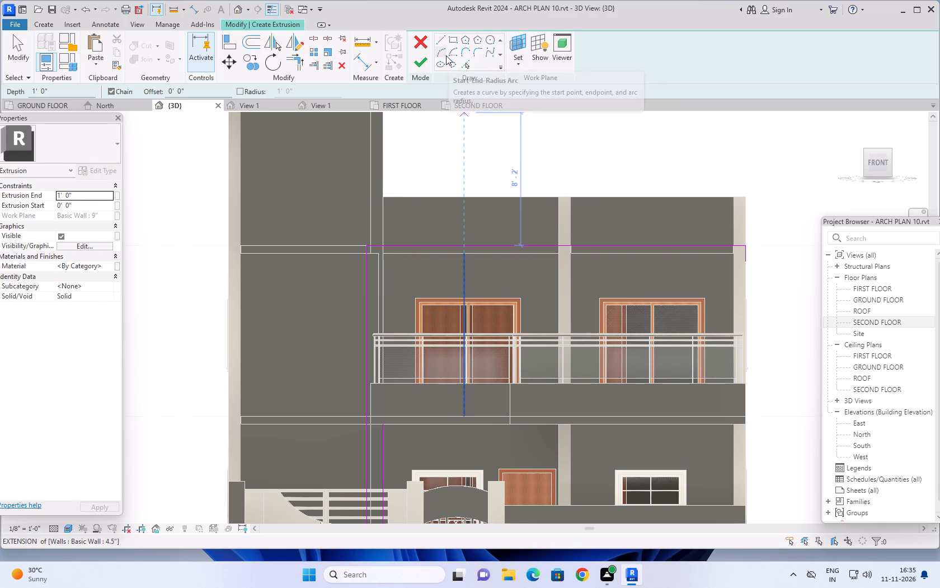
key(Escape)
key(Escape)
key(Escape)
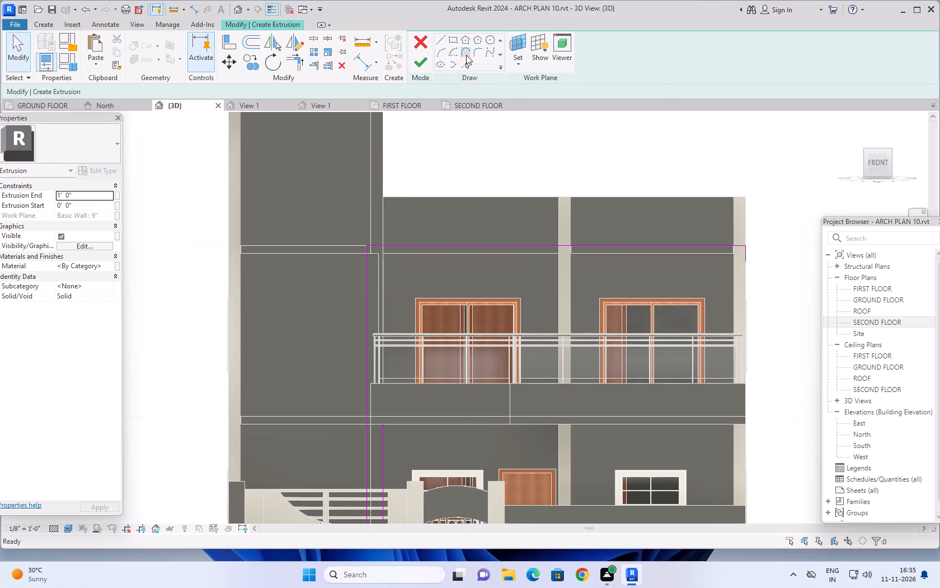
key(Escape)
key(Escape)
Round the corner between the top edge and the outer vertical edge with a fillet arc of about 3' 6" radius.
click(475, 50)
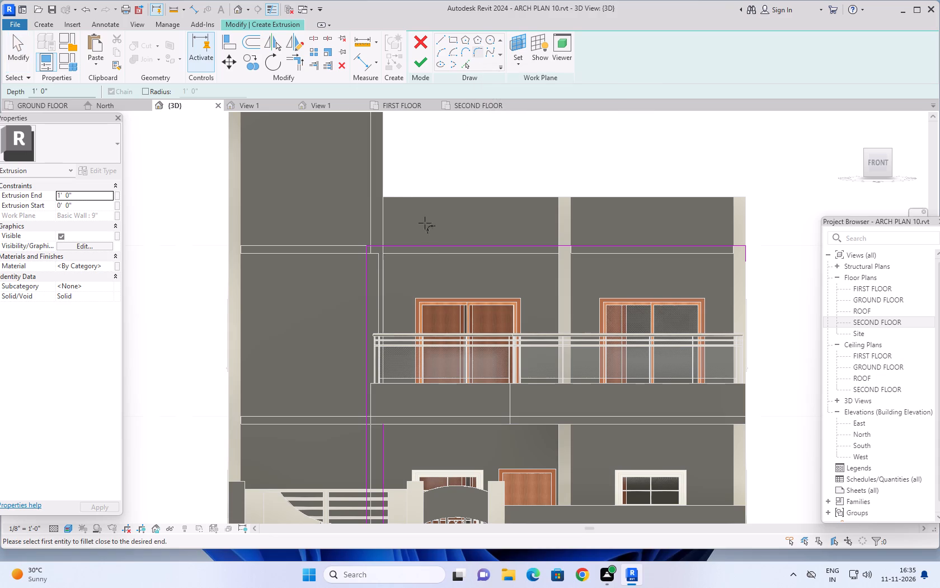
click(403, 244)
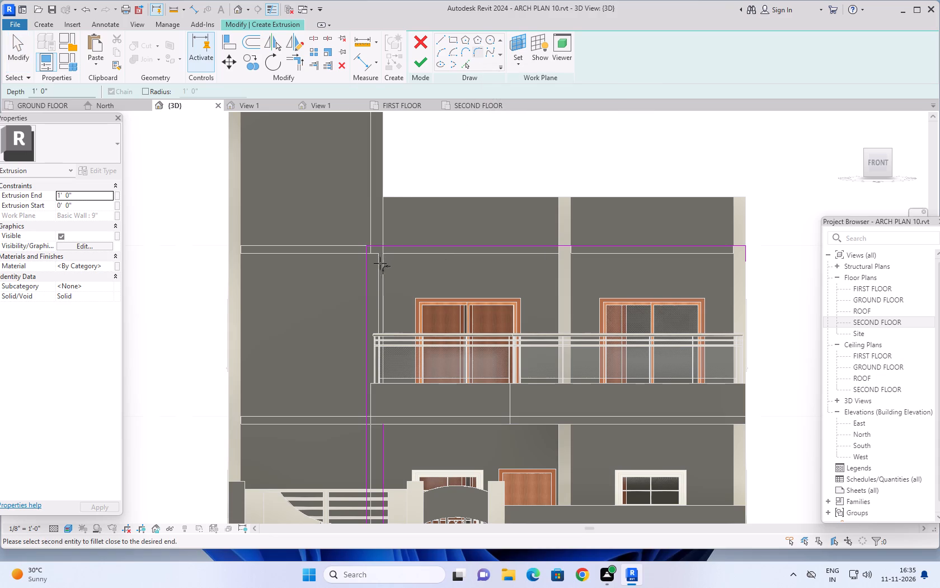
click(367, 269)
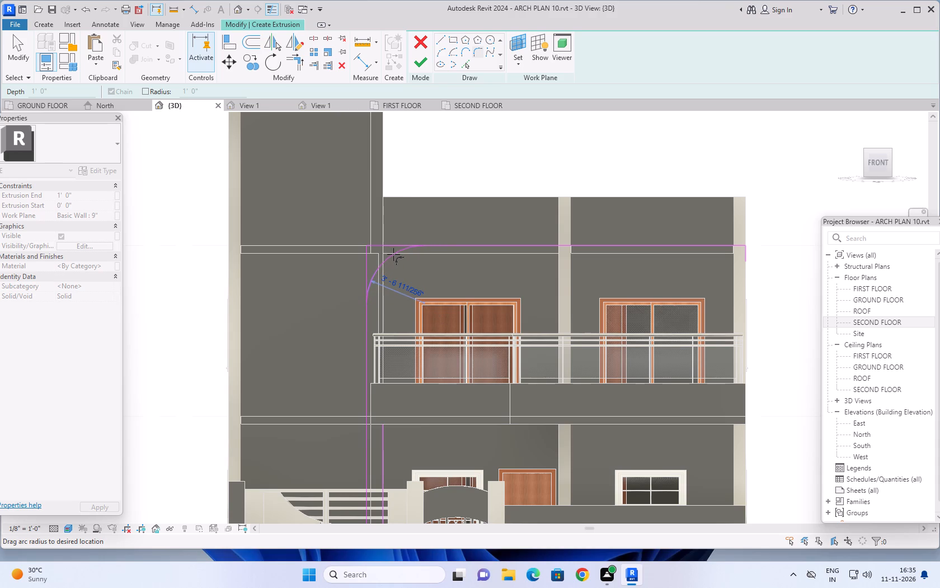
click(393, 254)
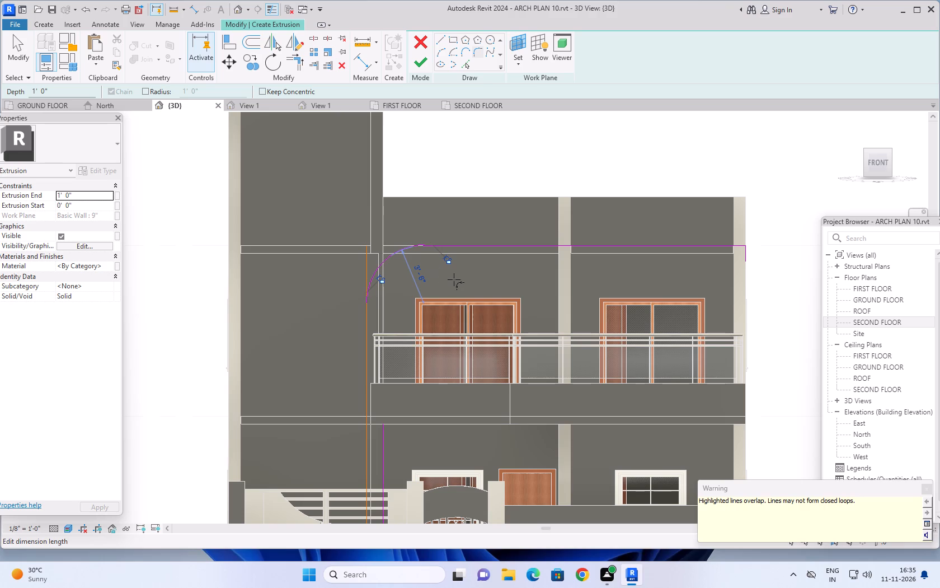
key(Escape)
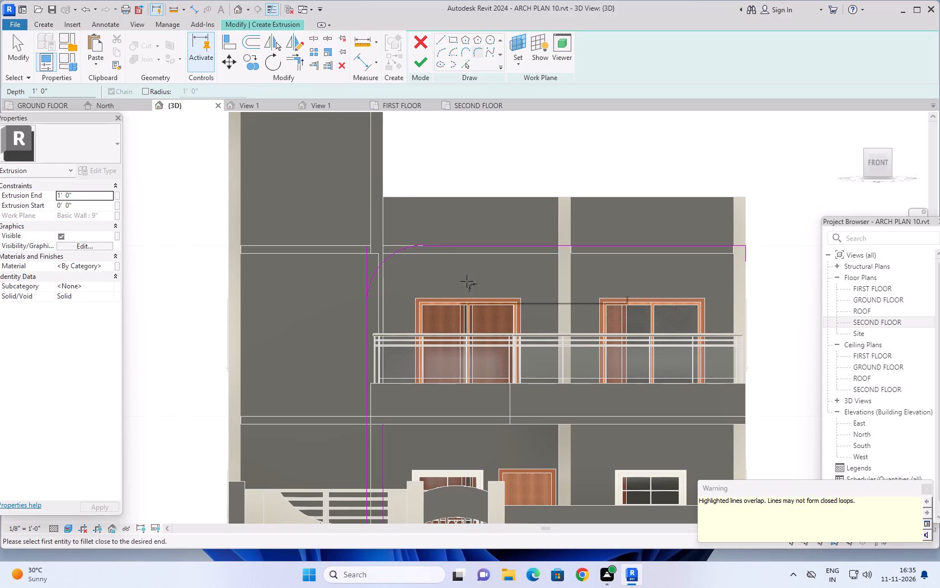
key(Escape)
key(Escape)
key(Escape)
key(Escape)
key(Escape)
key(Escape)
key(Escape)
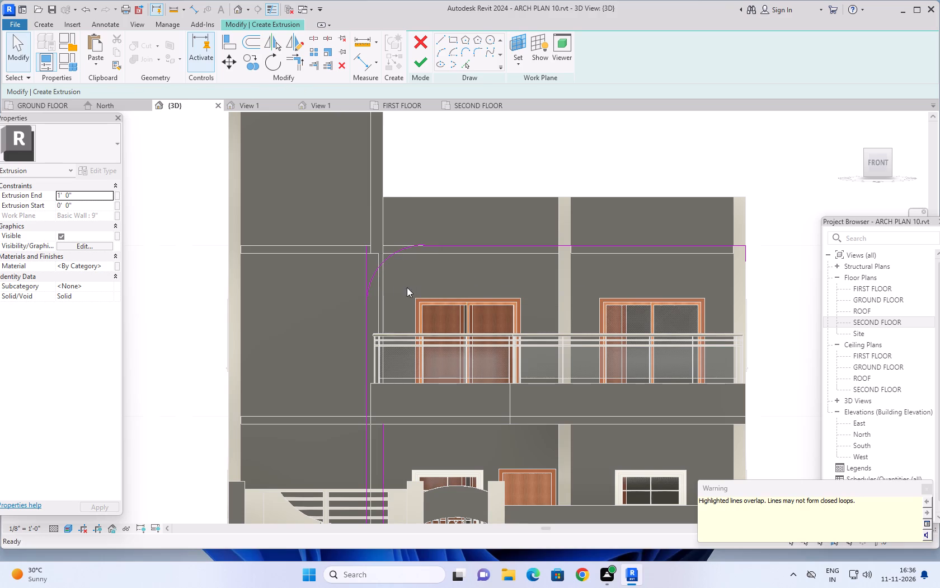
key(Escape)
Delete the two overlapping vertical sketch lines of the outer edge, above and below the fillet arc's end.
click(363, 260)
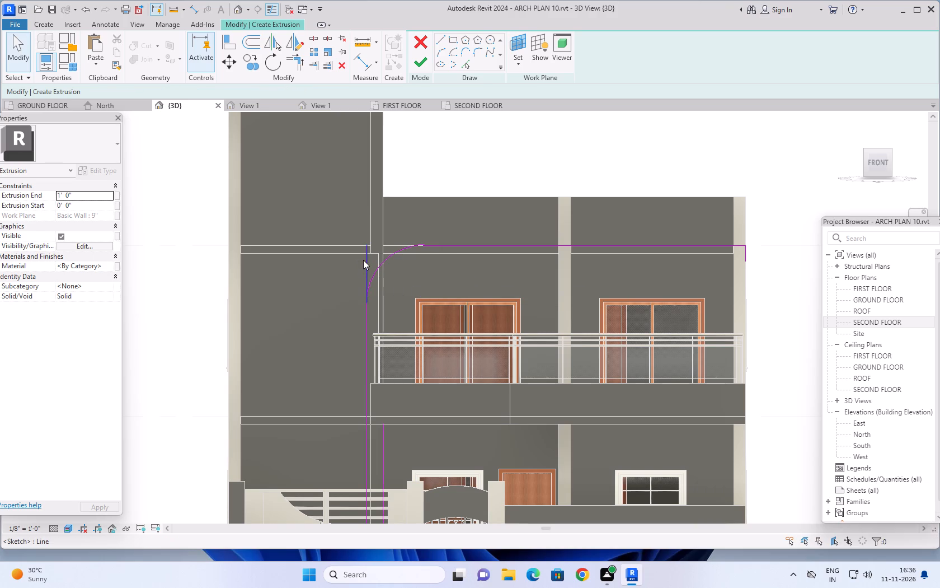
key(Delete)
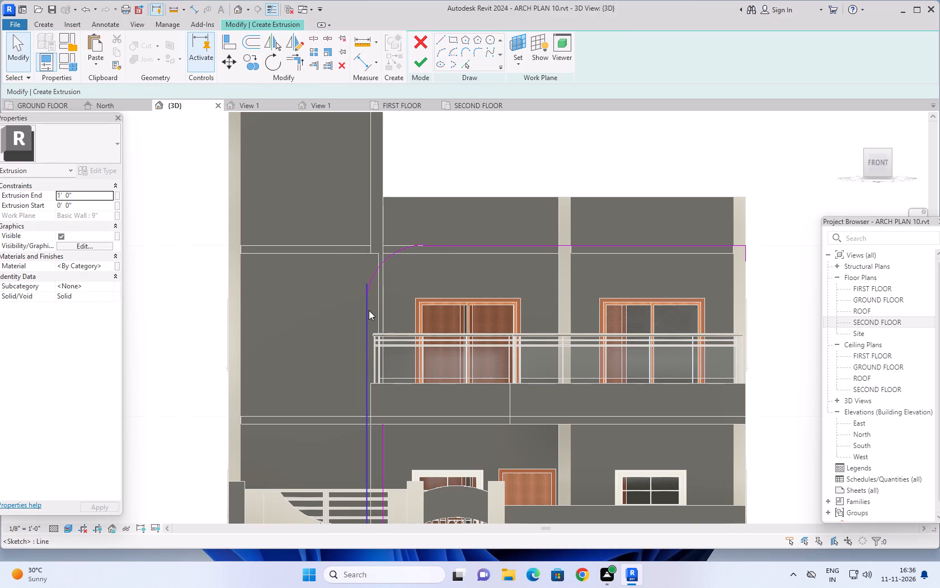
click(365, 317)
key(Delete)
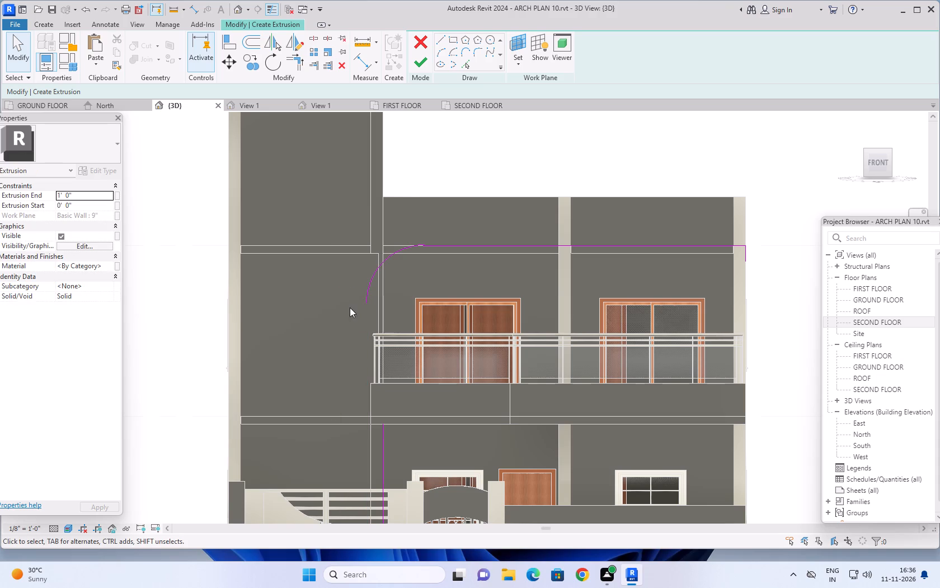
Sketch a vertical outer-edge line from the fillet arc's lower end down to the frame's base line, about 17' long.
scroll(357, 322, down, 2)
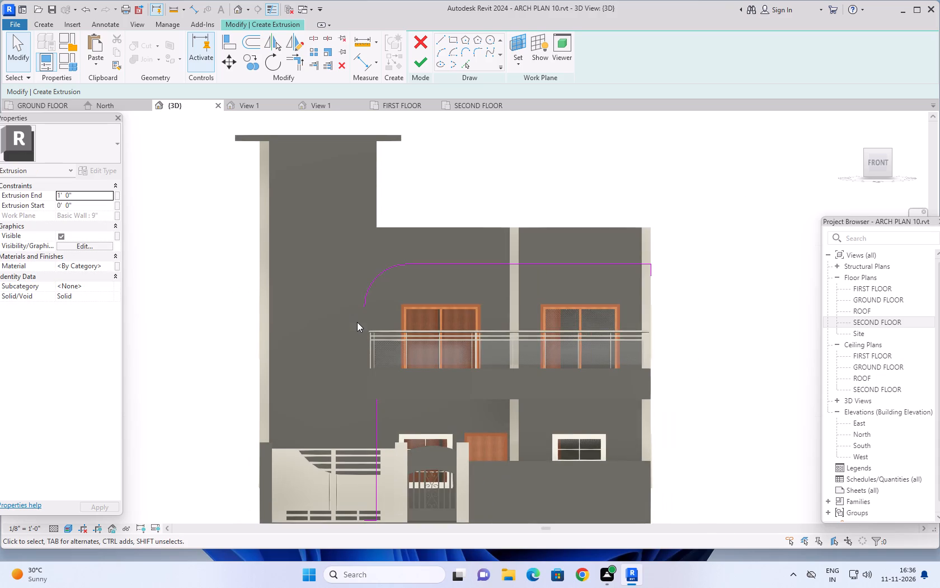
middle_drag(355, 319, 353, 270)
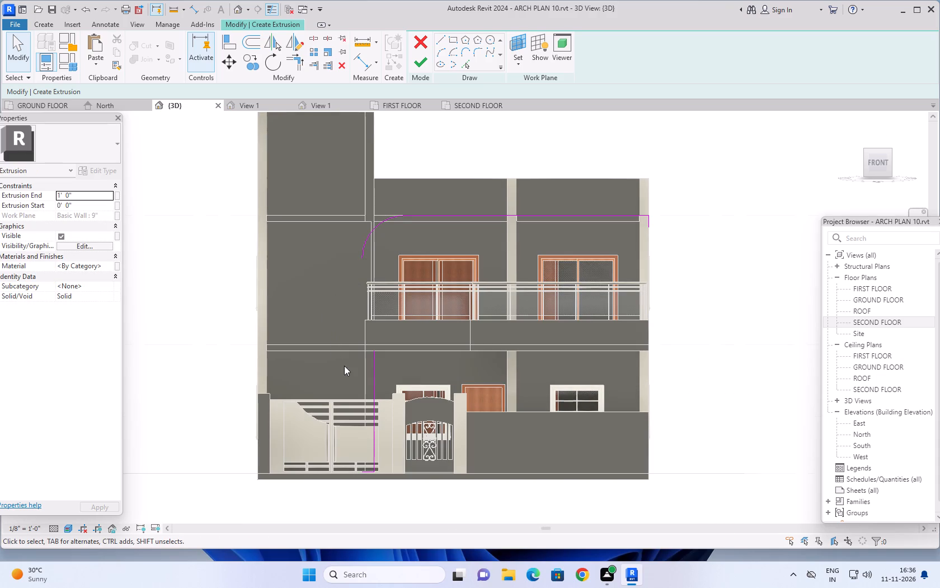
middle_drag(339, 314, 337, 287)
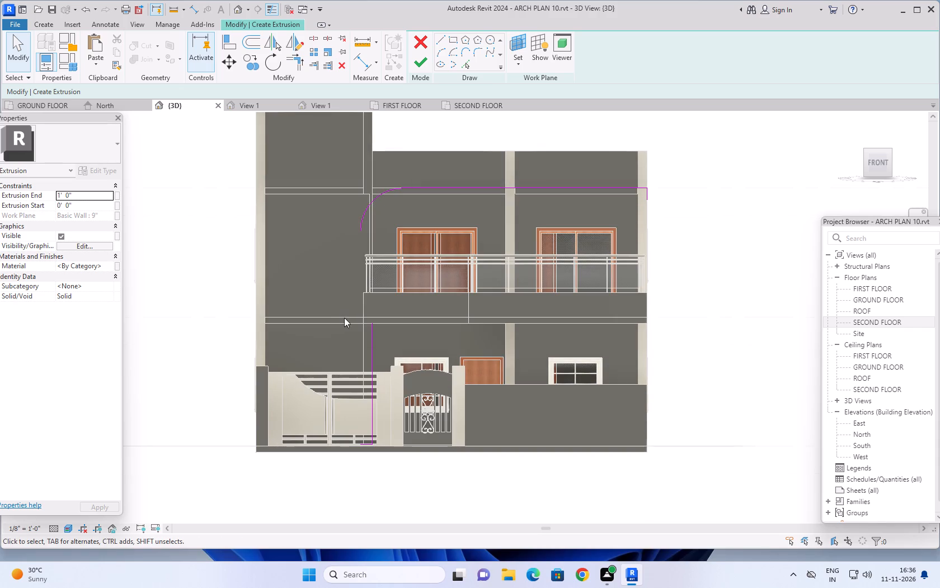
click(439, 36)
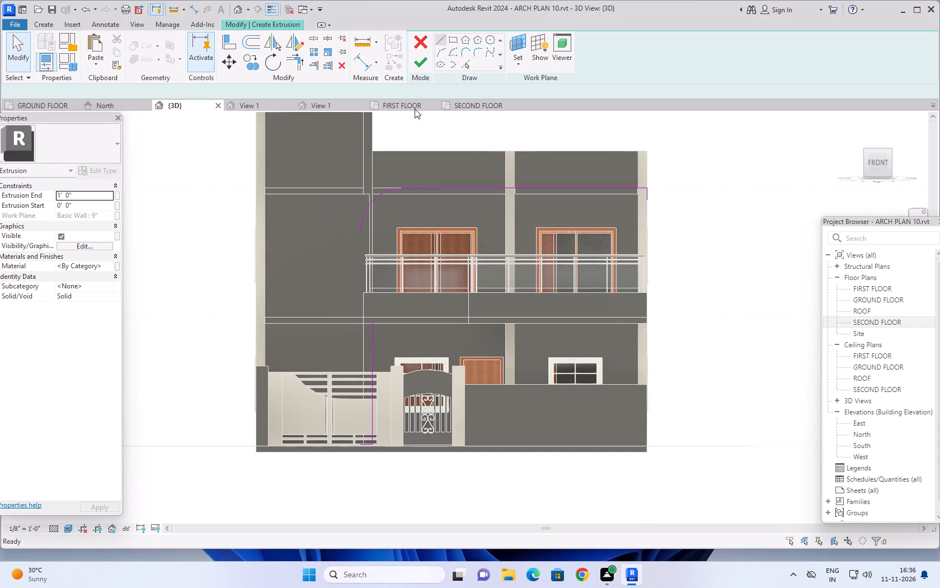
click(359, 235)
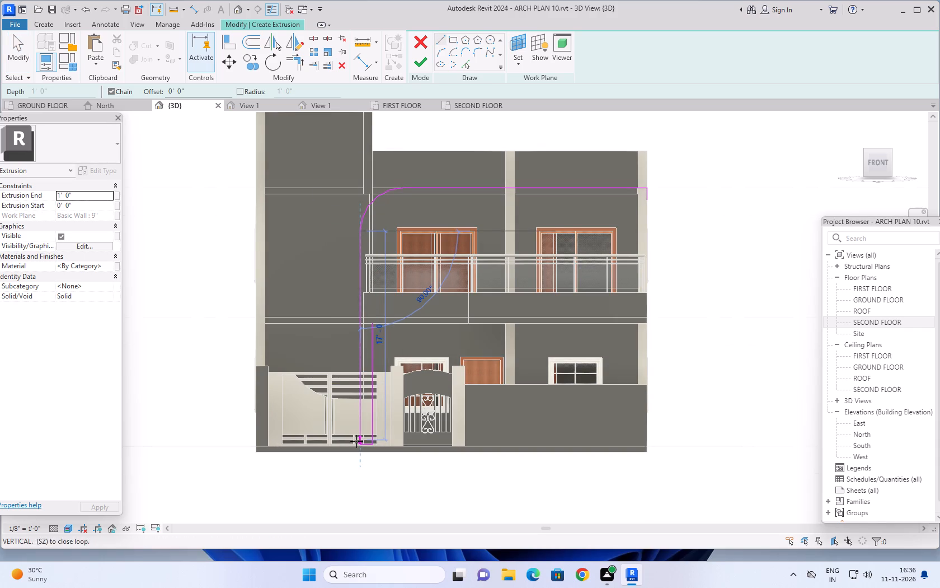
click(358, 444)
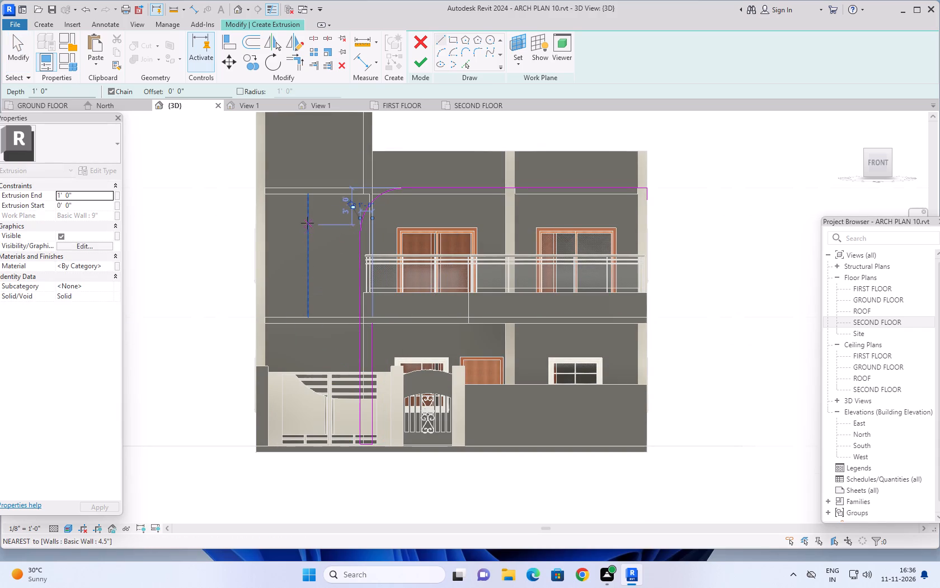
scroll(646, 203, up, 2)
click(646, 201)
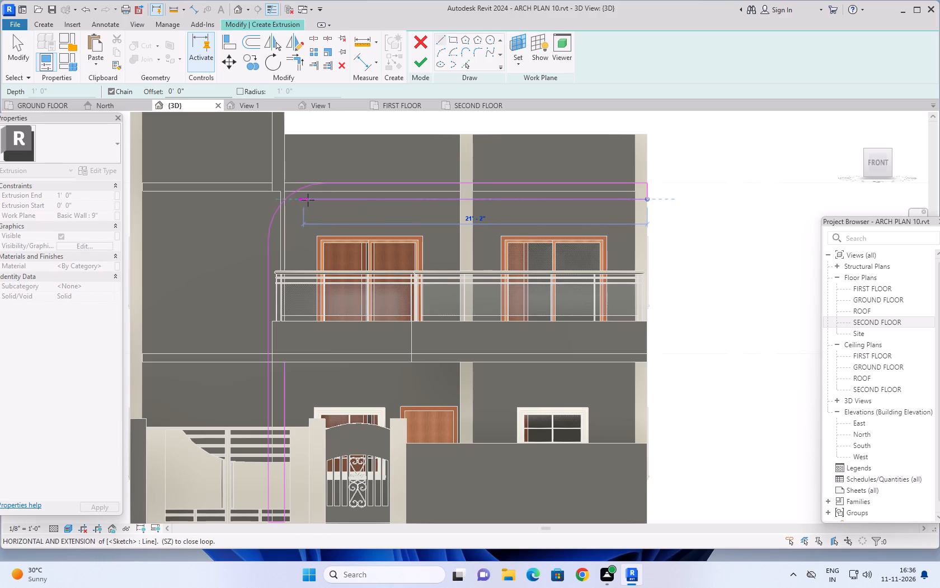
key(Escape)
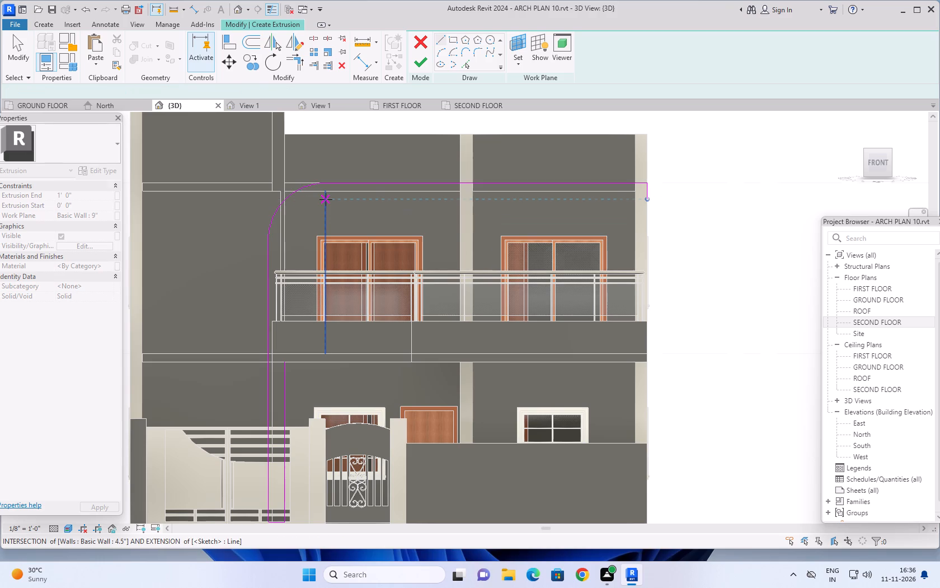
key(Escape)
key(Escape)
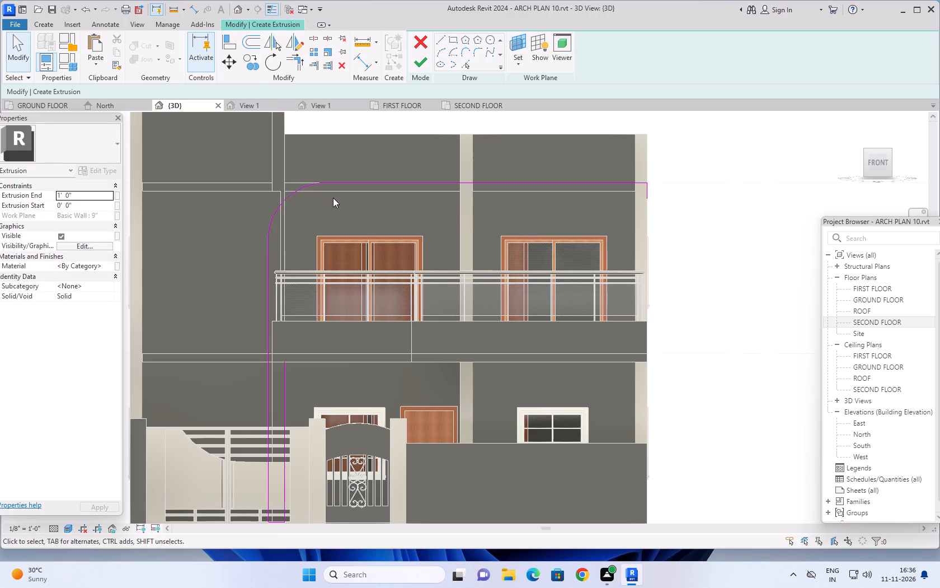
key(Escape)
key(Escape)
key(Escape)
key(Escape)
Offset the fillet arc and both parts of the top edge inward by 1' using Pick Lines.
click(466, 66)
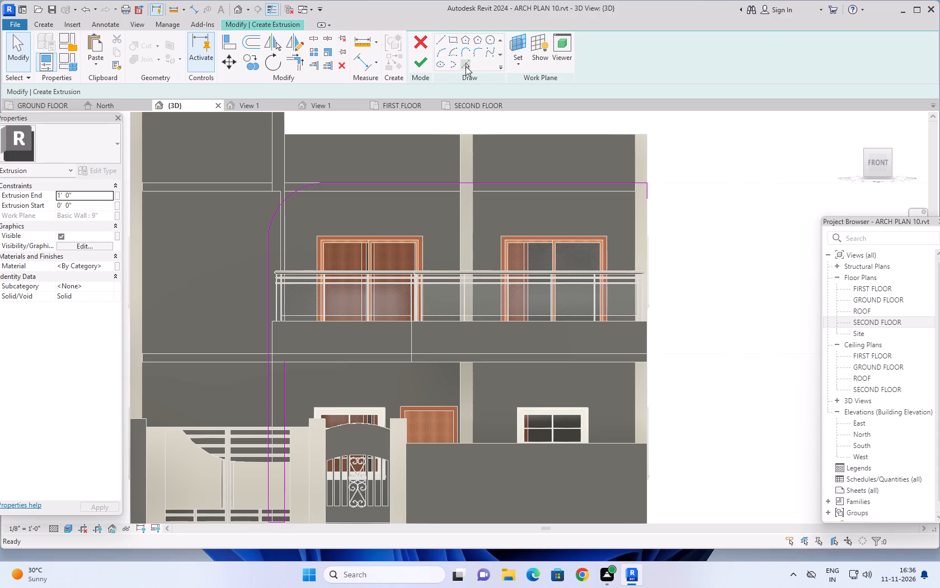
drag(170, 91, 131, 91)
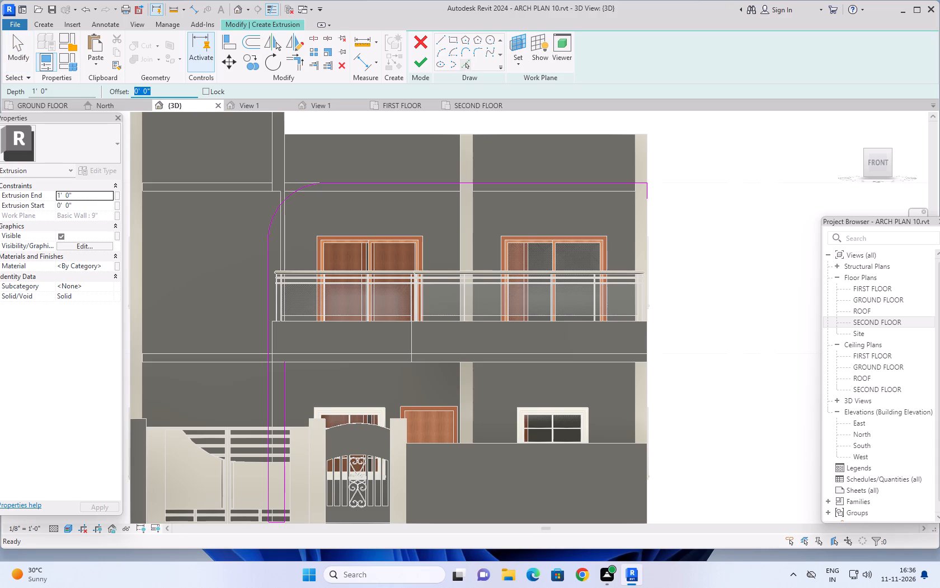
text(1')
key(Return)
click(292, 199)
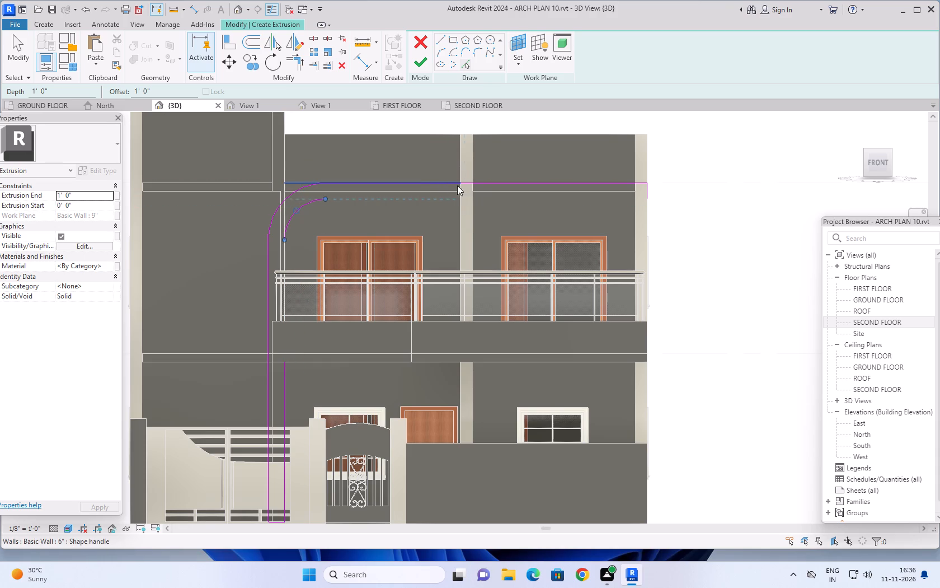
click(508, 186)
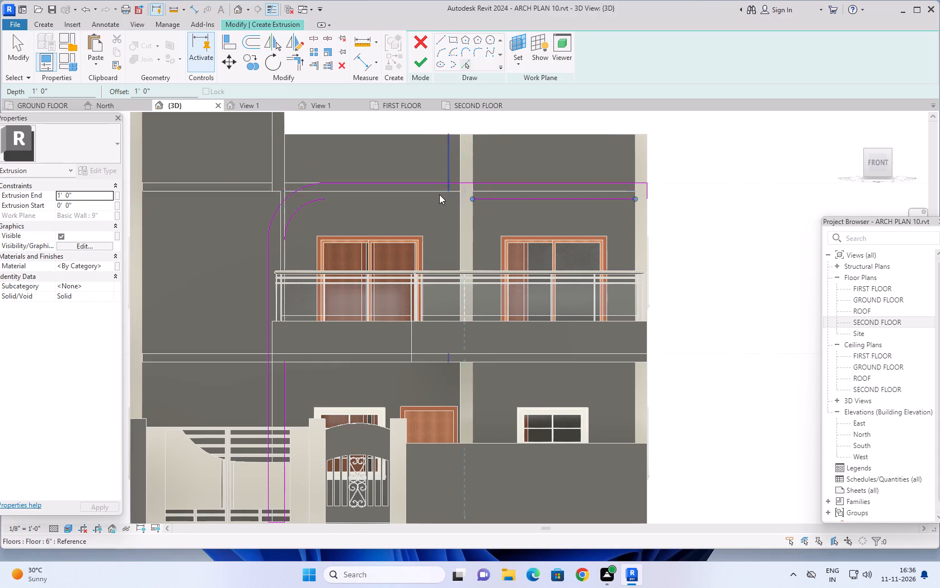
click(410, 184)
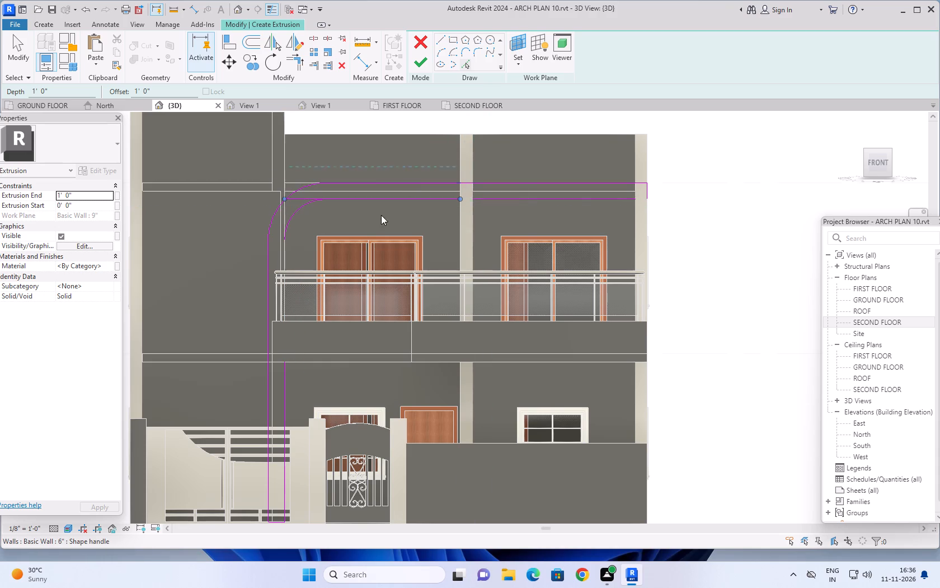
key(Escape)
key(Escape)
key(Escape)
key(Escape)
key(Escape)
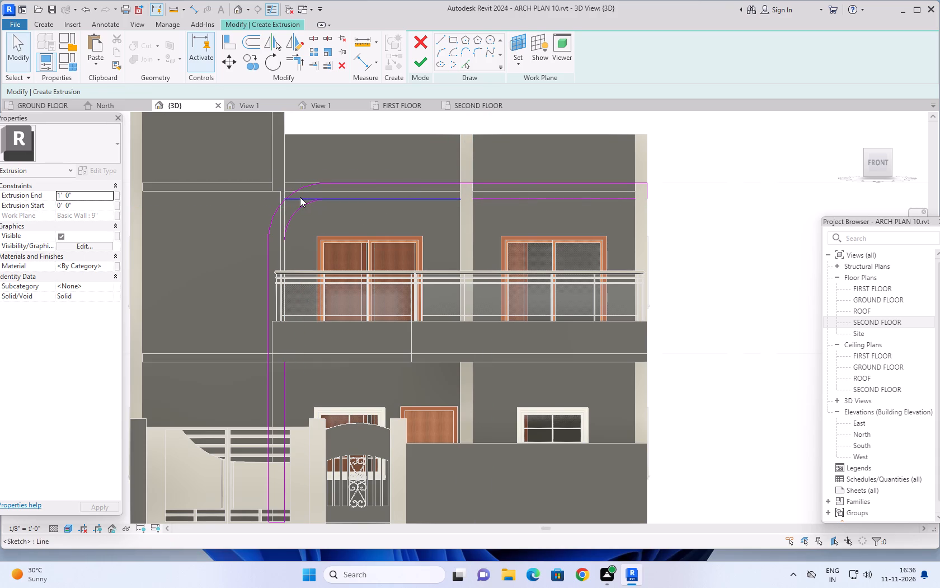
key(Escape)
Trim the inner horizontal line to meet the upper end of the inner arc.
scroll(330, 204, up, 5)
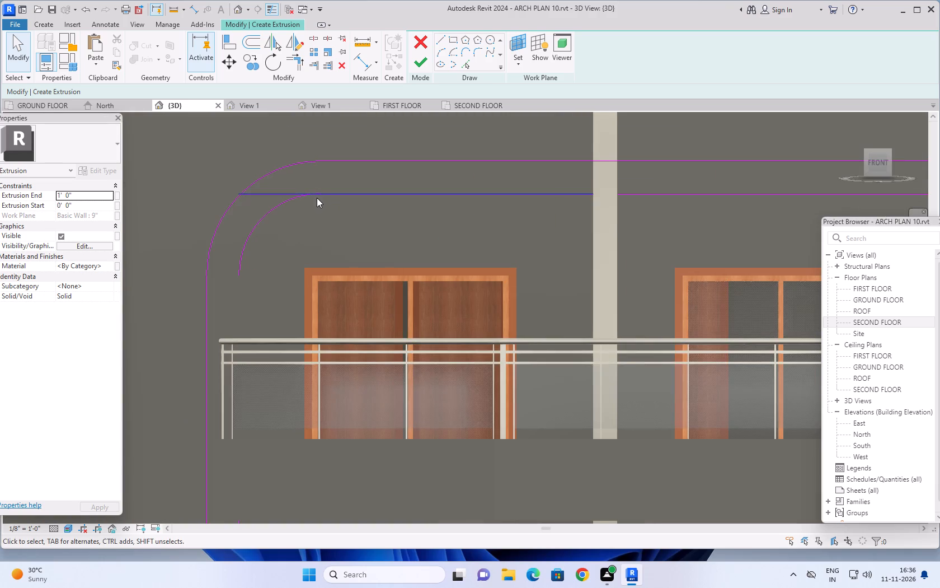
scroll(326, 190, up, 6)
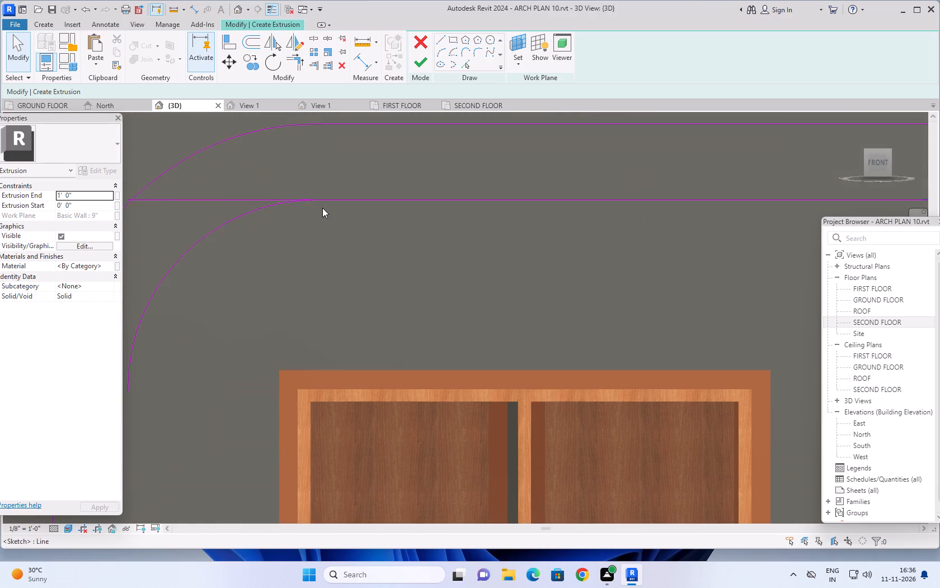
click(298, 61)
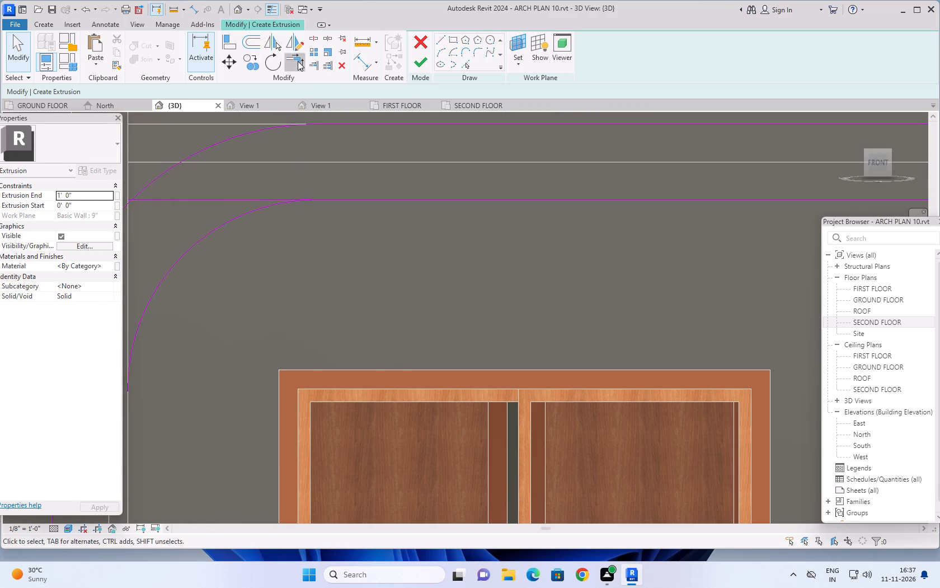
click(253, 212)
click(361, 199)
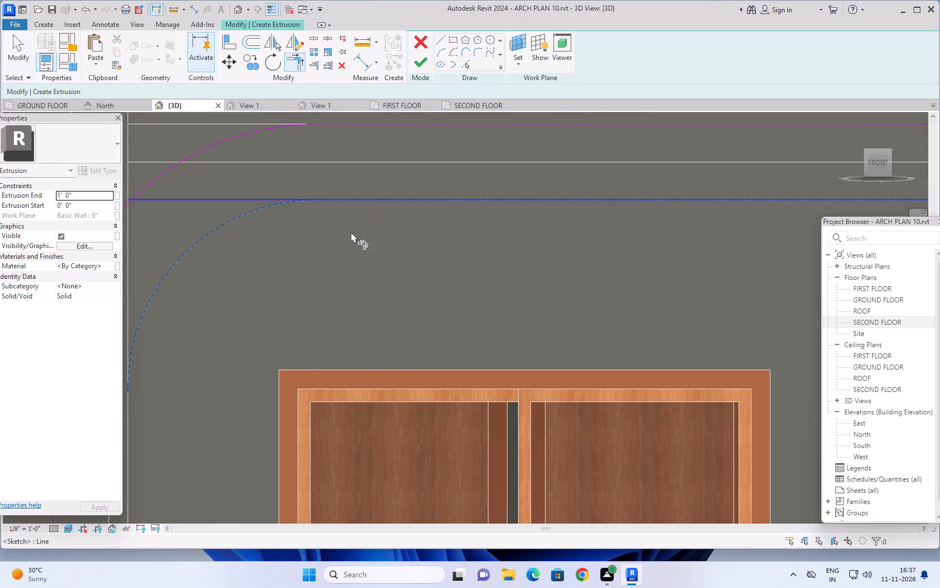
Sketch a short horizontal line bridging the gap in the inner top edge across the middle column.
scroll(345, 241, down, 7)
middle_drag(396, 244, 341, 231)
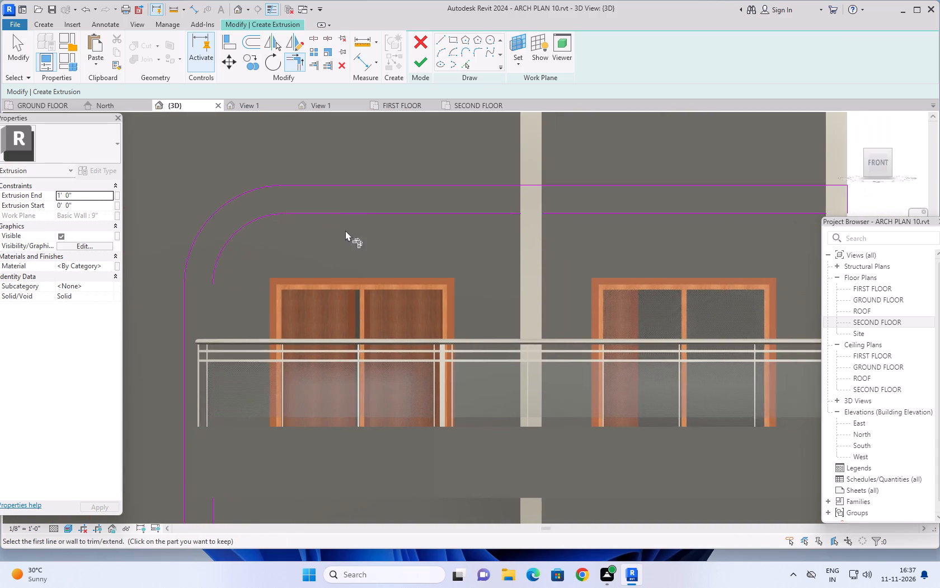
scroll(377, 226, down, 3)
scroll(475, 220, up, 6)
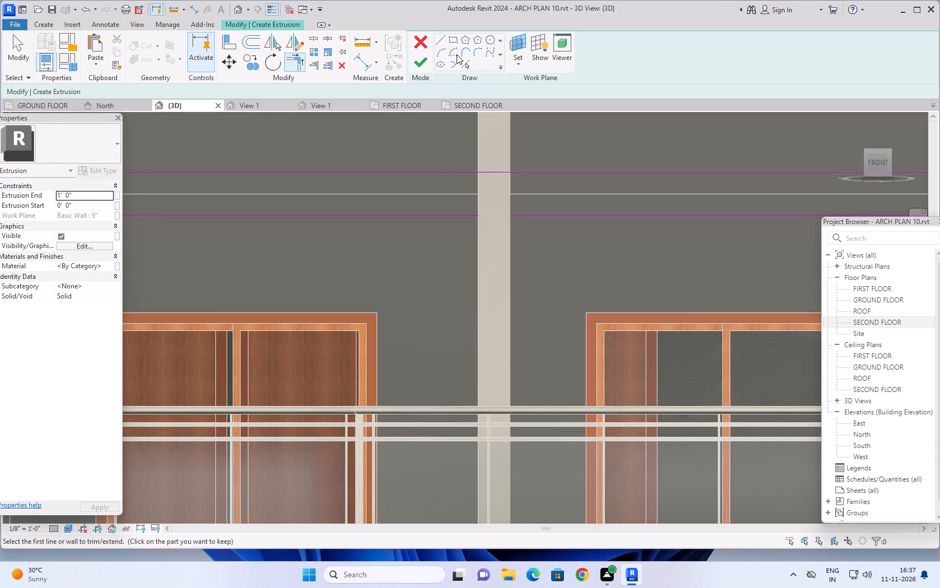
click(440, 39)
click(479, 216)
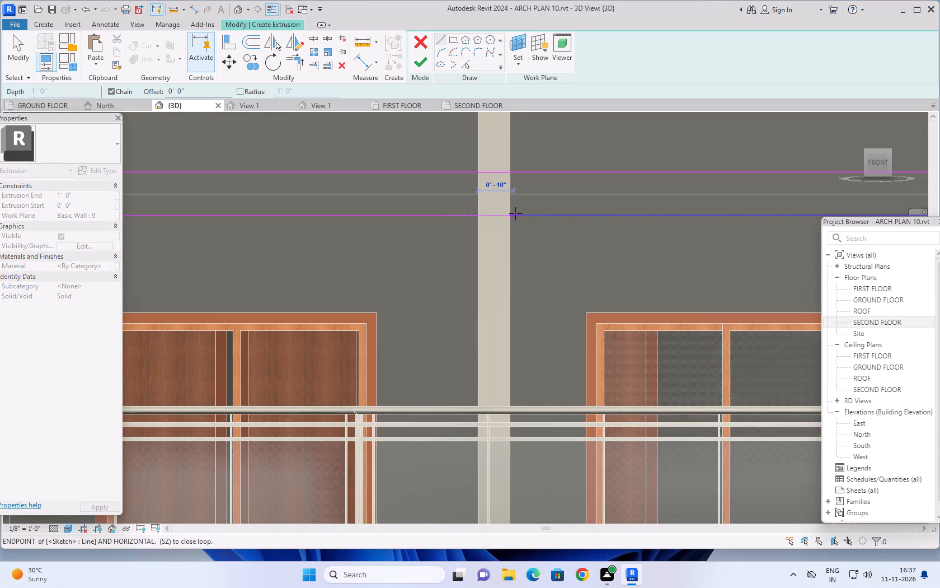
click(511, 214)
Extend the inner top edge with a line about 9" long to the lower end of the 1' drop at the facade's far edge.
scroll(508, 246, down, 8)
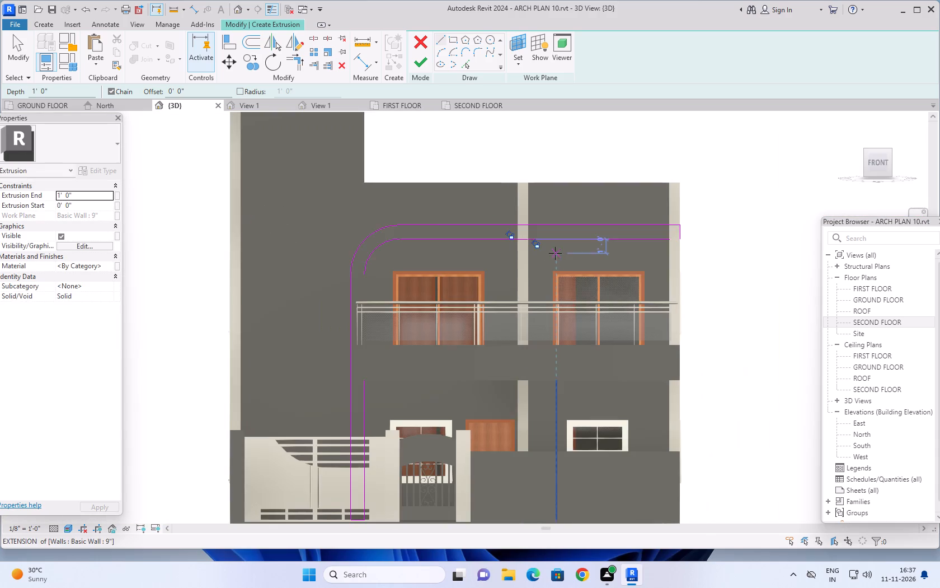
middle_drag(552, 251, 482, 248)
scroll(603, 240, up, 8)
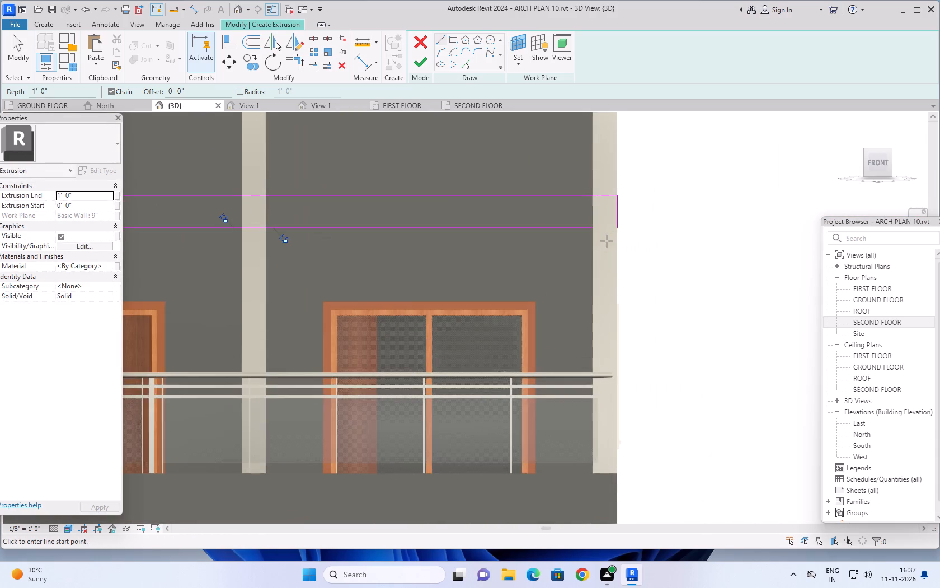
click(586, 224)
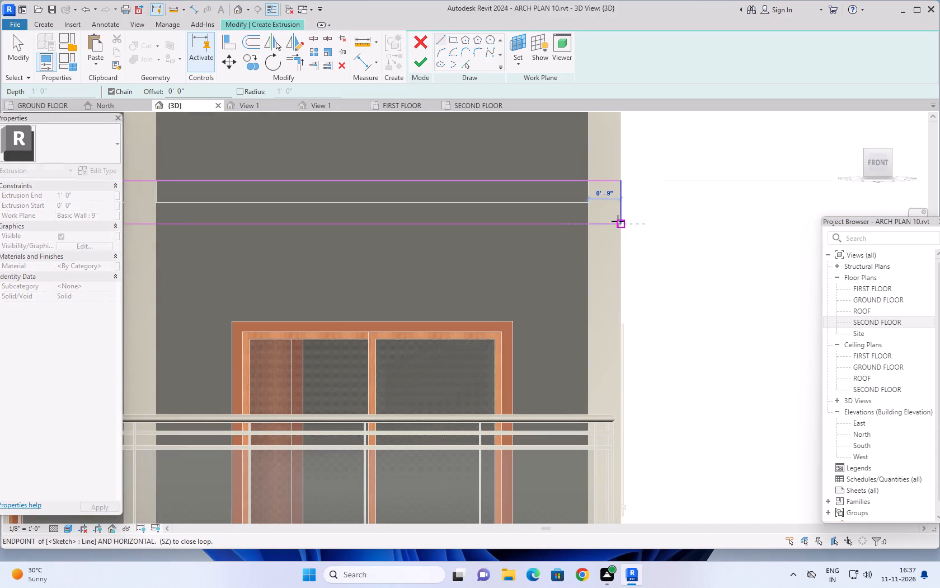
click(620, 223)
scroll(535, 268, down, 7)
key(Escape)
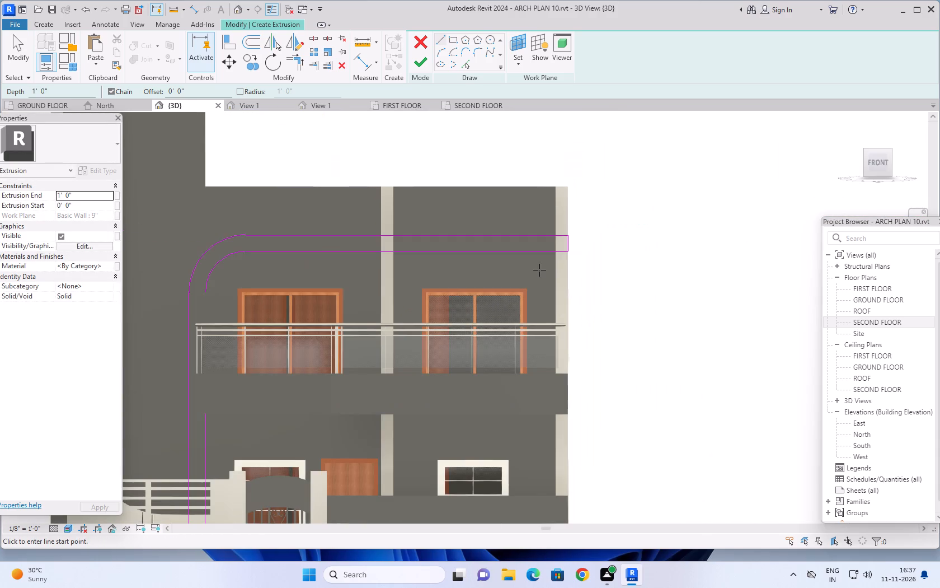
key(Escape)
key(Escape)
key(Escape)
Sketch a vertical line from the inner arc's lower end down to the top of the existing inner vertical line.
scroll(349, 267, down, 2)
middle_drag(370, 264, 409, 254)
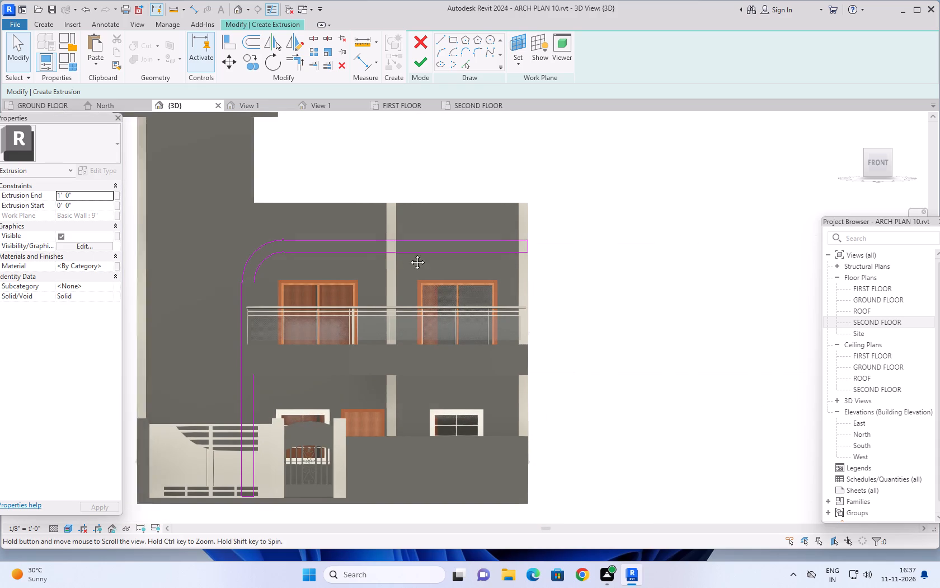
middle_drag(409, 254, 519, 228)
scroll(382, 250, up, 1)
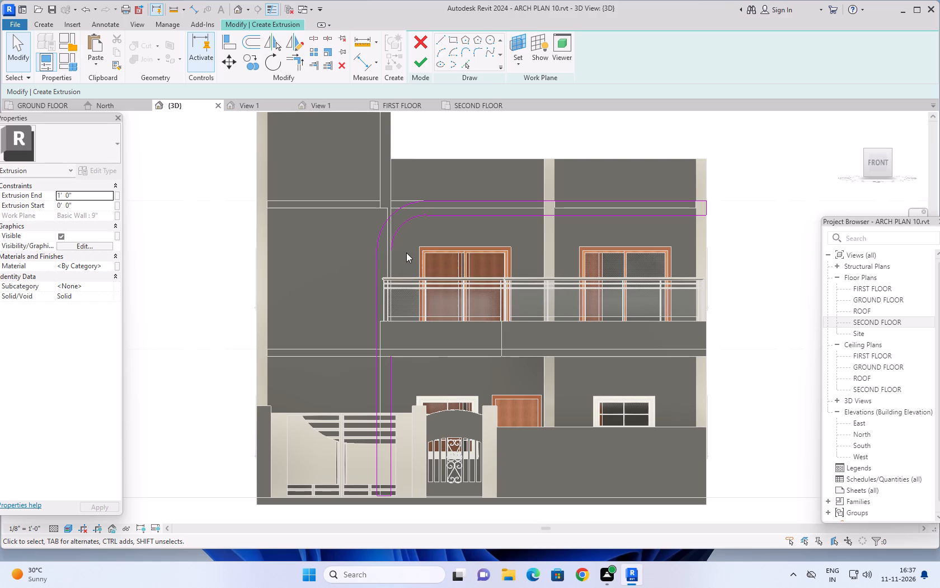
key(Escape)
key(Escape)
click(443, 40)
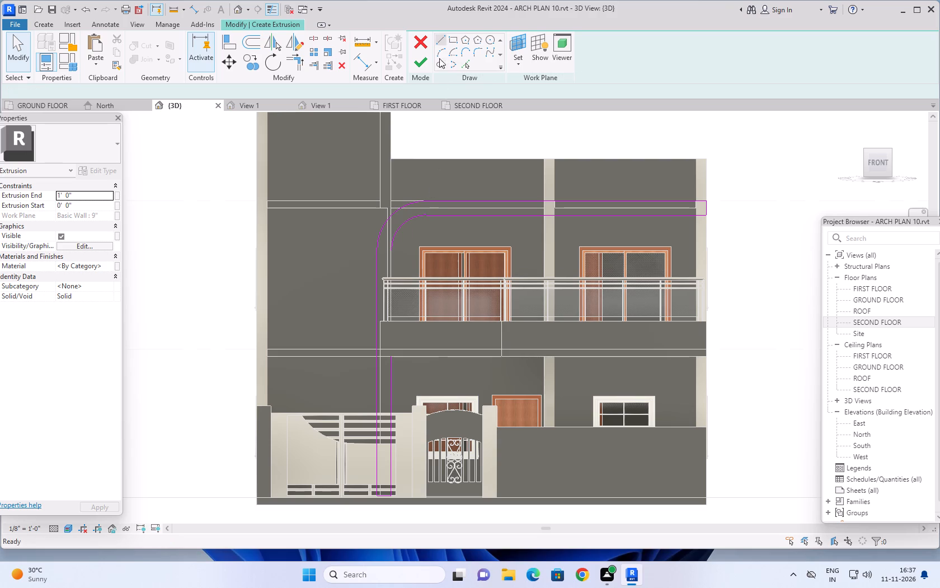
click(390, 249)
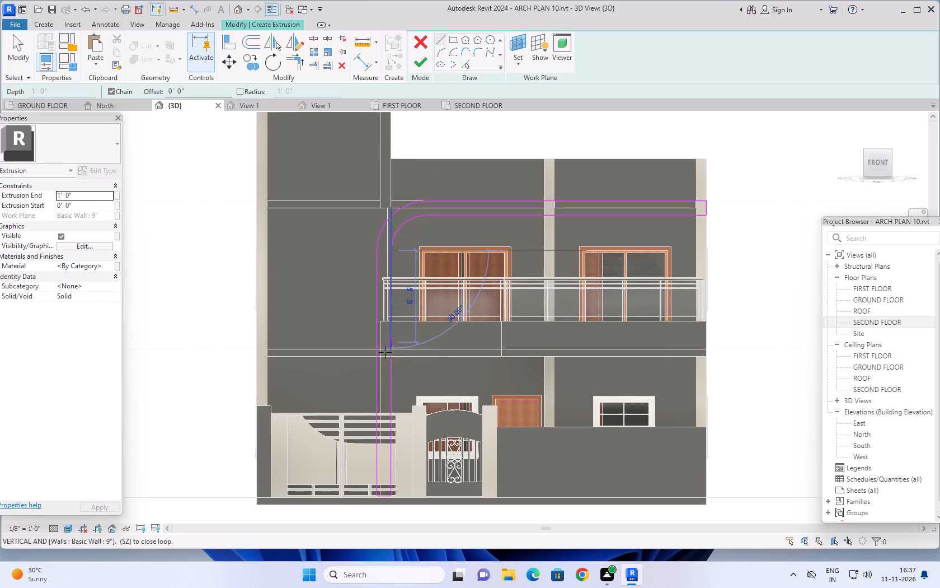
click(390, 358)
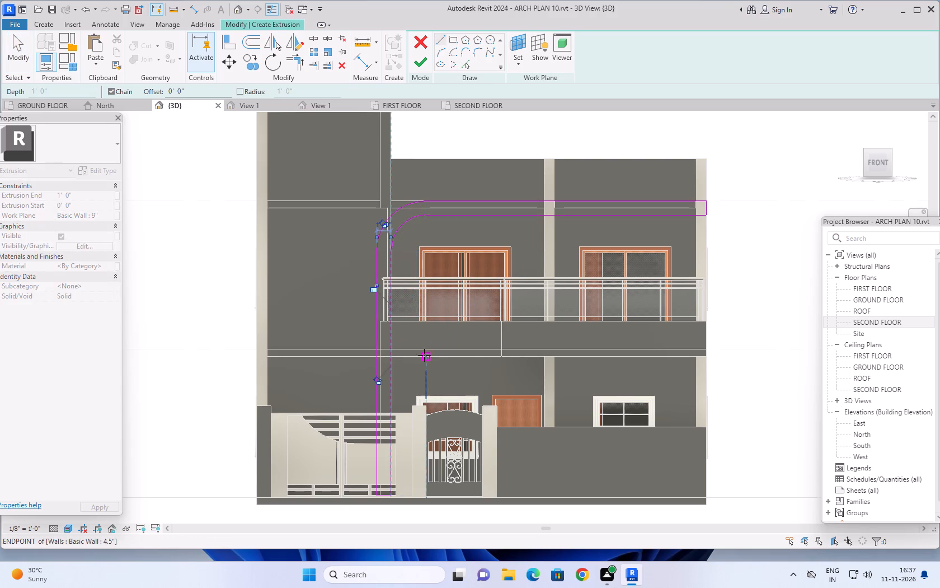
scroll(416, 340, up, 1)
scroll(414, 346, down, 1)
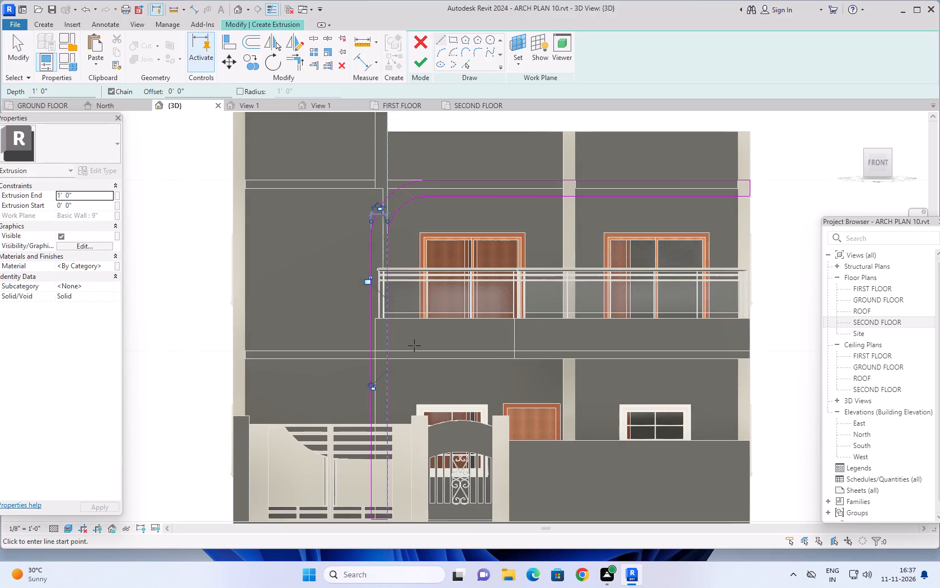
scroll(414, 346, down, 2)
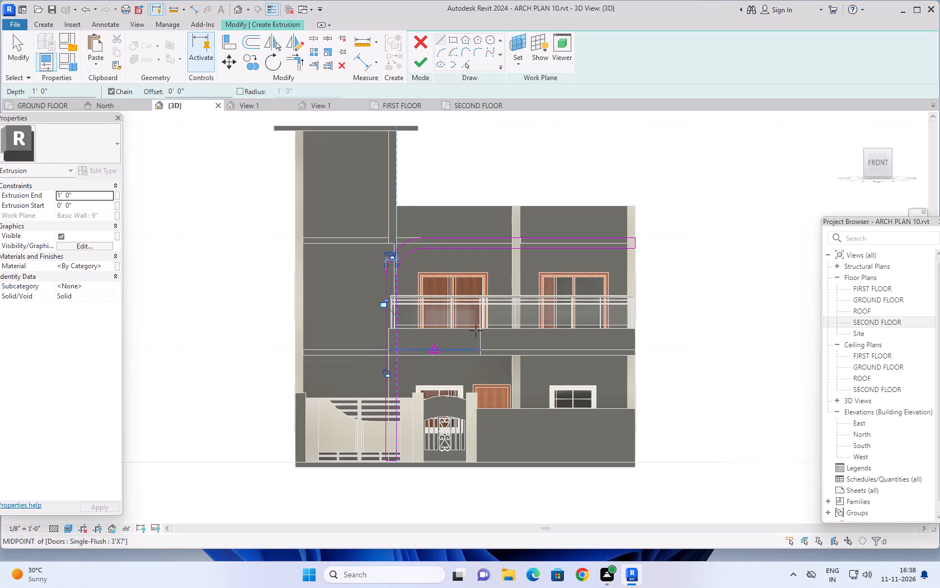
Examine the frame sketch's rounded corner, its tangent joints and the whole outline on the front facade.
key(Escape)
key(Escape)
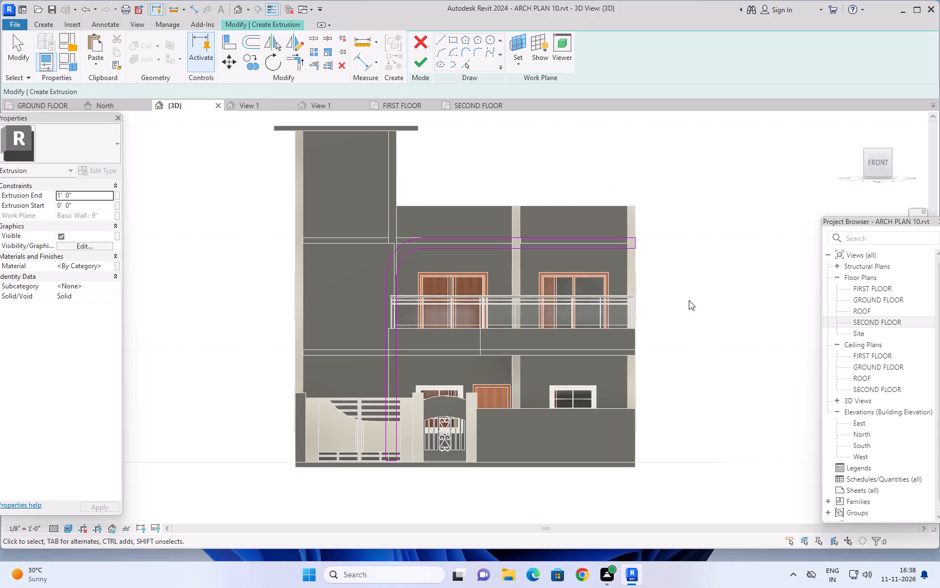
key(Escape)
middle_drag(687, 286, 716, 284)
scroll(423, 277, up, 7)
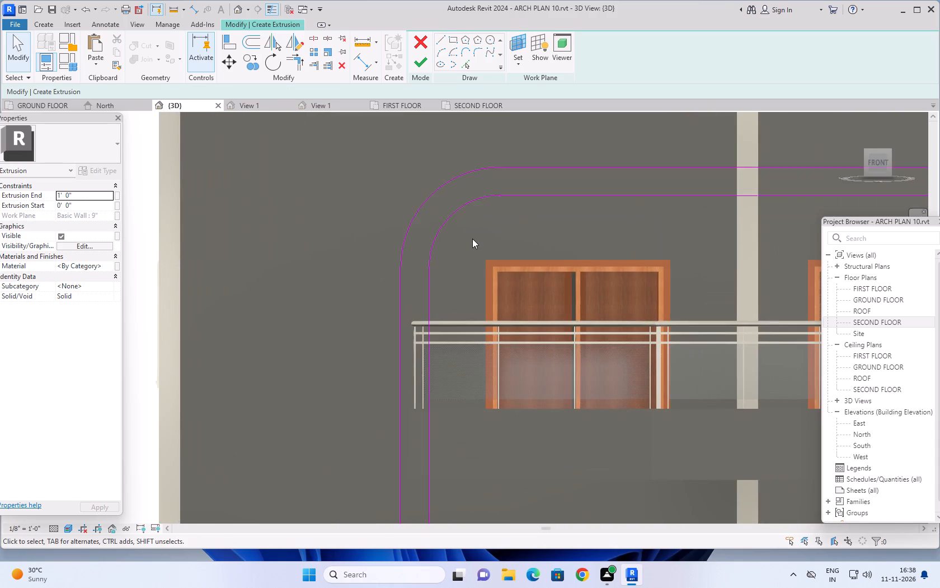
scroll(472, 239, up, 3)
scroll(523, 161, up, 8)
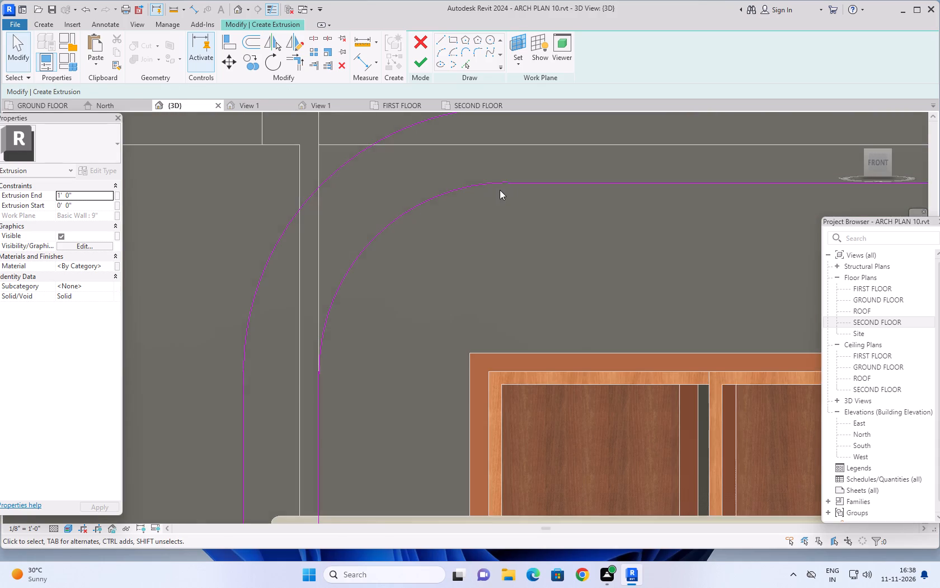
scroll(500, 190, up, 11)
scroll(517, 203, down, 4)
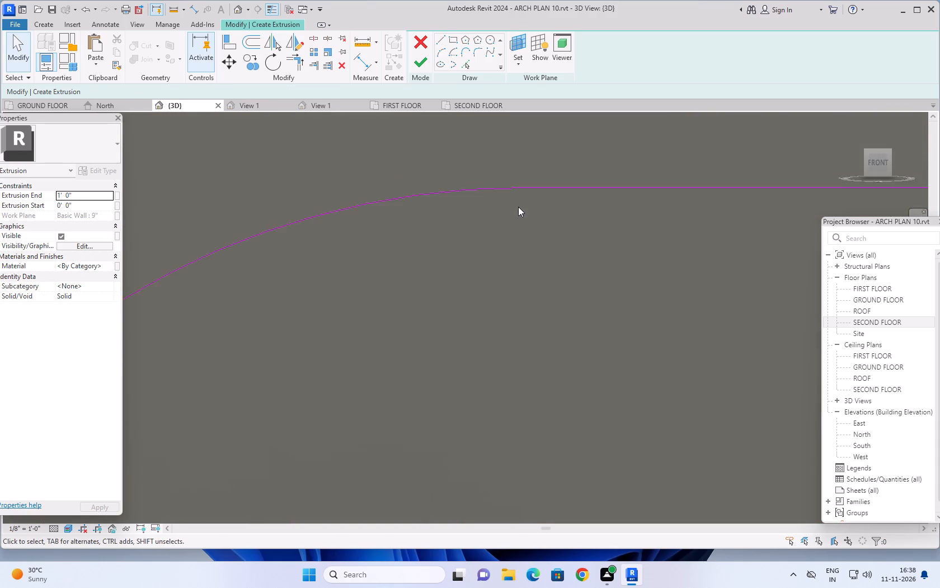
scroll(518, 207, down, 15)
scroll(533, 236, down, 11)
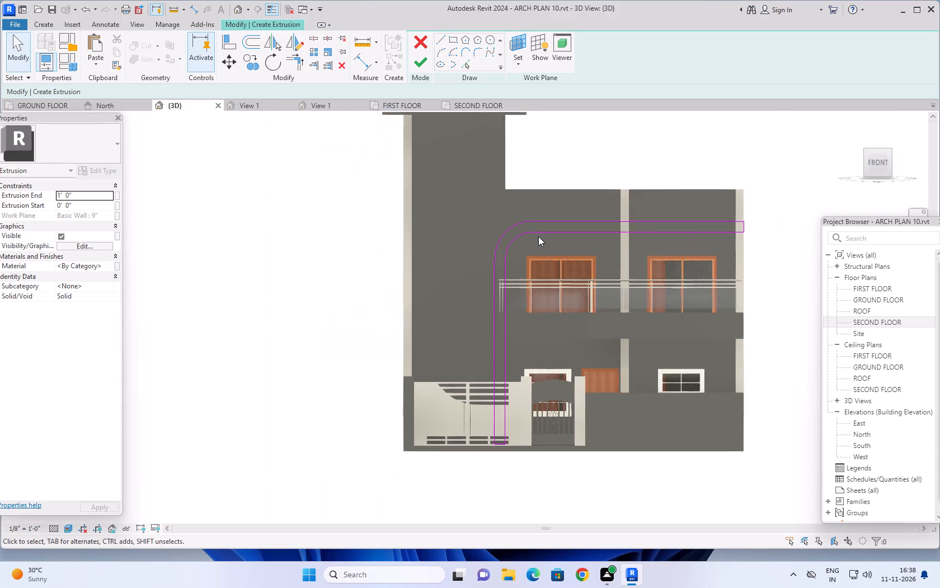
middle_drag(752, 282, 675, 281)
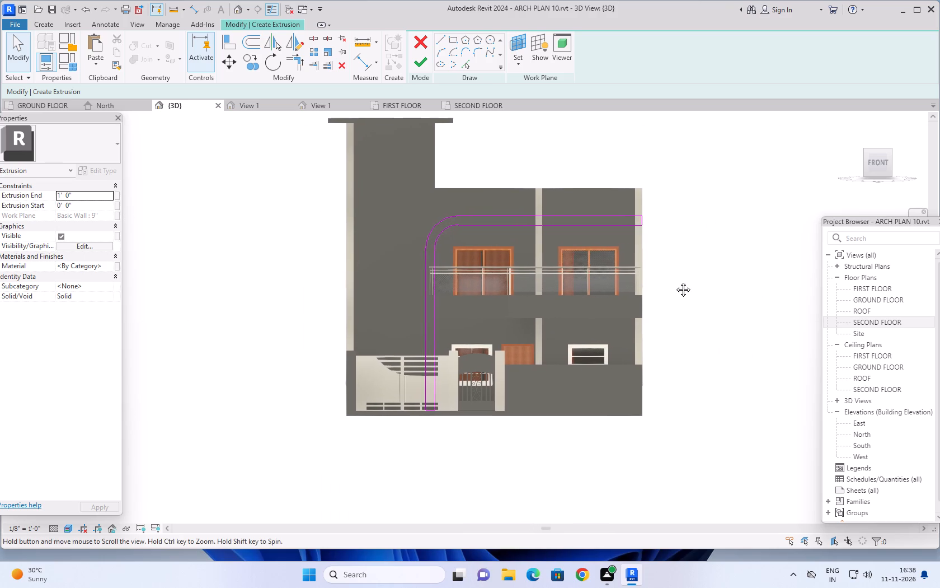
middle_drag(675, 281, 673, 288)
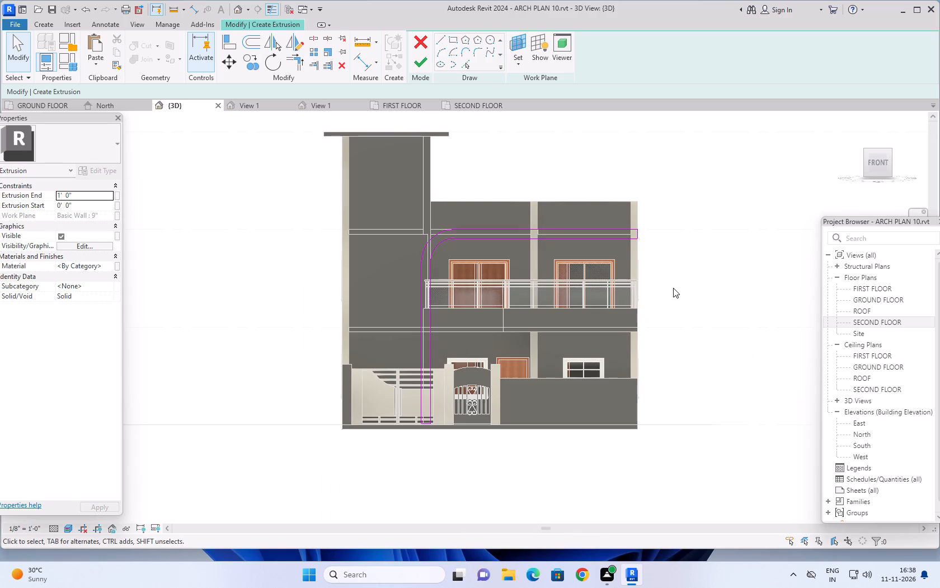
scroll(675, 292, down, 1)
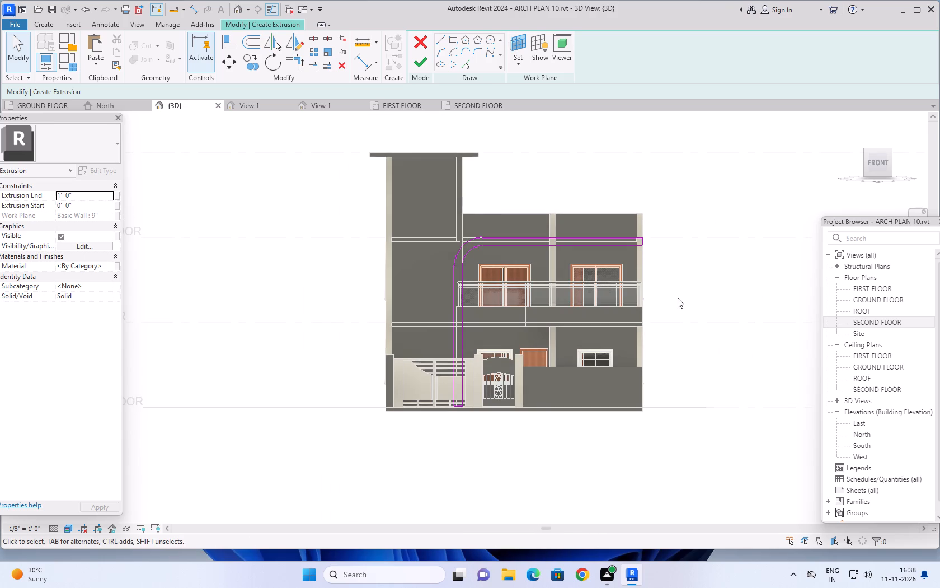
Discard the frame's extrusion sketch and cancel the in-place model.
click(424, 44)
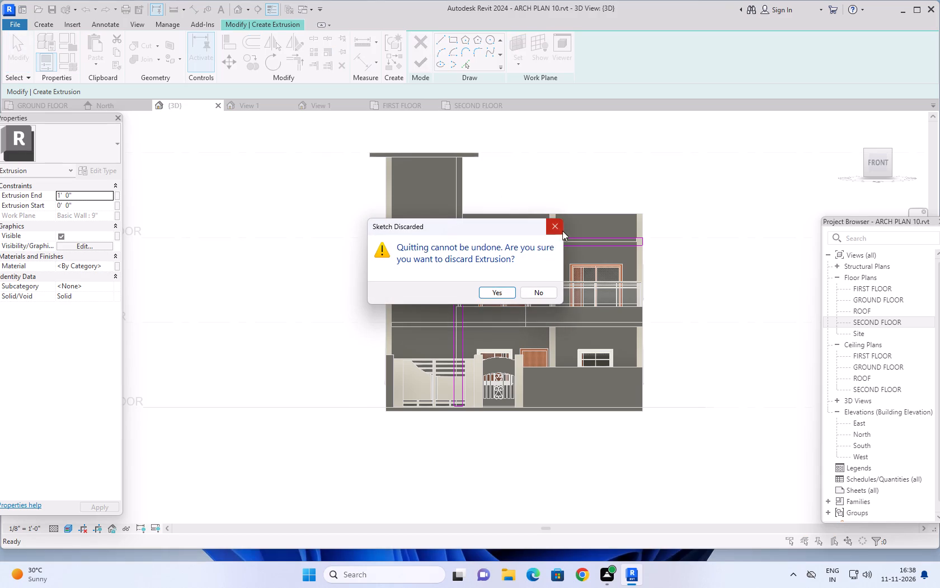
click(500, 292)
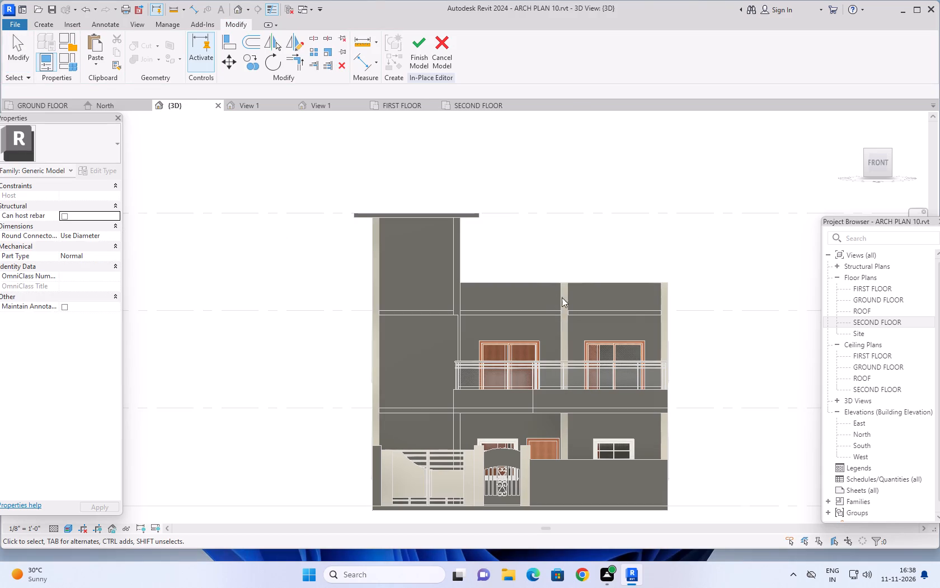
click(436, 56)
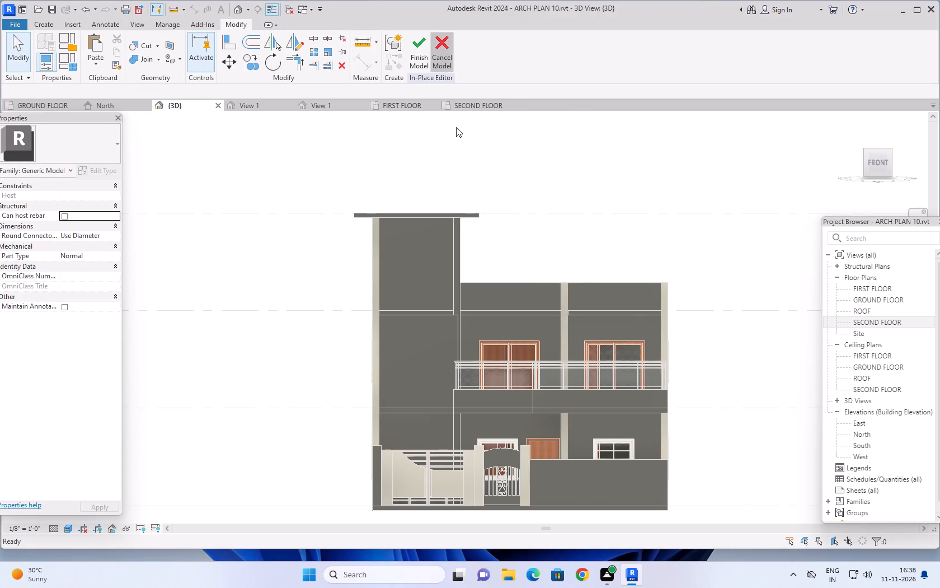
scroll(601, 248, down, 2)
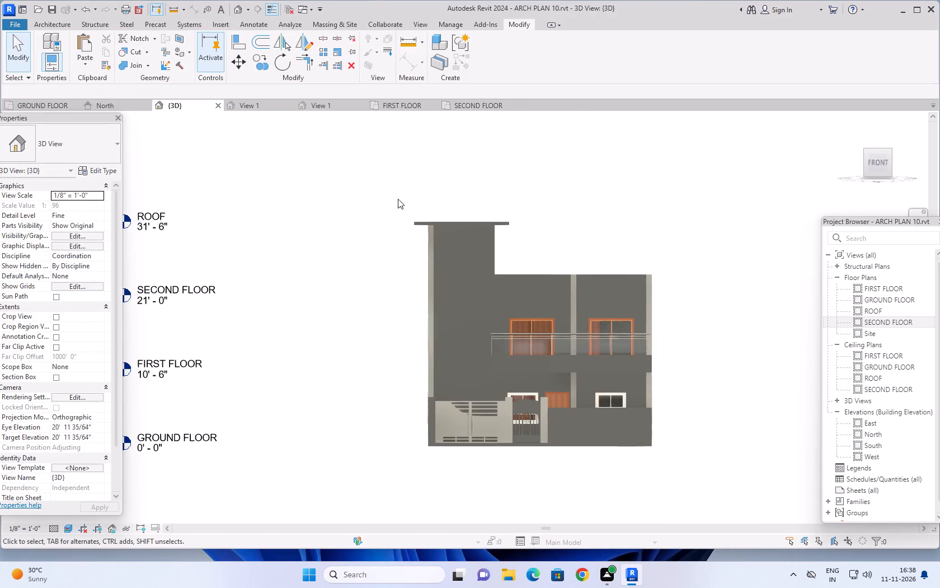
In the FIRST FLOOR plan, edit the balcony railing's path and delete its short side segment next to the staircase wall.
click(391, 105)
scroll(476, 426, up, 4)
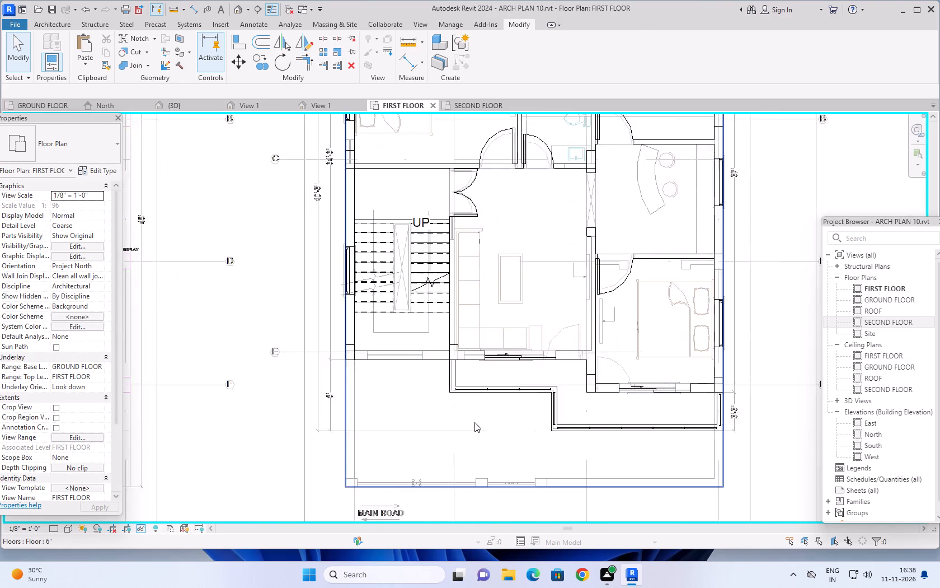
scroll(474, 422, up, 1)
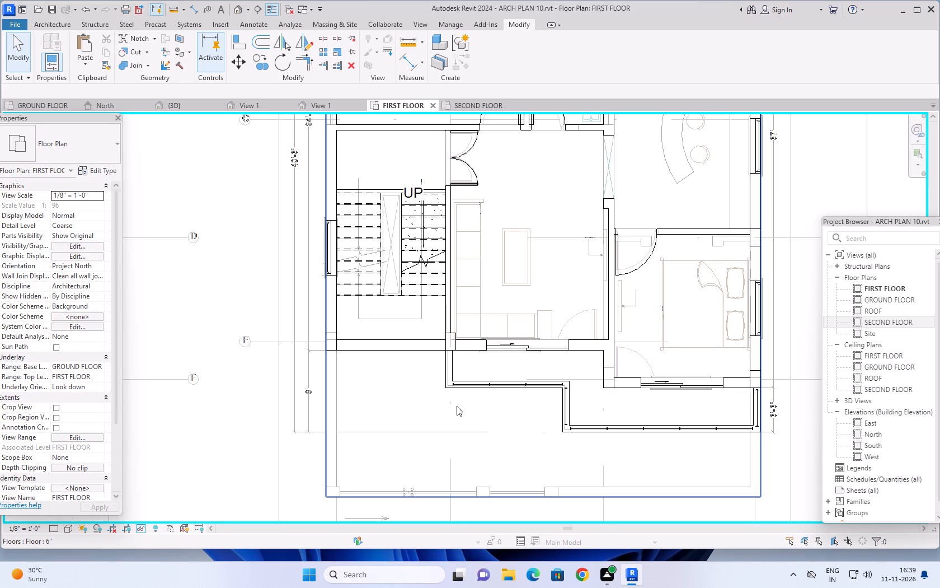
scroll(451, 405, up, 3)
click(448, 351)
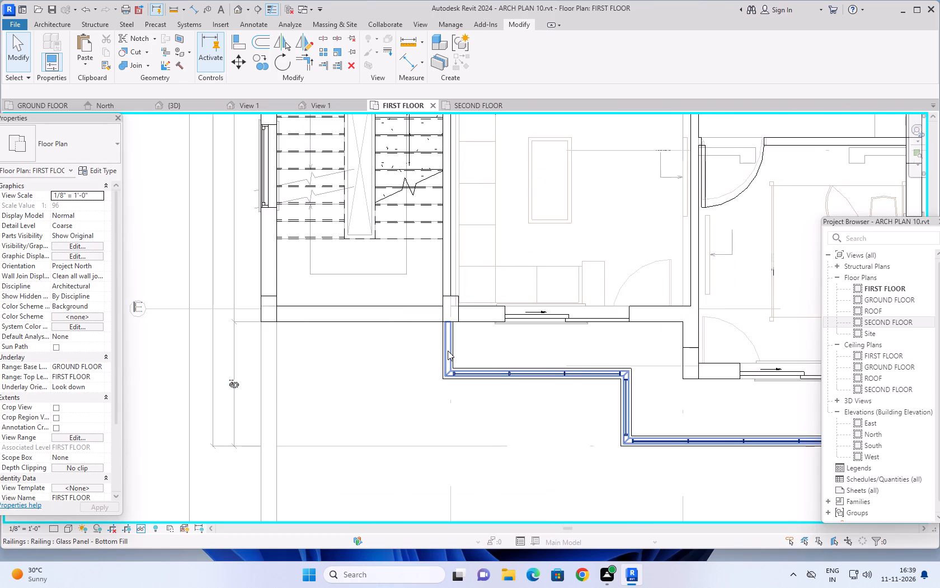
click(483, 53)
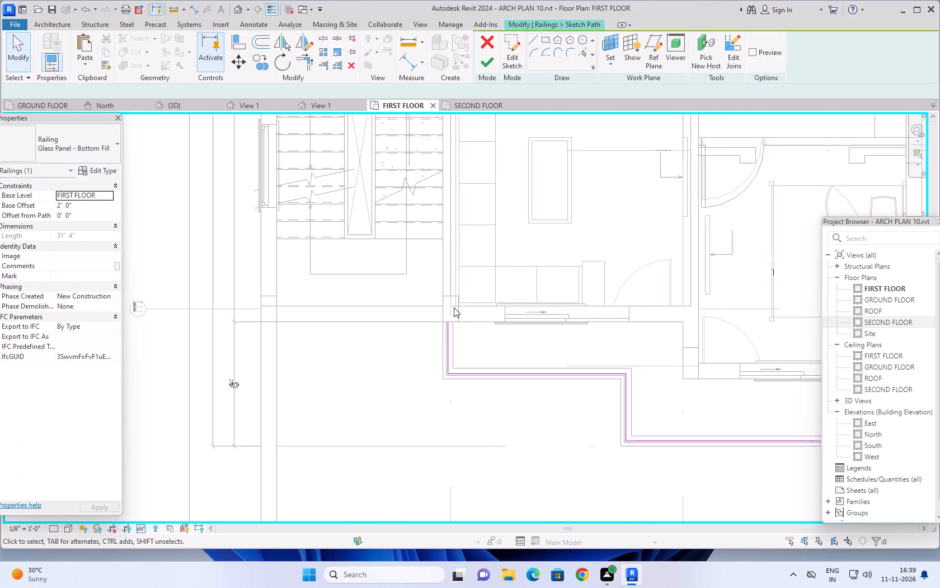
scroll(441, 331, up, 6)
key(Escape)
key(Escape)
click(459, 330)
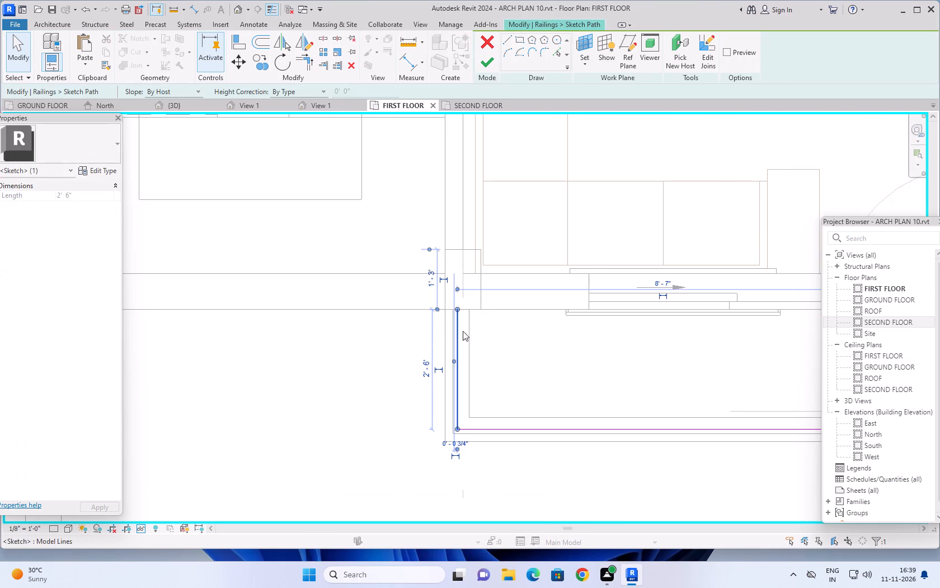
key(Delete)
scroll(553, 366, down, 6)
middle_drag(575, 433, 570, 435)
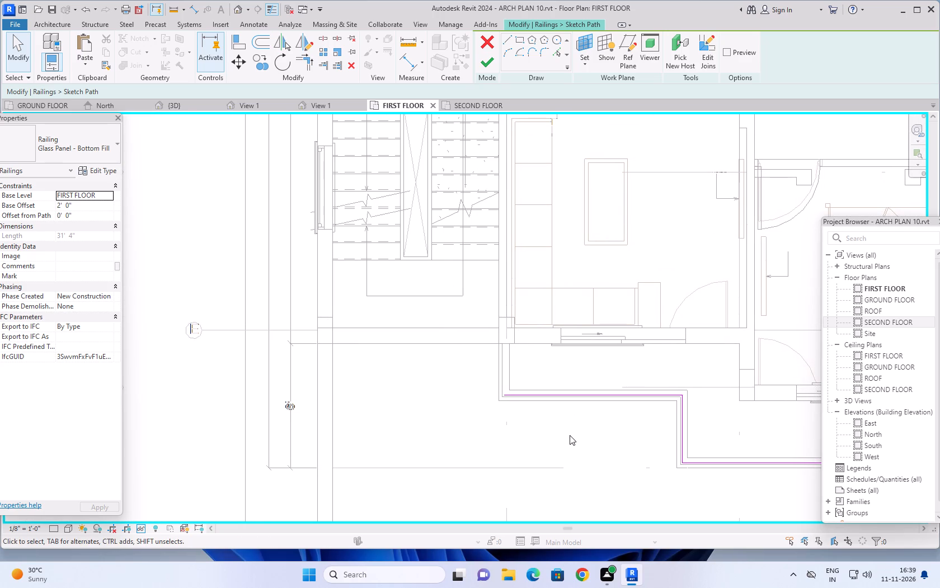
scroll(571, 433, down, 3)
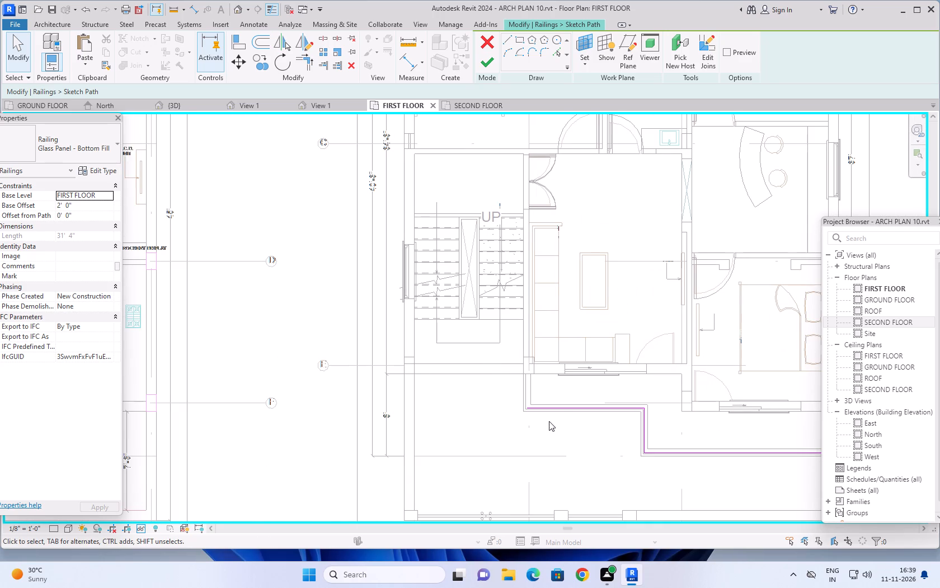
key(Escape)
key(Escape)
Shorten the railing path's front segment at its free end to 8' 4" and finish the path.
scroll(539, 389, up, 2)
key(Escape)
key(Escape)
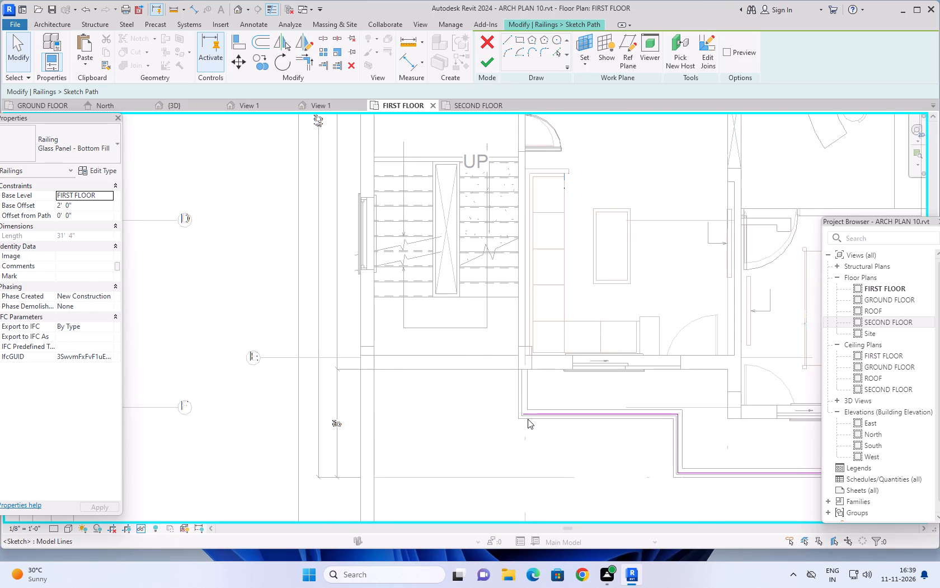
click(528, 413)
scroll(529, 422, up, 6)
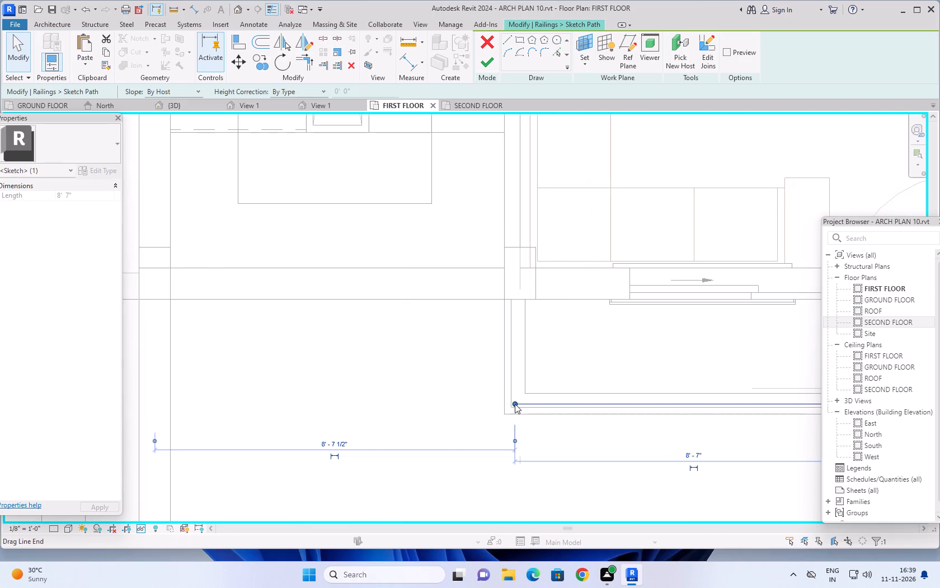
drag(515, 402, 529, 402)
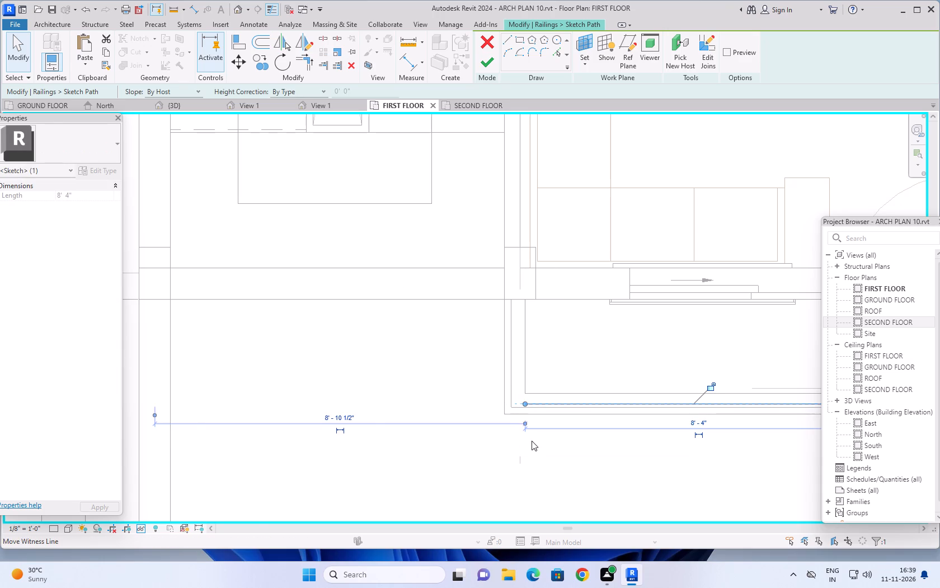
scroll(532, 441, down, 4)
middle_drag(544, 441, 505, 441)
key(Escape)
key(Escape)
key(Escape)
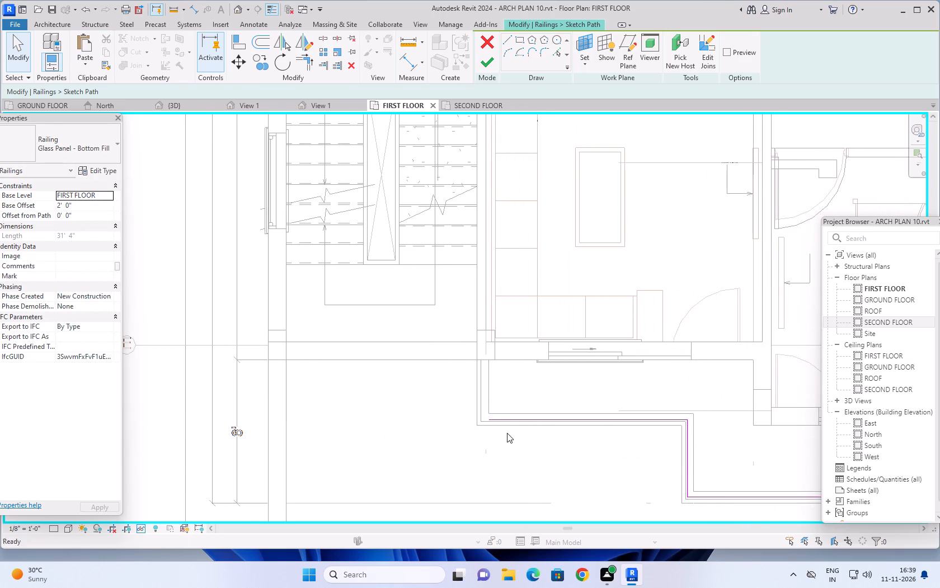
key(Escape)
key(Escape)
click(489, 59)
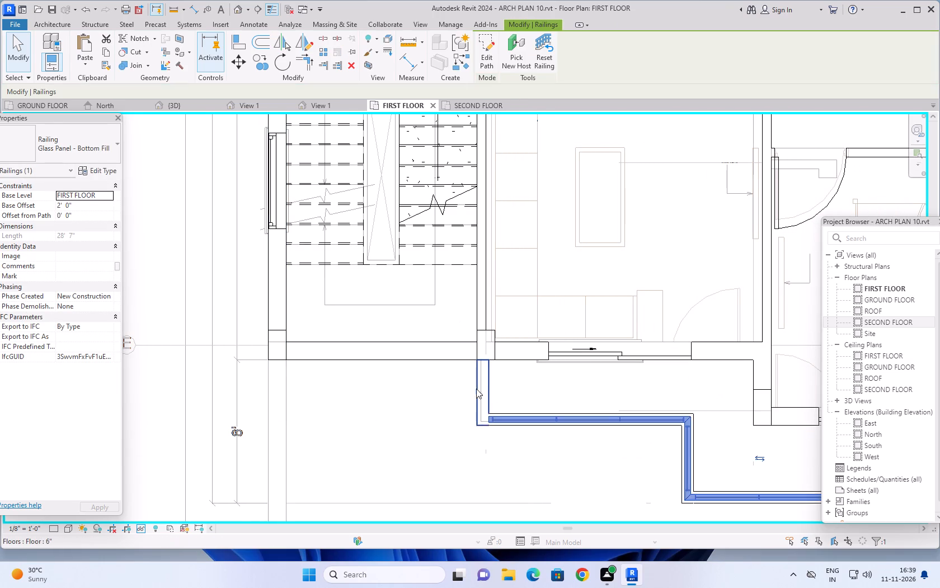
Delete the short 6" parapet wall on the balcony's staircase side.
key(Escape)
key(Escape)
click(484, 390)
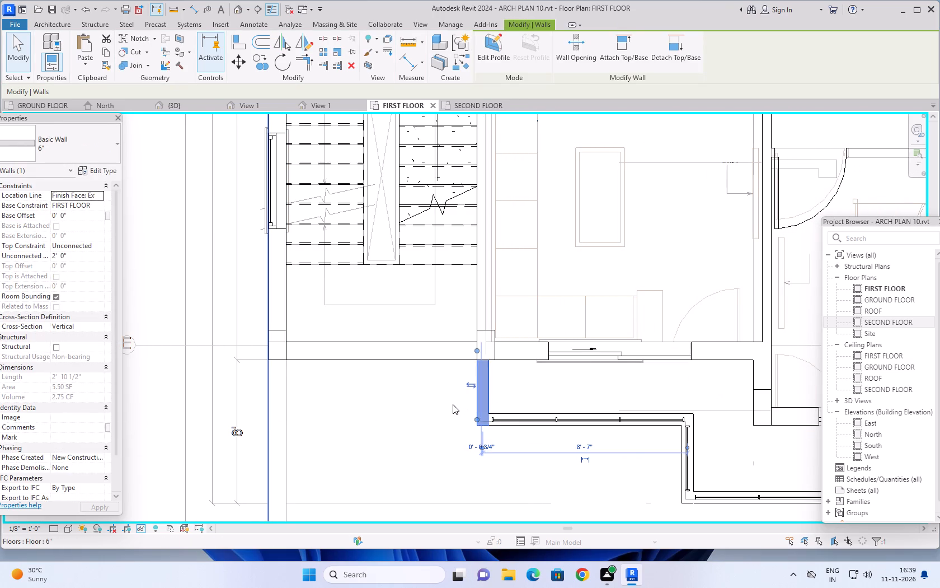
key(Delete)
Shorten the balcony's front 6" parapet wall at its free end to a length of 8' 2".
scroll(479, 432, up, 2)
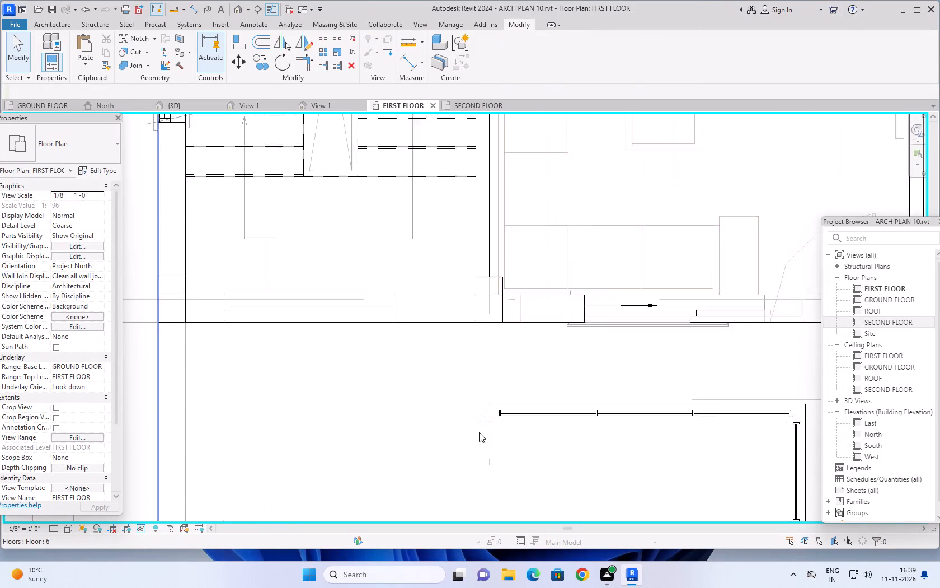
scroll(479, 432, up, 2)
scroll(505, 377, down, 2)
middle_drag(508, 377, 497, 377)
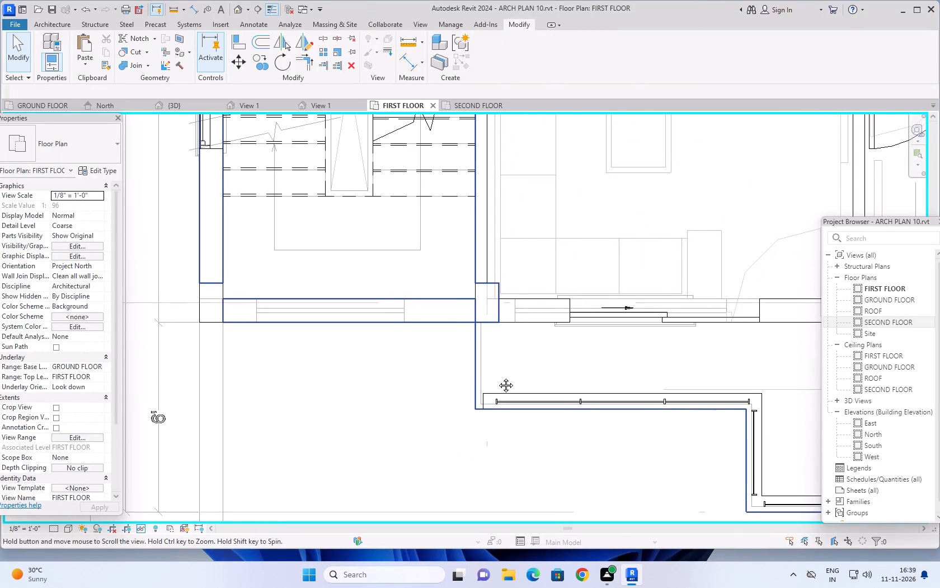
middle_drag(497, 377, 482, 377)
key(Escape)
click(466, 399)
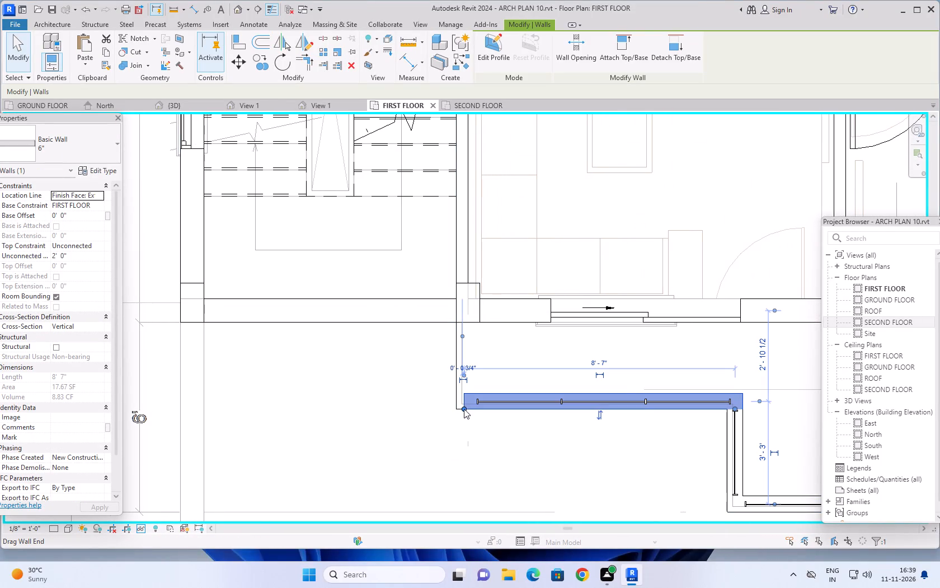
drag(464, 409, 476, 407)
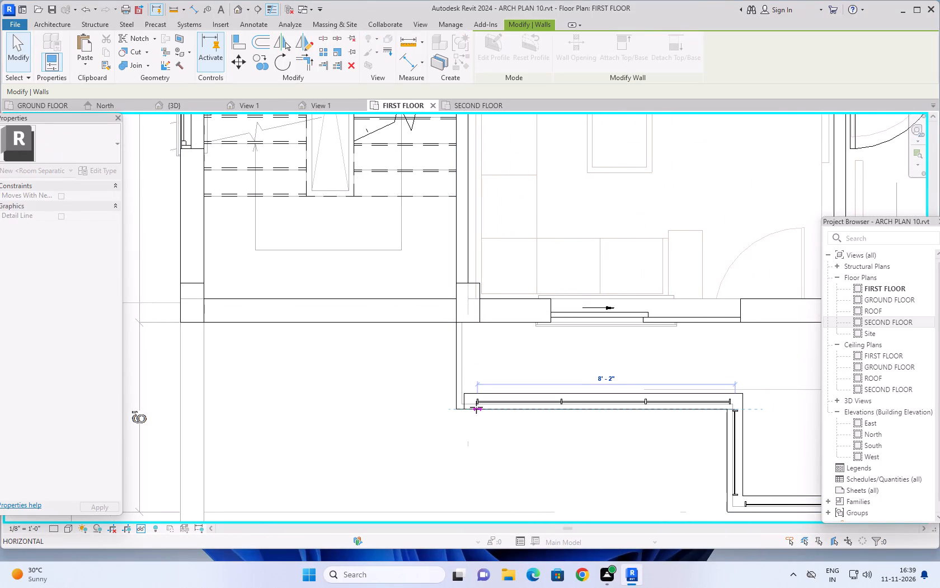
scroll(480, 426, down, 1)
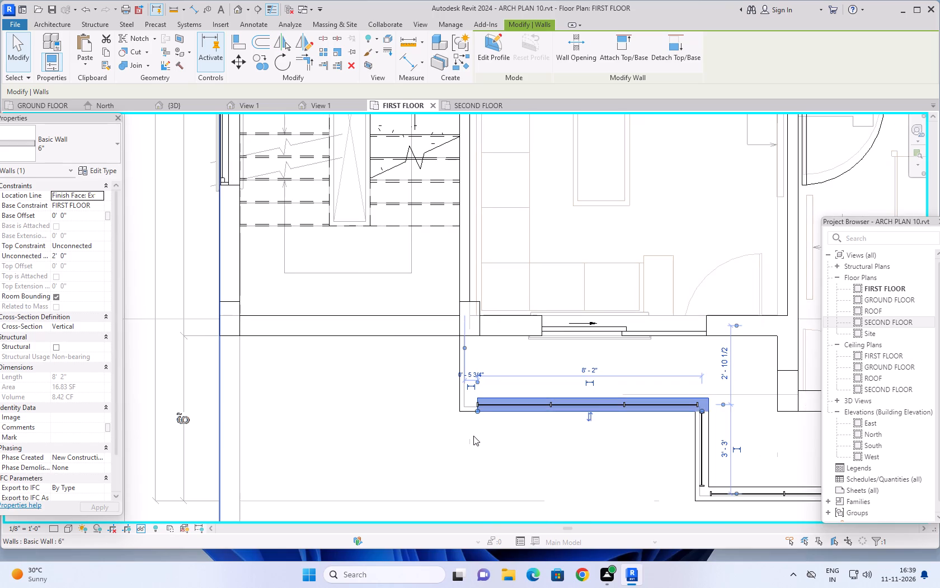
key(Escape)
key(Escape)
middle_drag(477, 432, 497, 440)
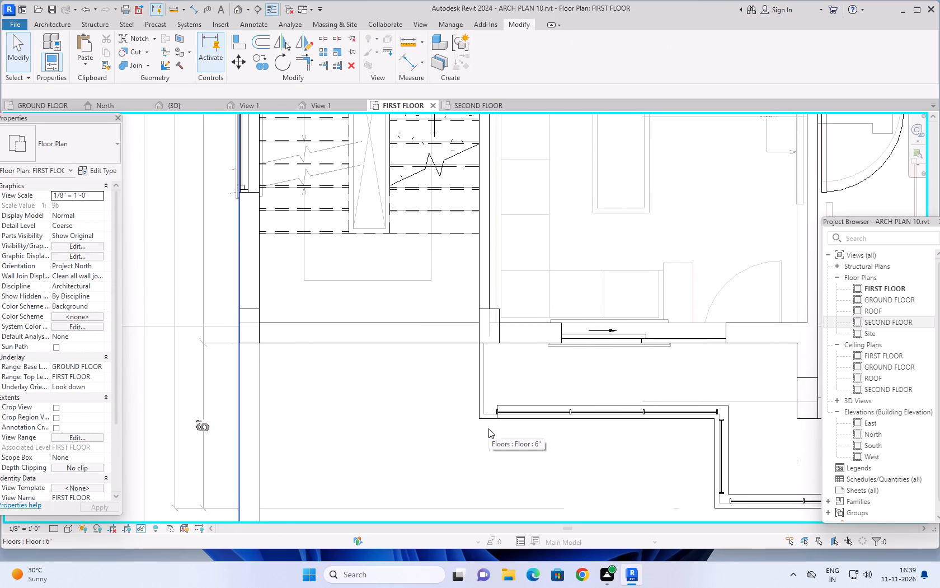
Edit the first floor slab's boundary, aligning the balcony's staircase-side edge with the free end of the front parapet wall, and finish the sketch.
click(478, 398)
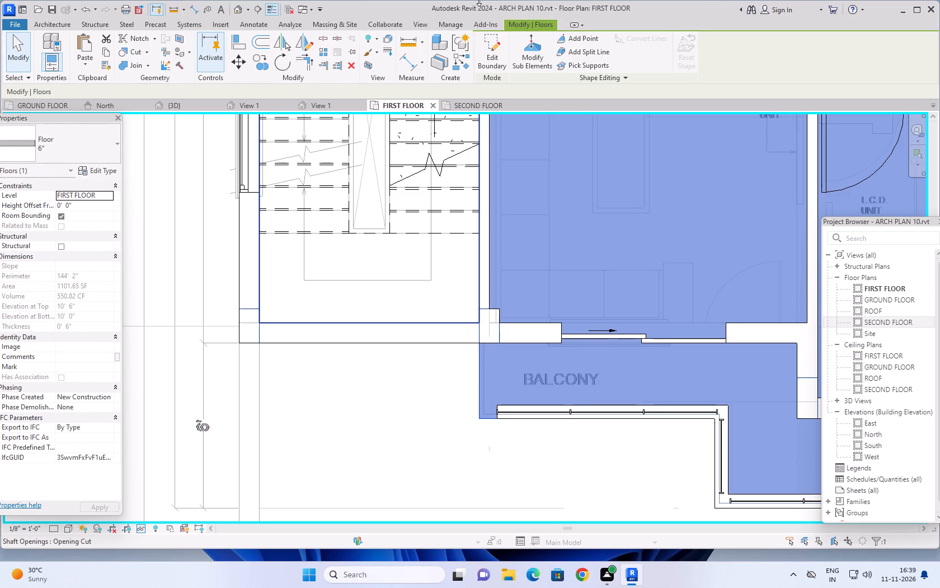
click(487, 59)
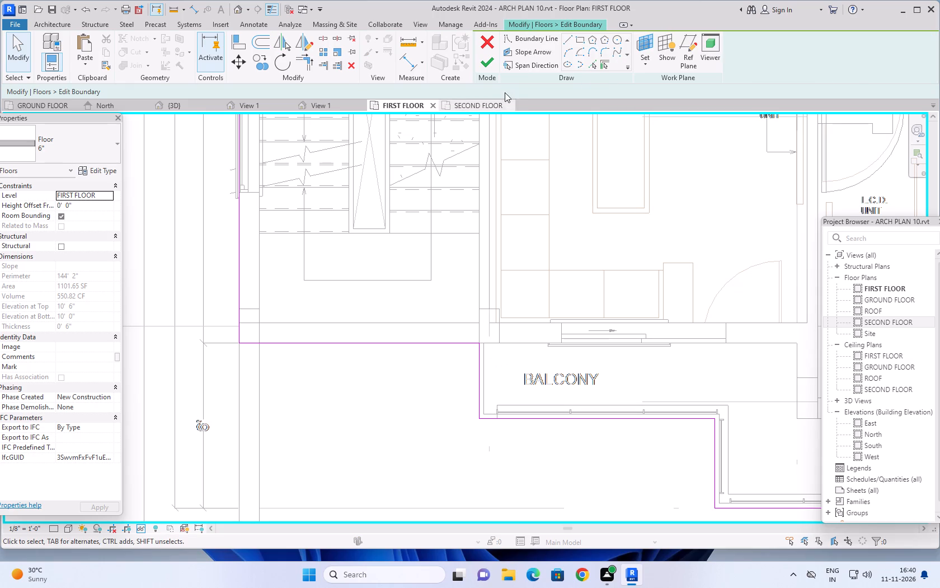
click(241, 39)
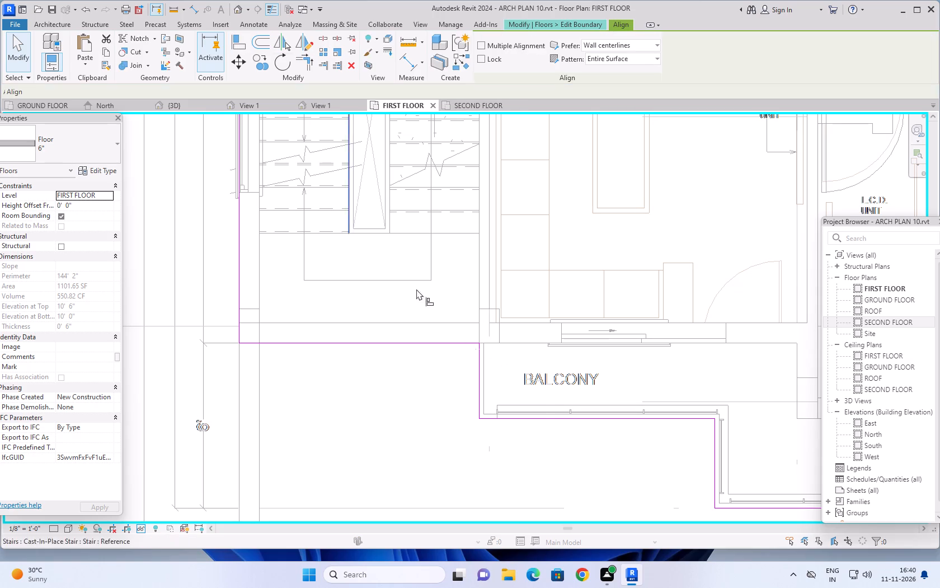
scroll(518, 421, up, 5)
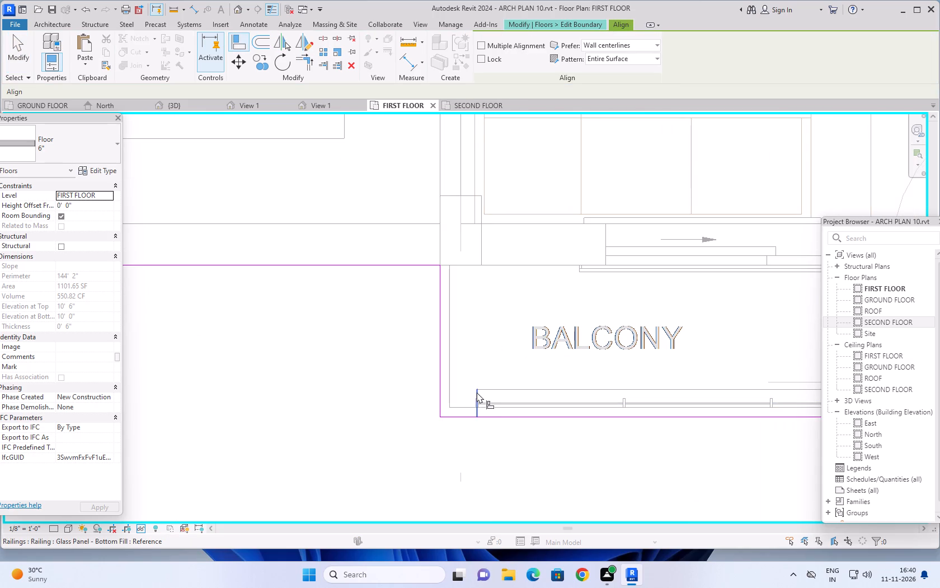
click(477, 392)
click(436, 380)
scroll(393, 432, down, 4)
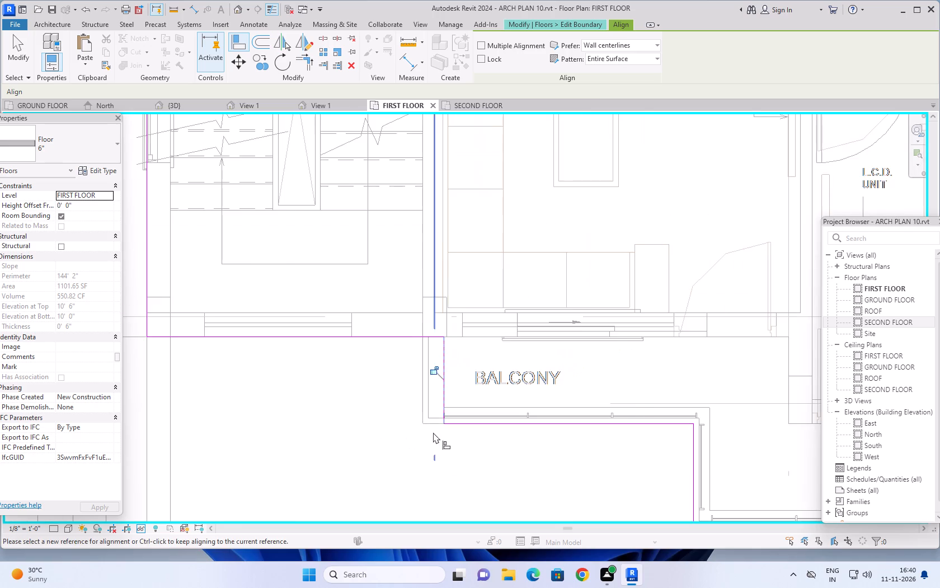
scroll(439, 436, down, 2)
middle_drag(467, 454, 474, 414)
key(Escape)
key(Escape)
scroll(478, 414, down, 2)
key(Escape)
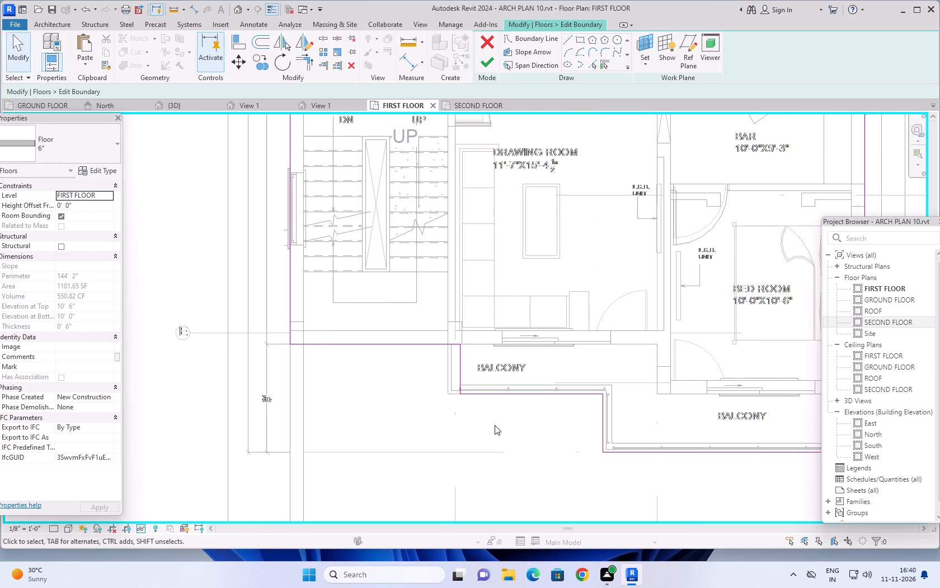
middle_drag(495, 425, 482, 421)
key(Escape)
key(Escape)
key(Escape)
key(Escape)
key(Escape)
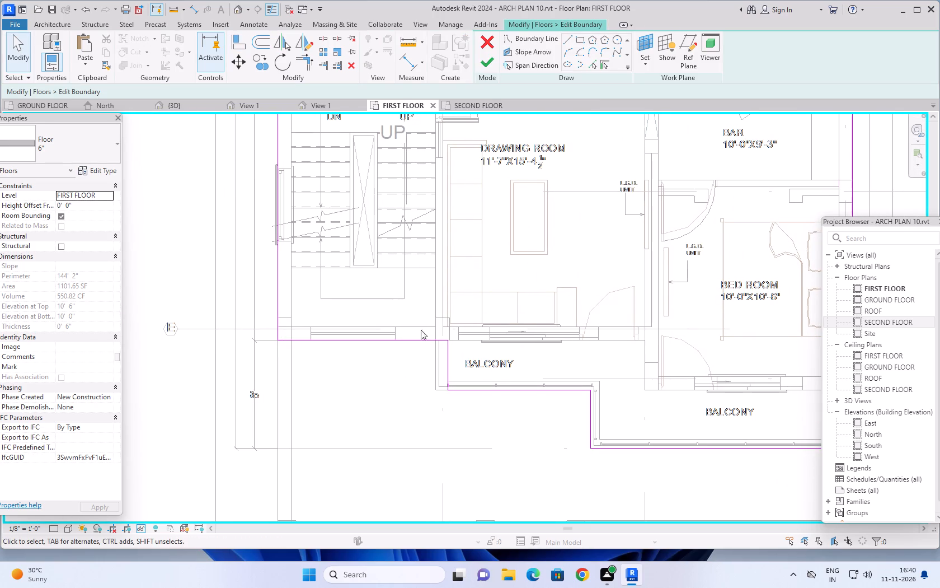
click(487, 56)
scroll(433, 412, down, 4)
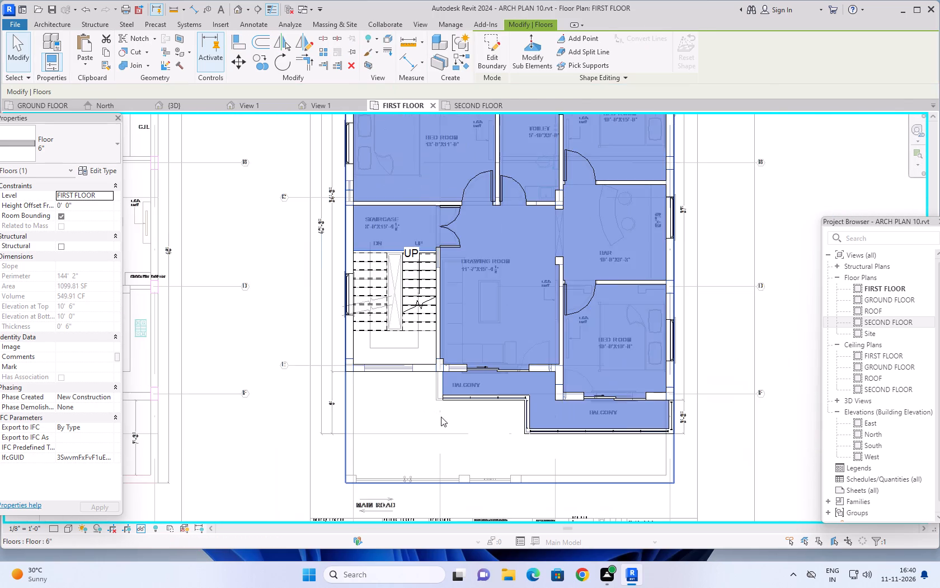
scroll(441, 417, down, 2)
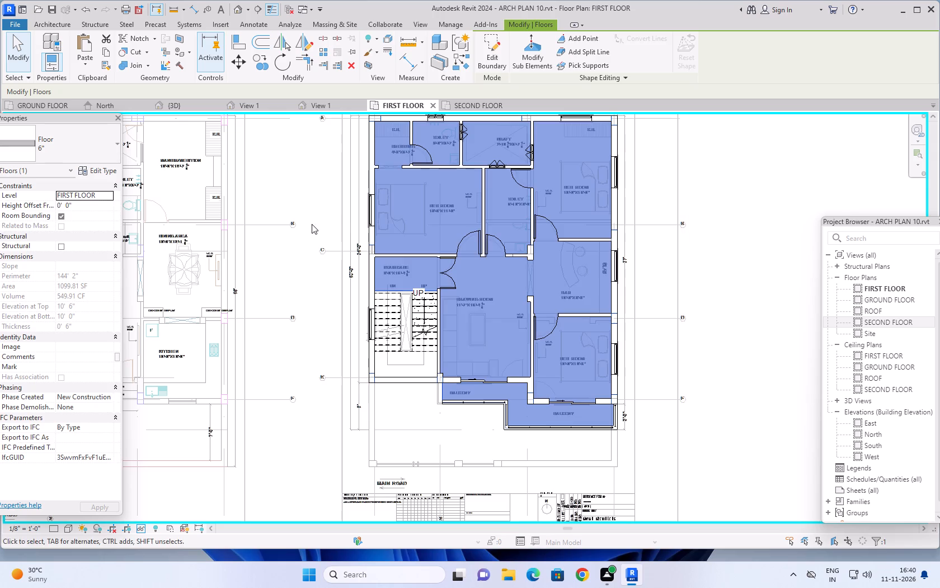
key(Escape)
key(Escape)
Examine the reworked balcony and staircase tower in the 3D view, from the side and from the front.
click(172, 101)
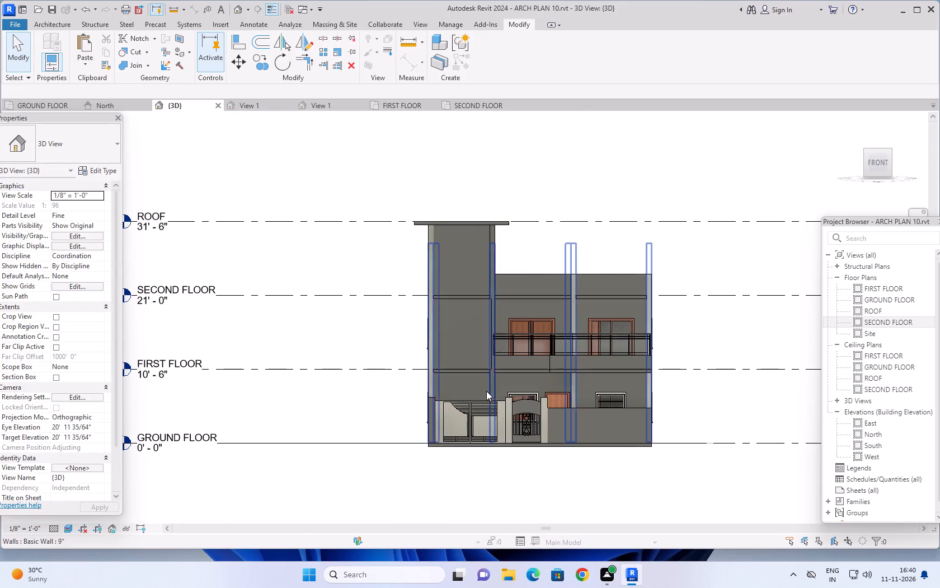
scroll(493, 368, up, 4)
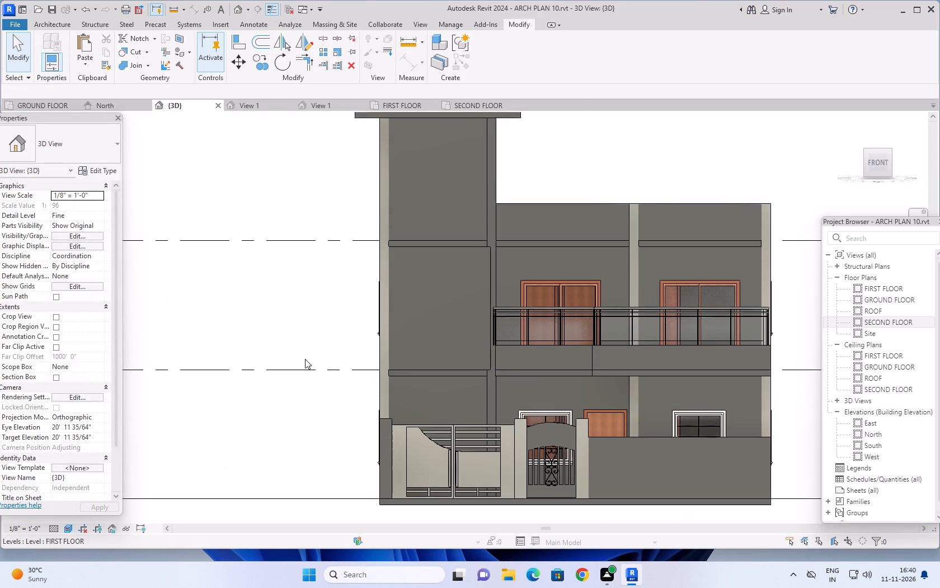
shift+middle_drag(299, 326, 417, 363)
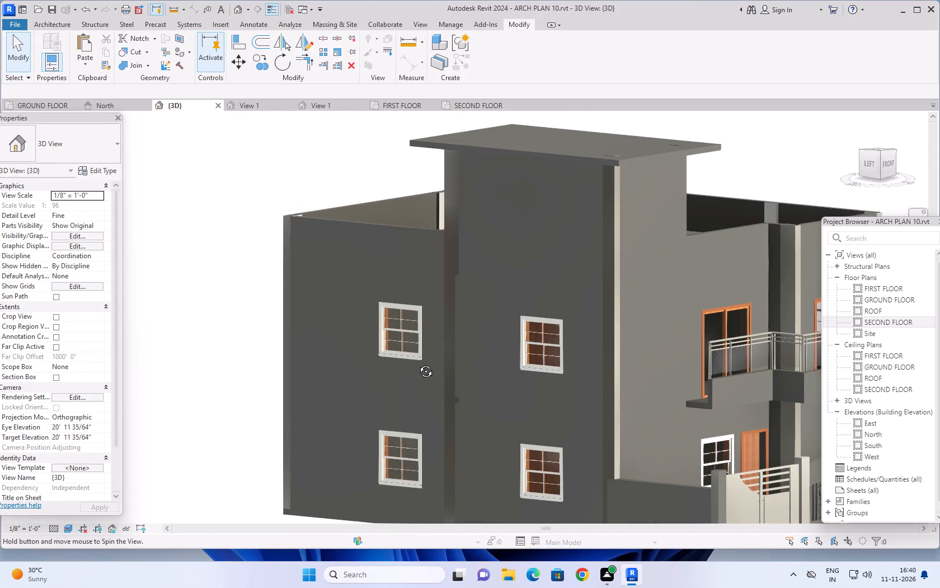
shift+middle_drag(417, 363, 332, 346)
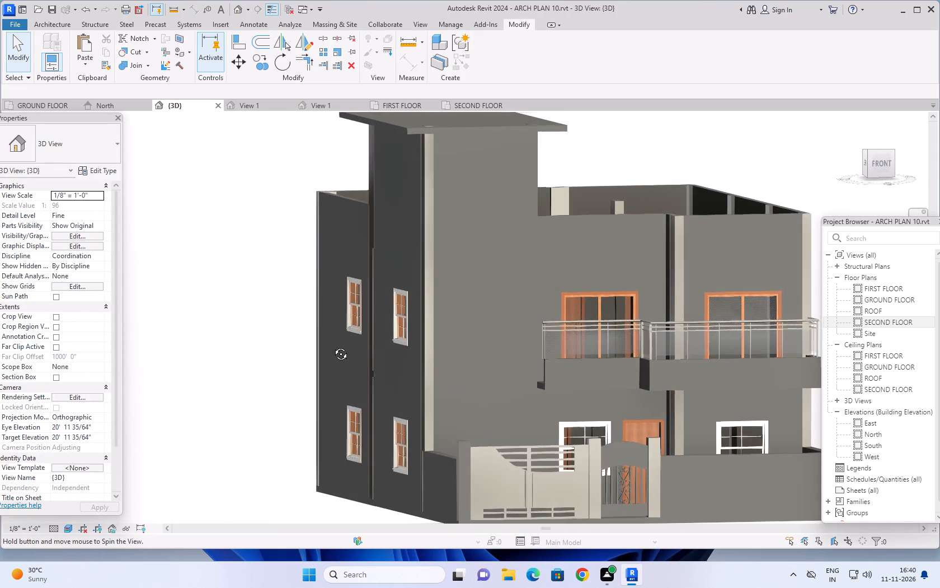
shift+middle_drag(332, 346, 410, 399)
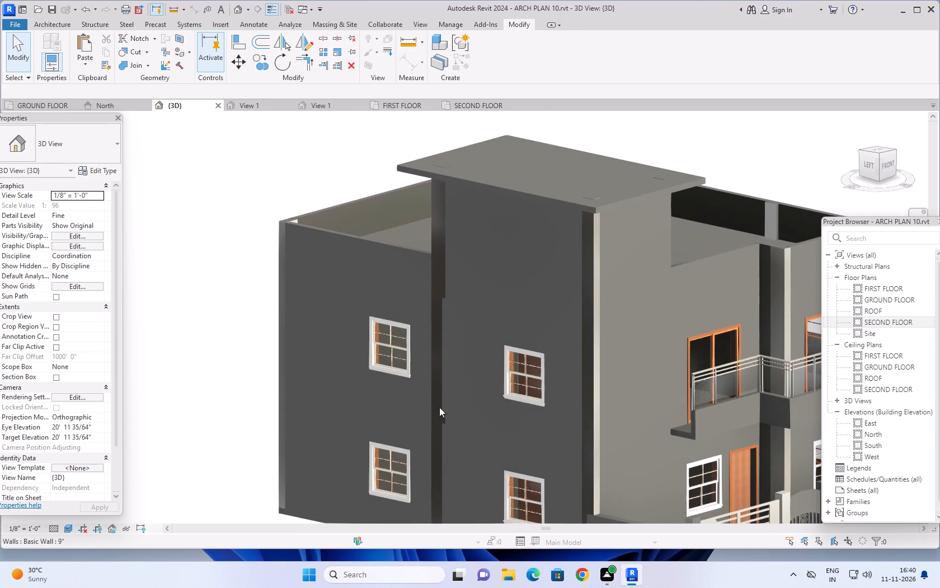
scroll(680, 428, up, 5)
scroll(669, 424, down, 5)
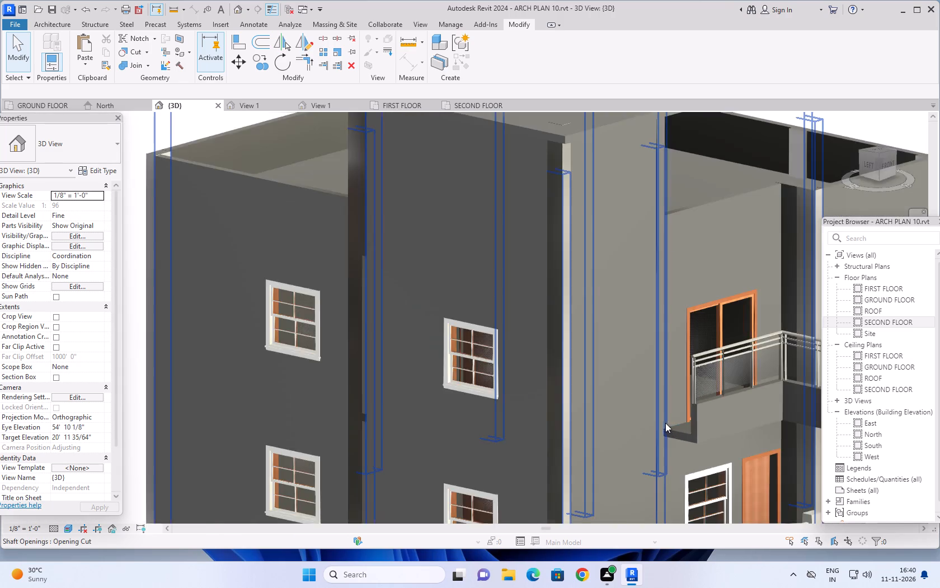
shift+middle_drag(646, 428, 535, 366)
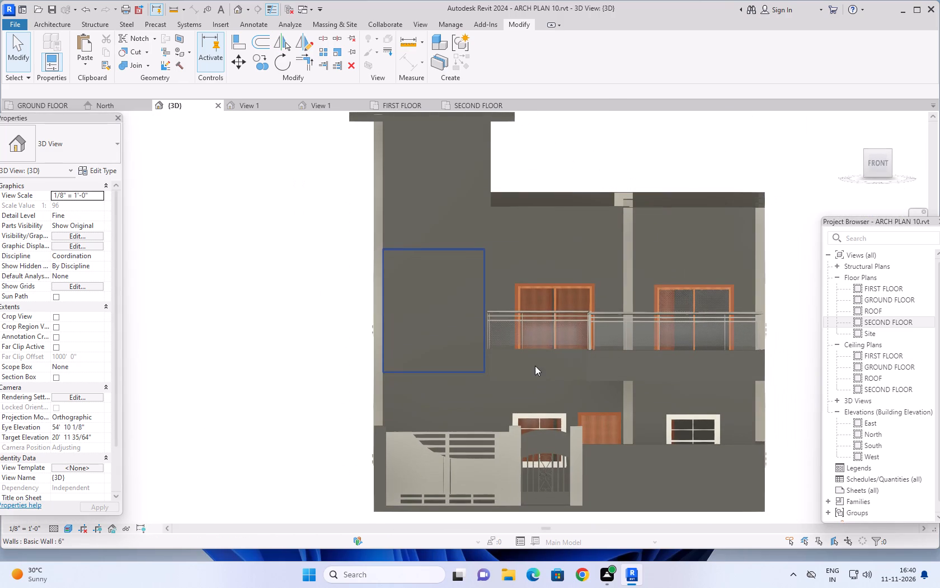
scroll(492, 321, down, 2)
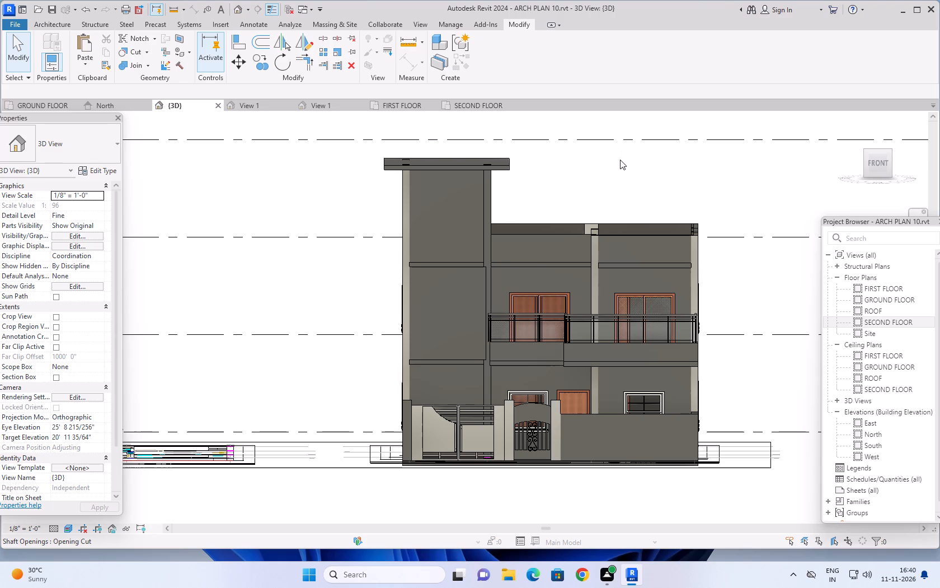
scroll(620, 160, down, 1)
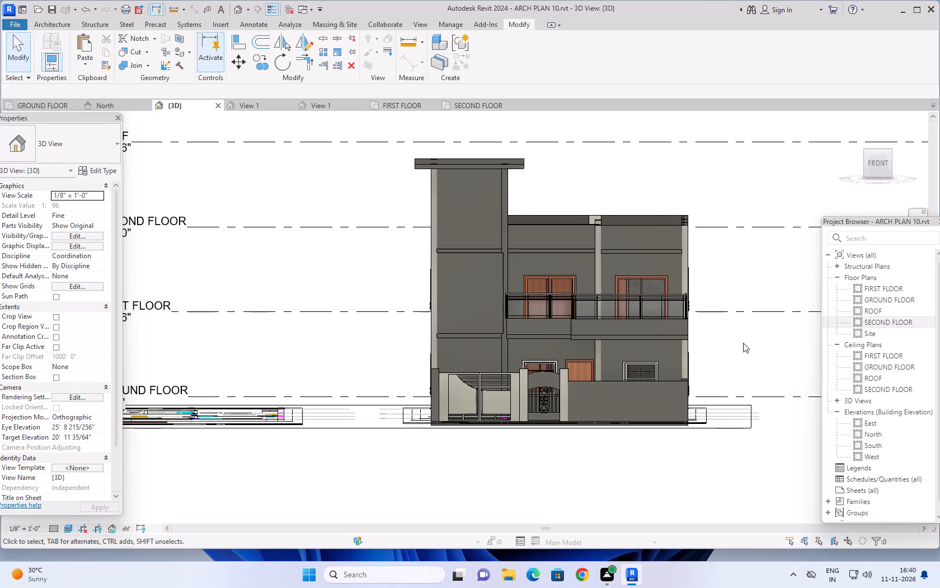
scroll(754, 349, down, 1)
middle_drag(750, 348, 727, 348)
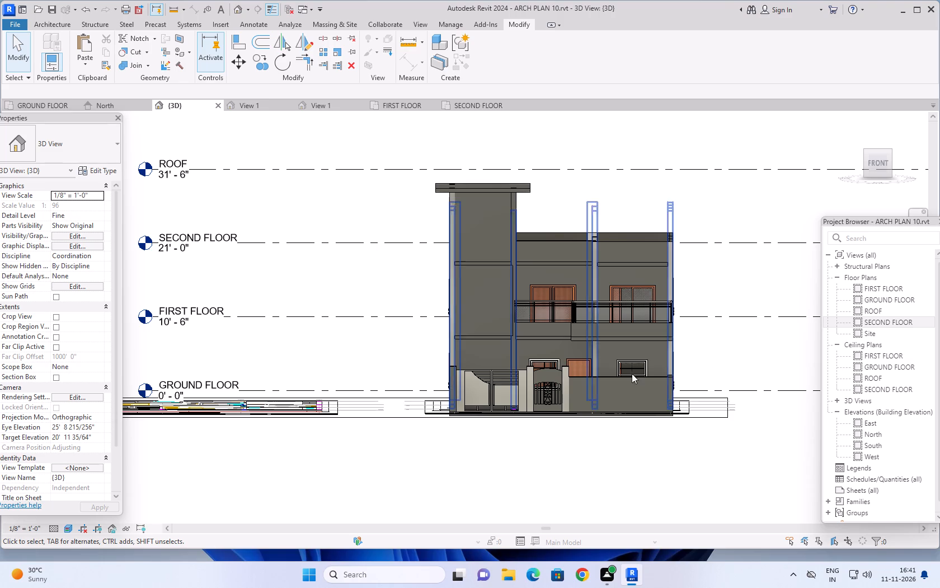
Edit the balcony railing's path, shortening the front segment at its free end to 8' 2" to meet the parapet wall's end, and finish it.
scroll(387, 363, up, 2)
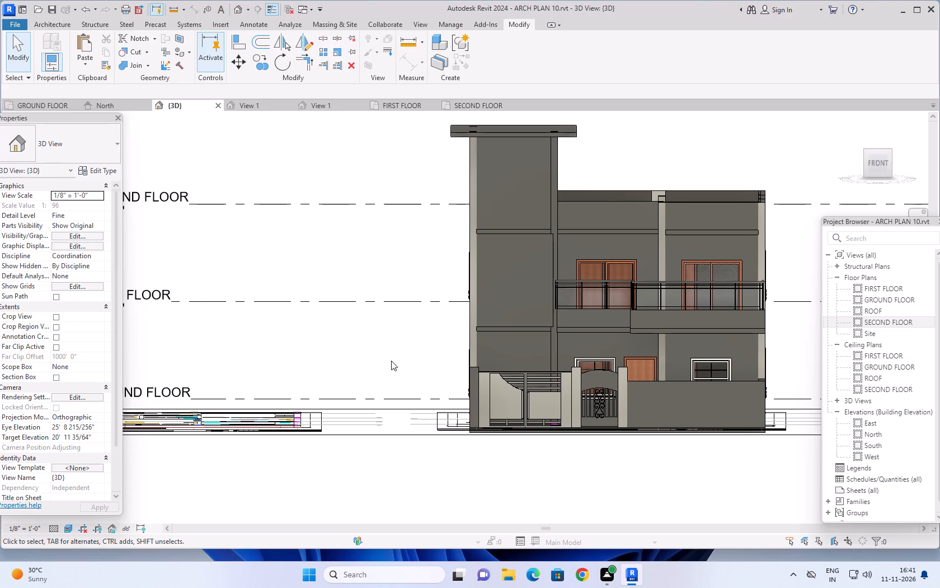
scroll(549, 309, up, 2)
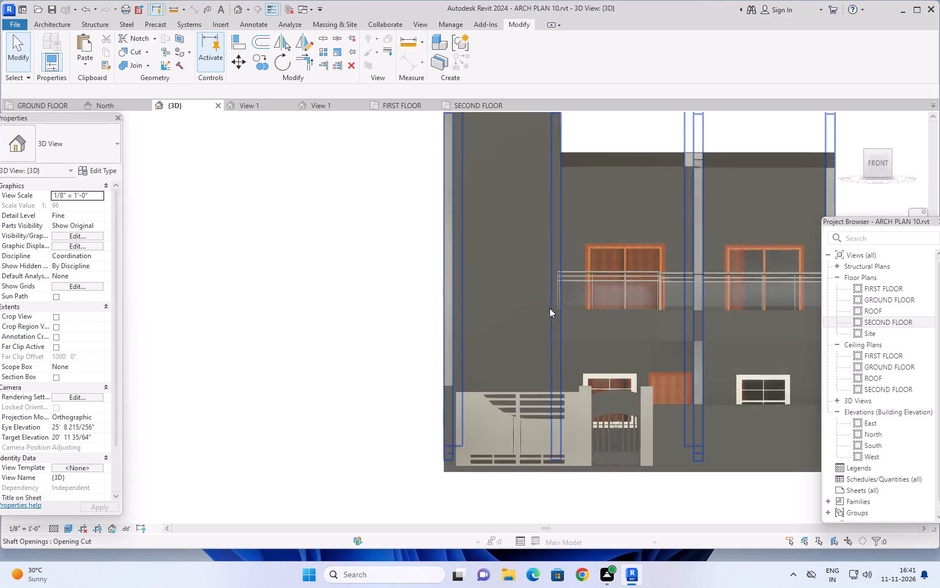
scroll(549, 308, up, 4)
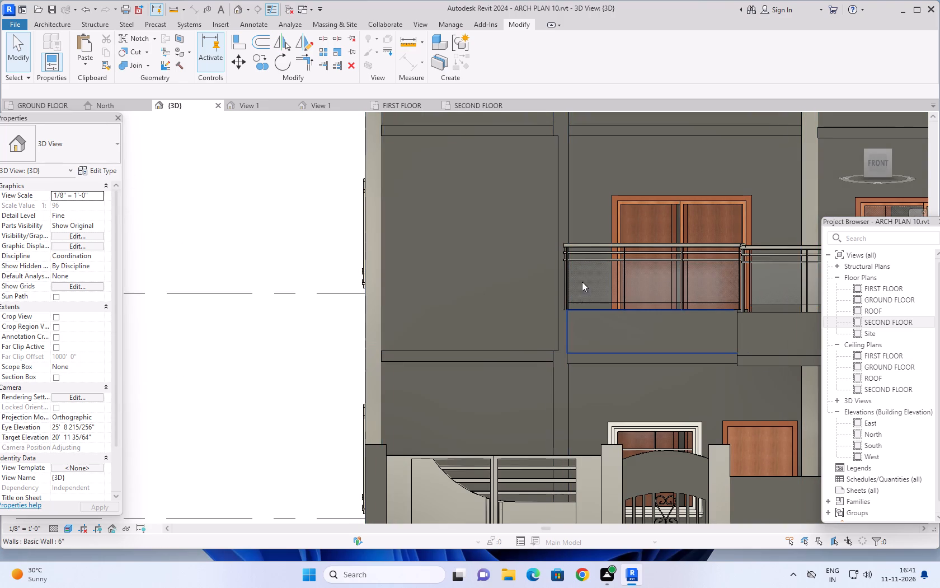
click(604, 246)
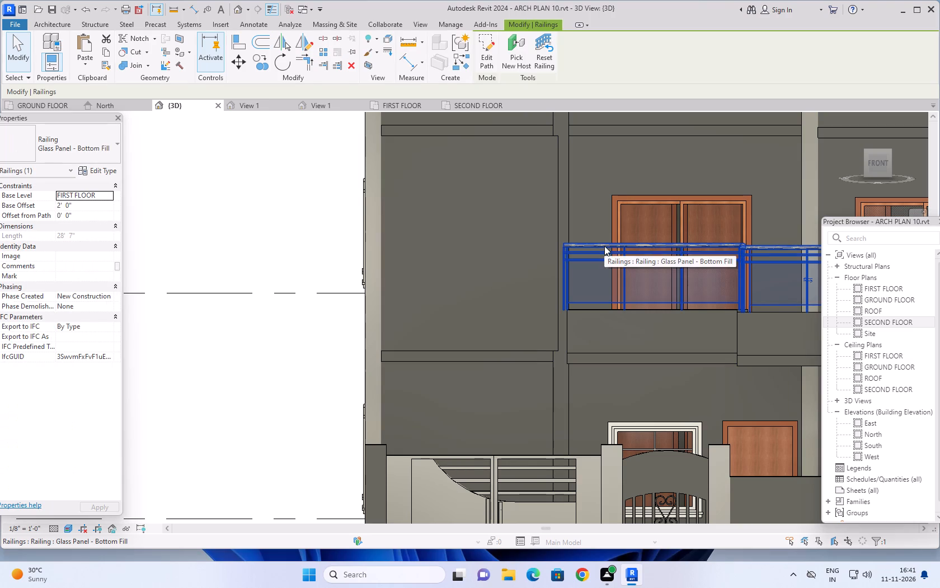
click(499, 45)
click(492, 45)
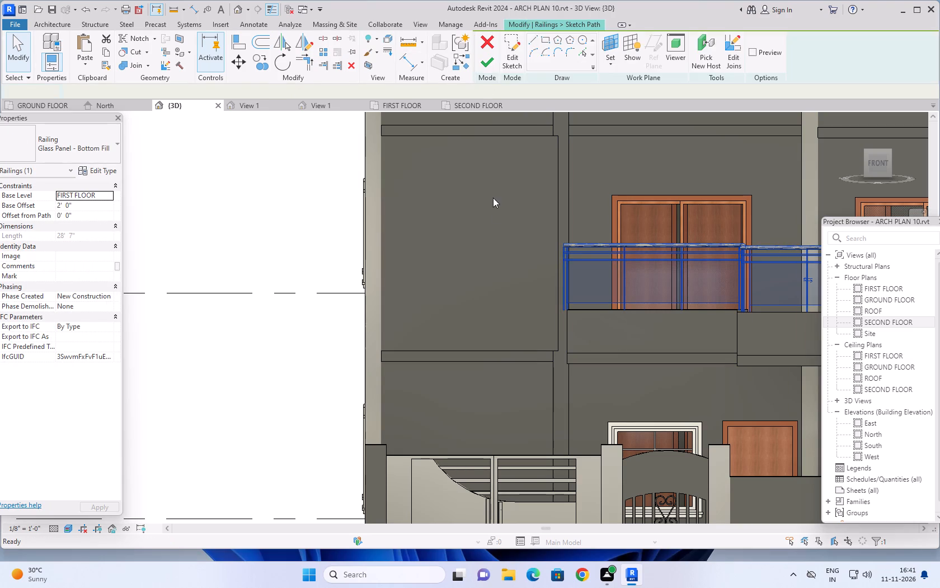
scroll(562, 371, up, 2)
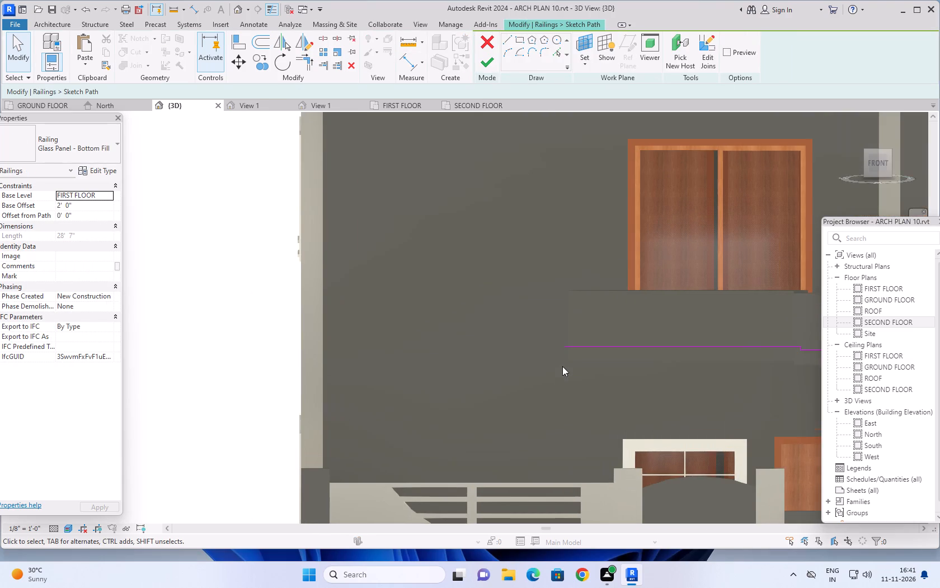
click(397, 106)
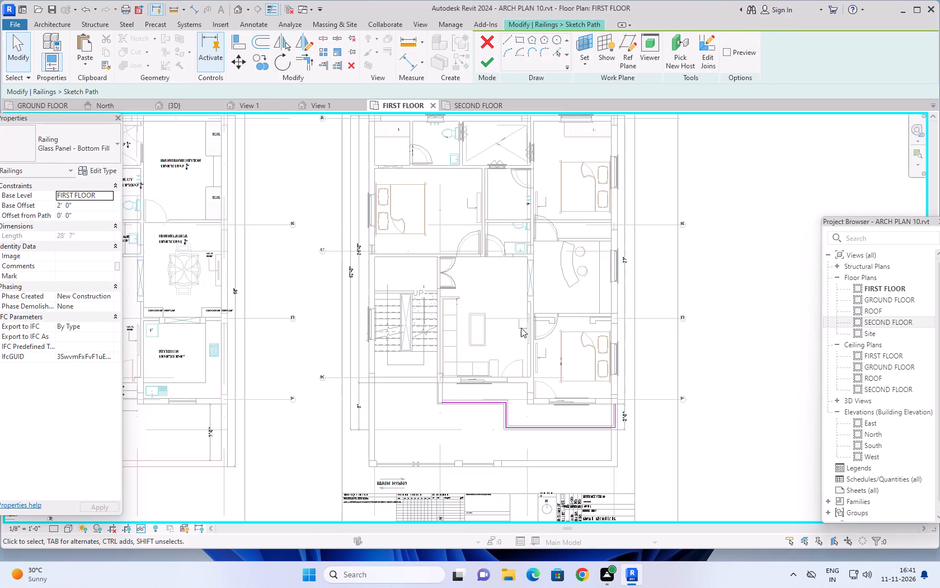
scroll(420, 414, up, 6)
scroll(469, 403, up, 7)
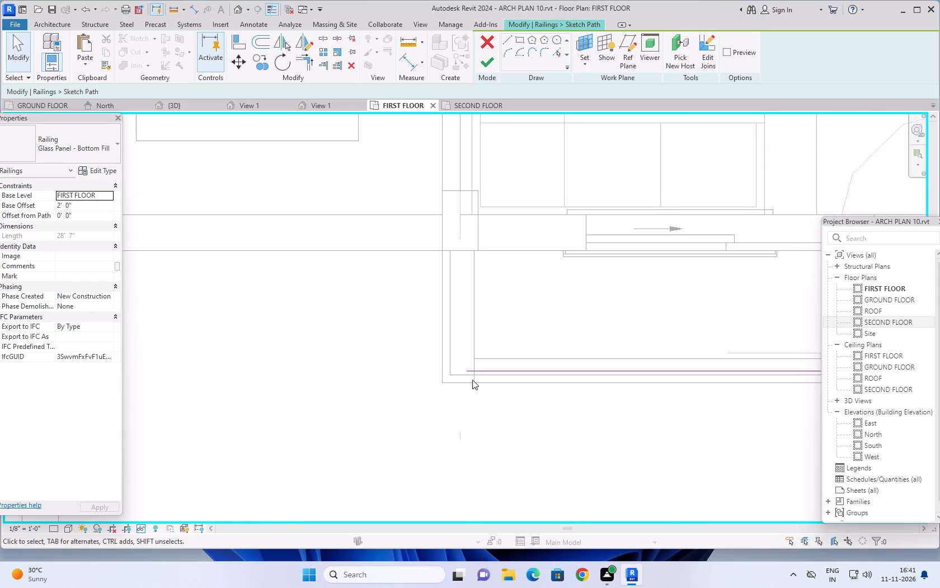
scroll(464, 376, up, 2)
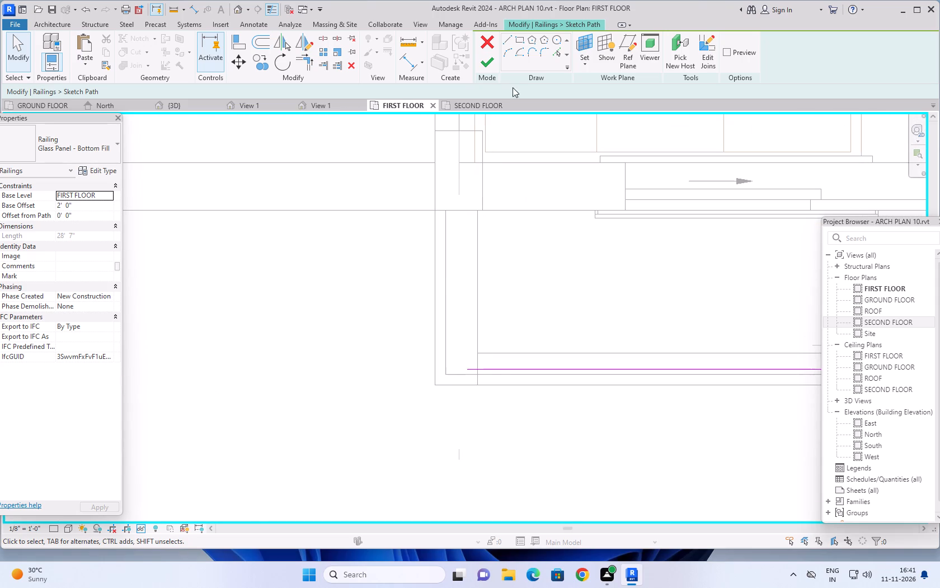
click(492, 370)
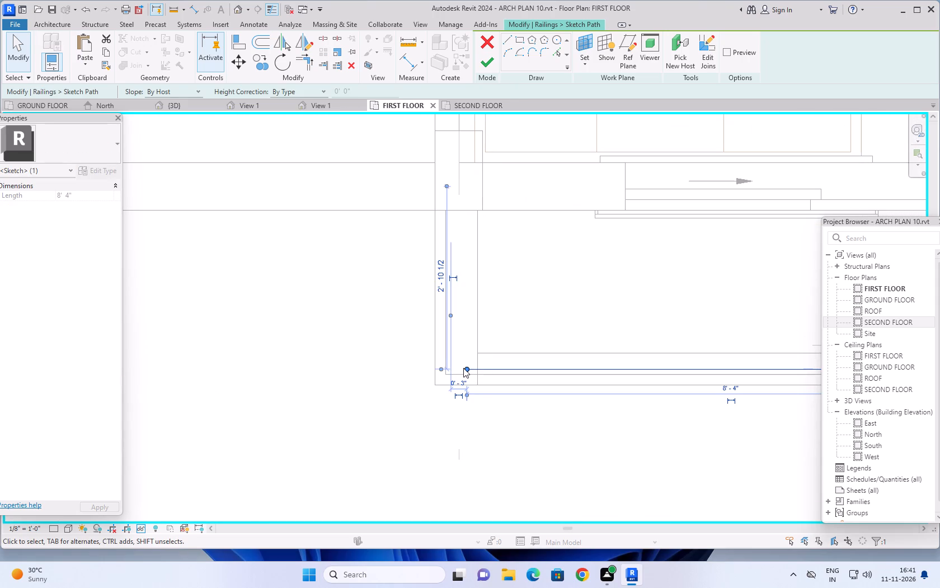
drag(464, 368, 476, 369)
scroll(408, 410, down, 3)
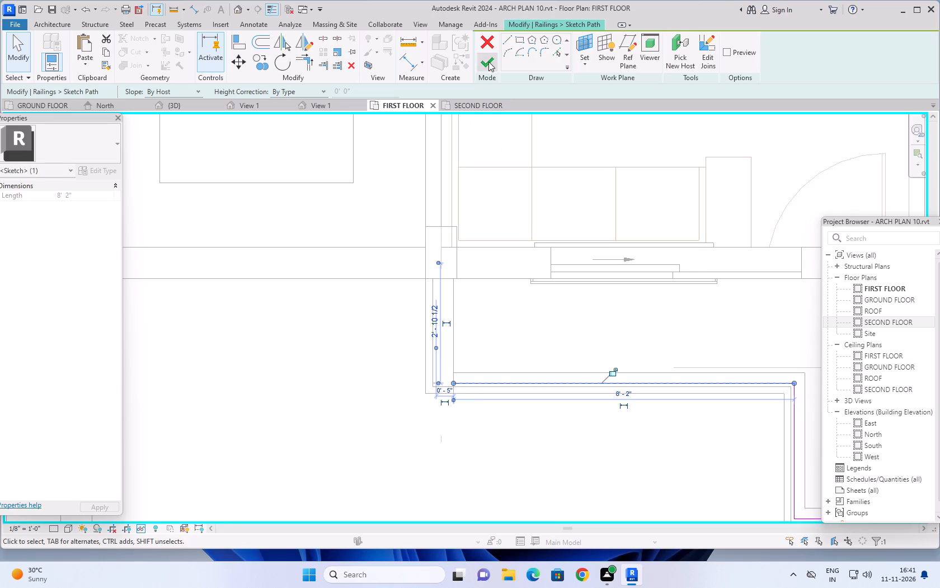
click(488, 62)
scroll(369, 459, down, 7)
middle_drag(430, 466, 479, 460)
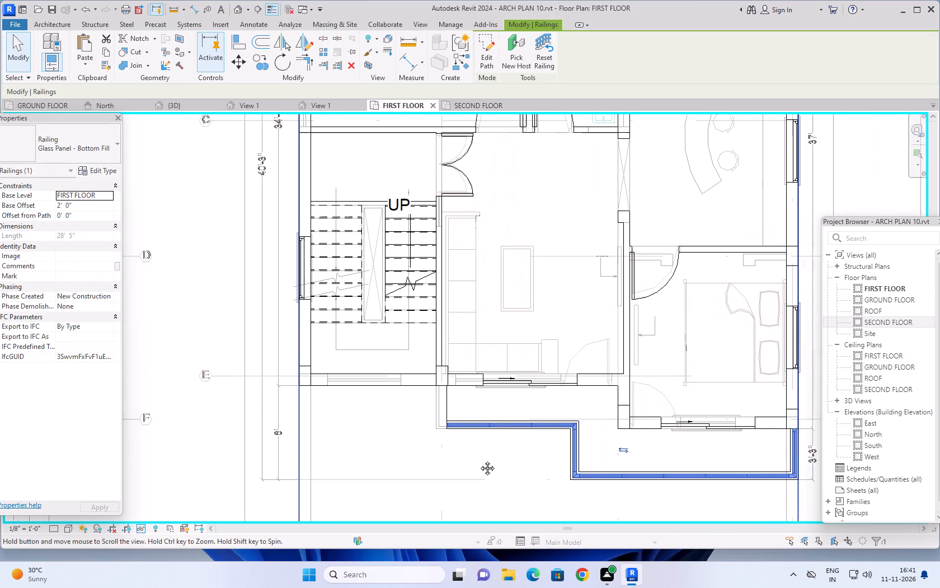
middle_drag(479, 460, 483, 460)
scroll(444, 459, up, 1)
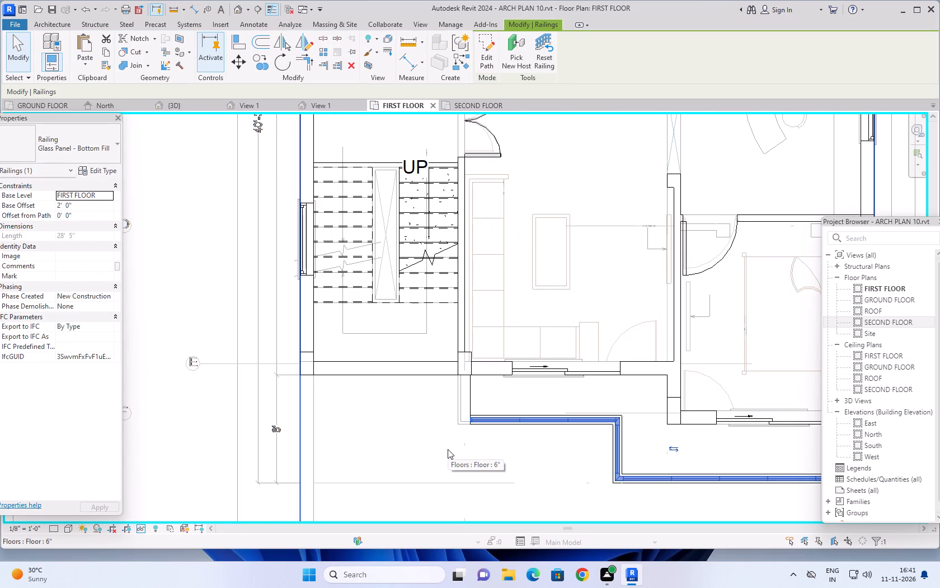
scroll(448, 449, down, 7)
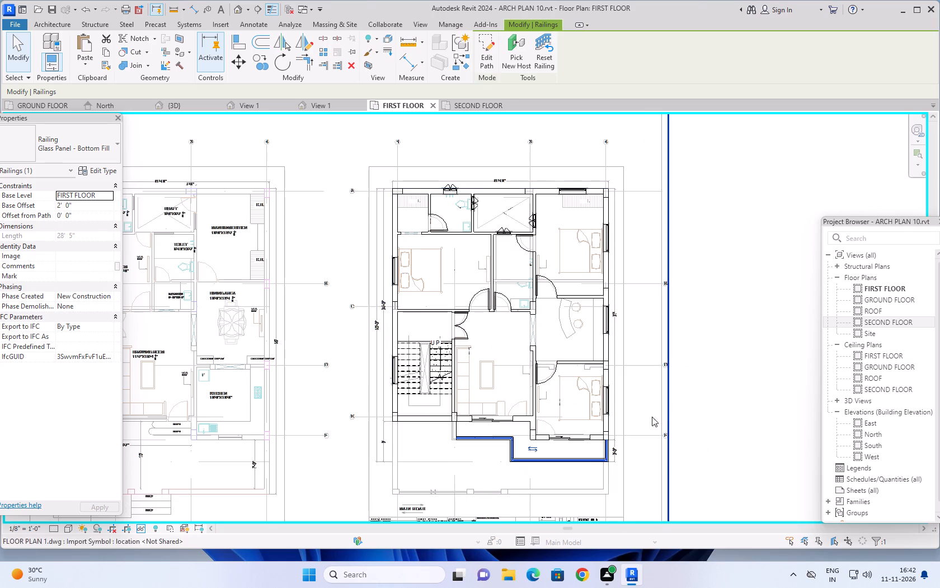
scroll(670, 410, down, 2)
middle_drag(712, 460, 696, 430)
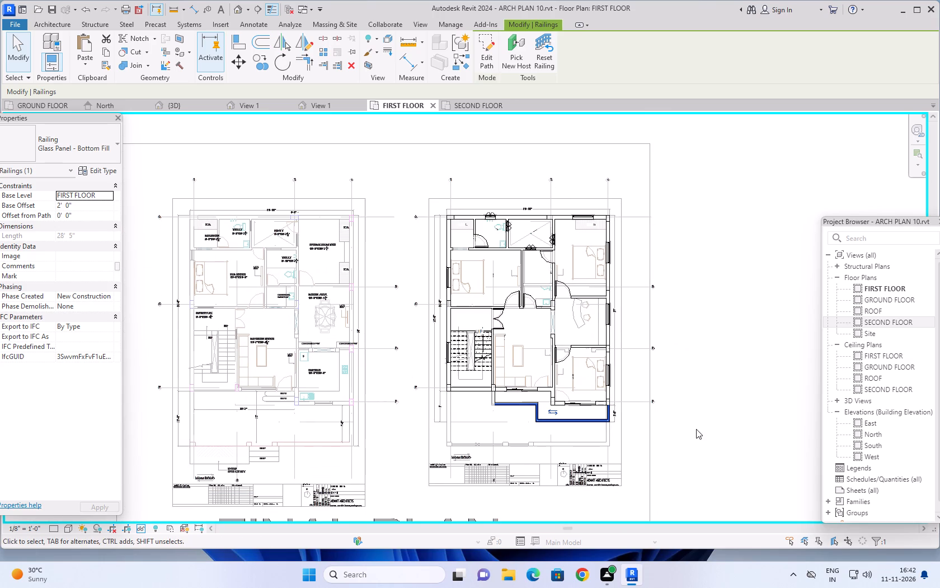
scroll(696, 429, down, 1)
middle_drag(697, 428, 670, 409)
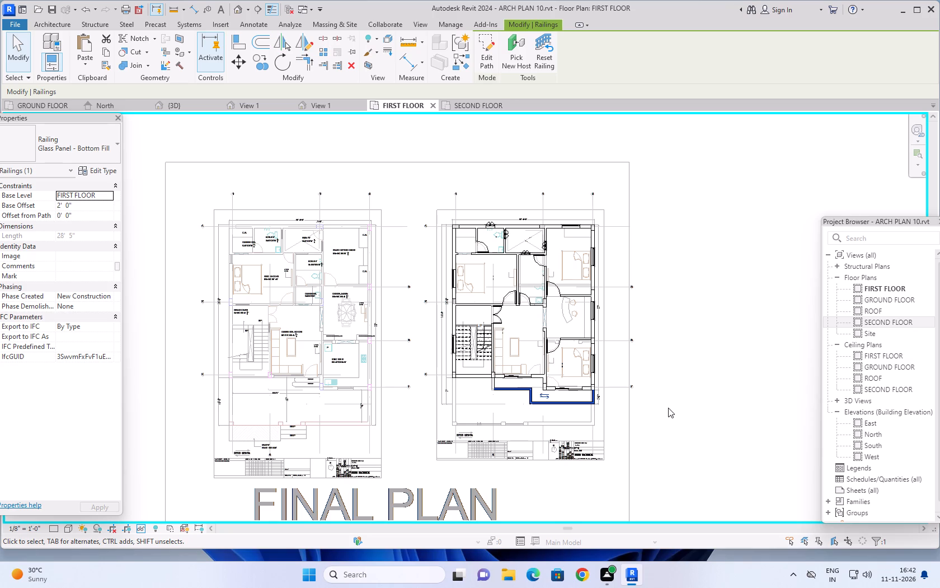
Examine the first floor plan around the front balcony and its reshaped railing, within the overall drawing sheet.
scroll(669, 407, down, 1)
middle_drag(681, 419, 656, 414)
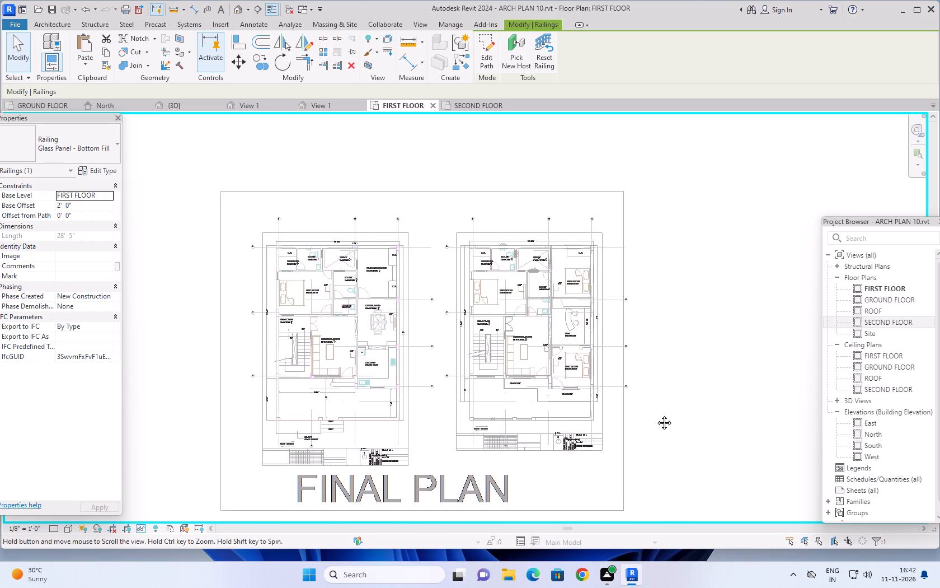
middle_drag(656, 414, 635, 411)
scroll(521, 382, up, 4)
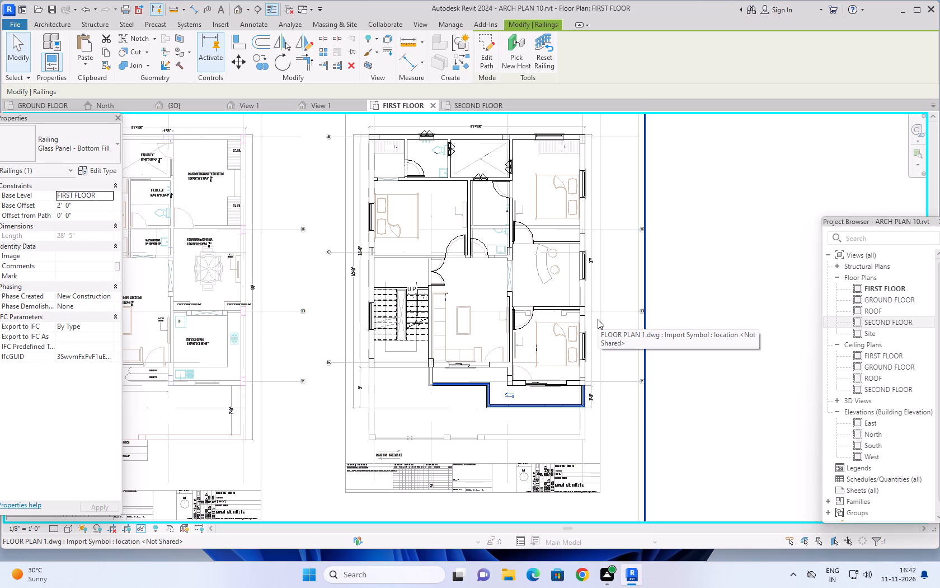
scroll(615, 343, down, 1)
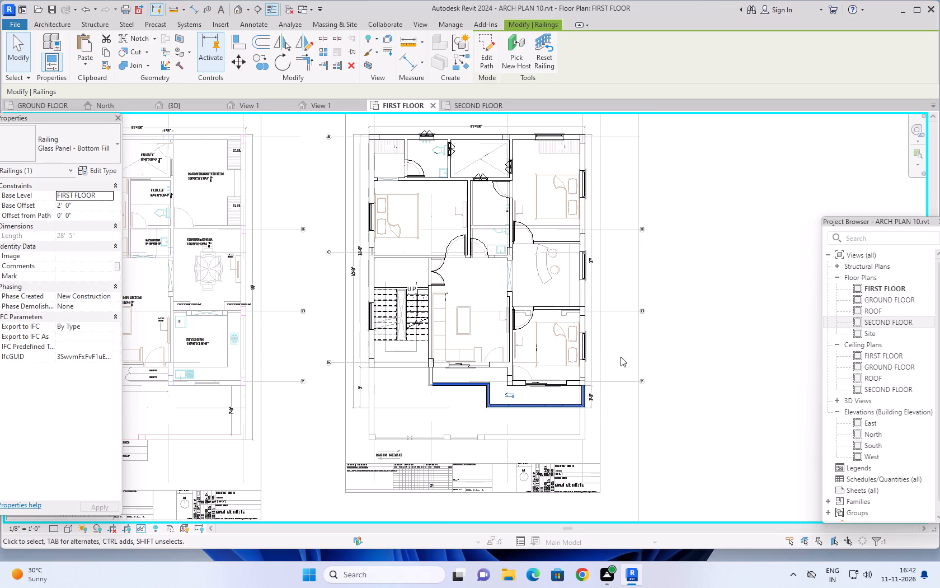
scroll(621, 357, down, 2)
middle_drag(702, 335, 678, 343)
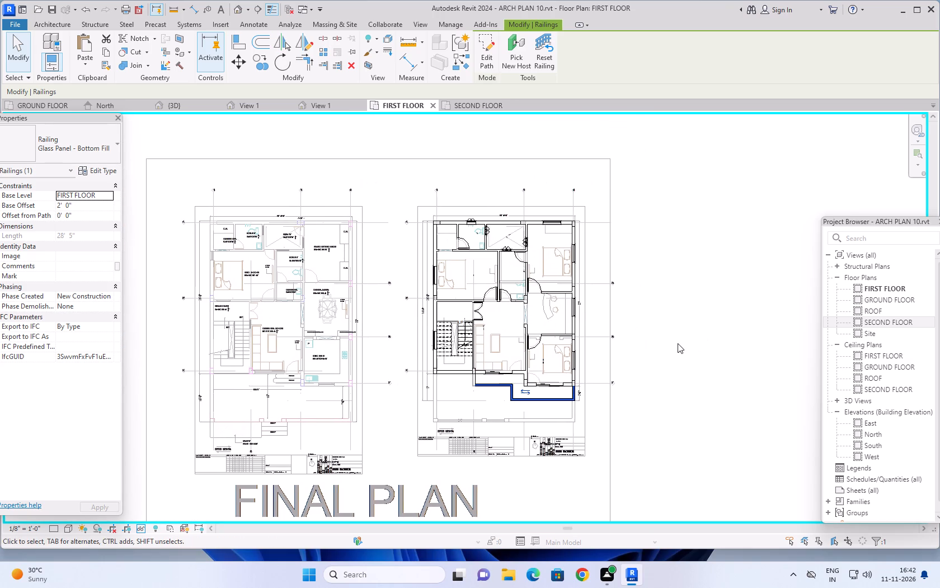
middle_drag(628, 362, 634, 336)
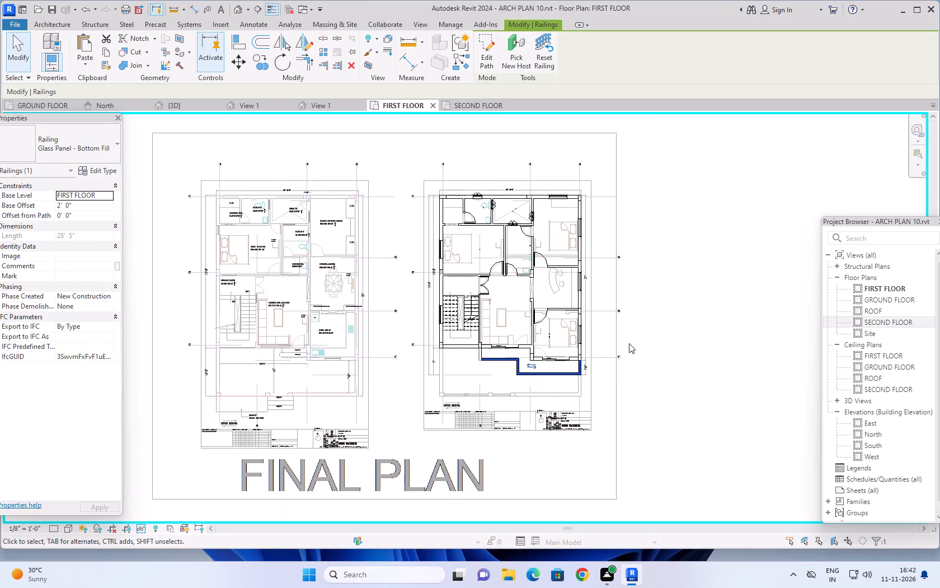
scroll(525, 390, up, 6)
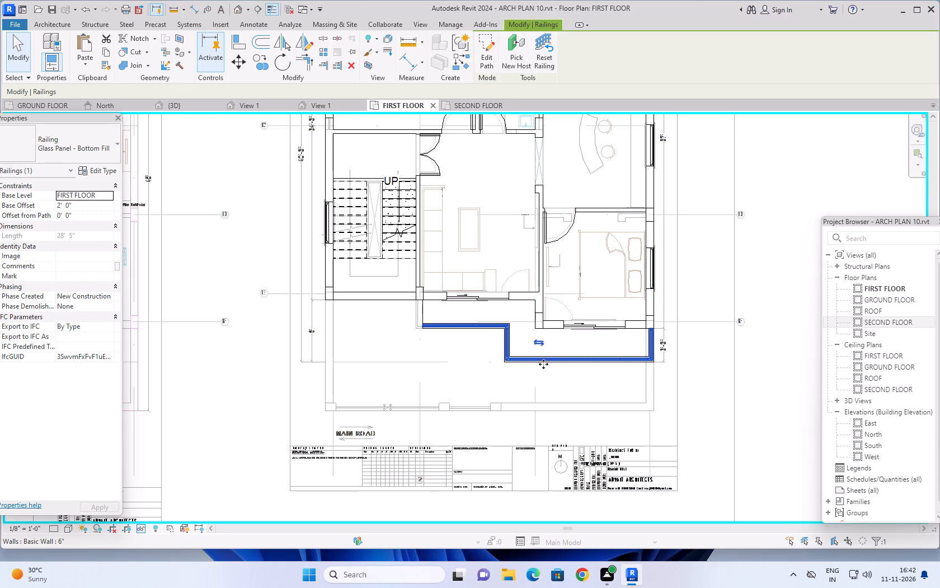
scroll(546, 371, down, 4)
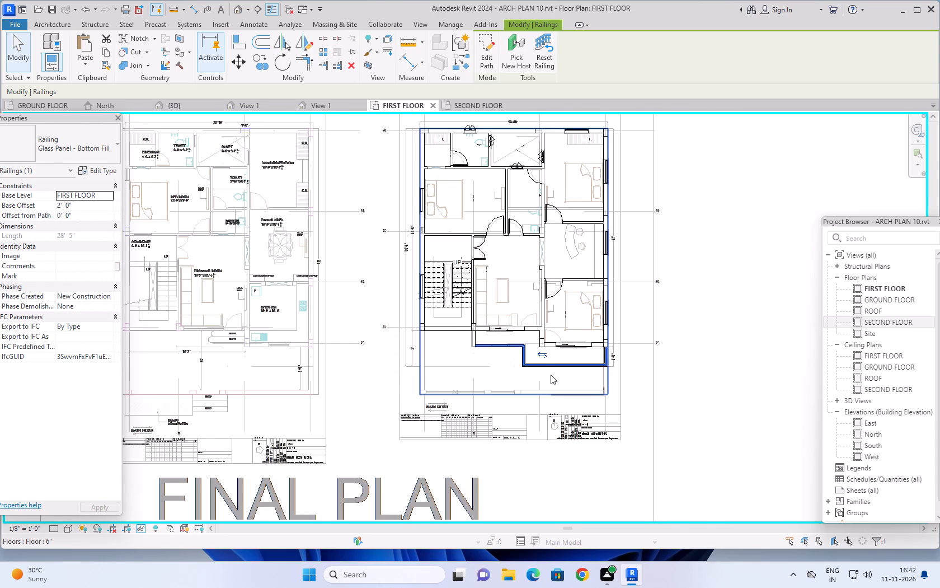
scroll(552, 375, down, 3)
middle_drag(675, 322, 681, 346)
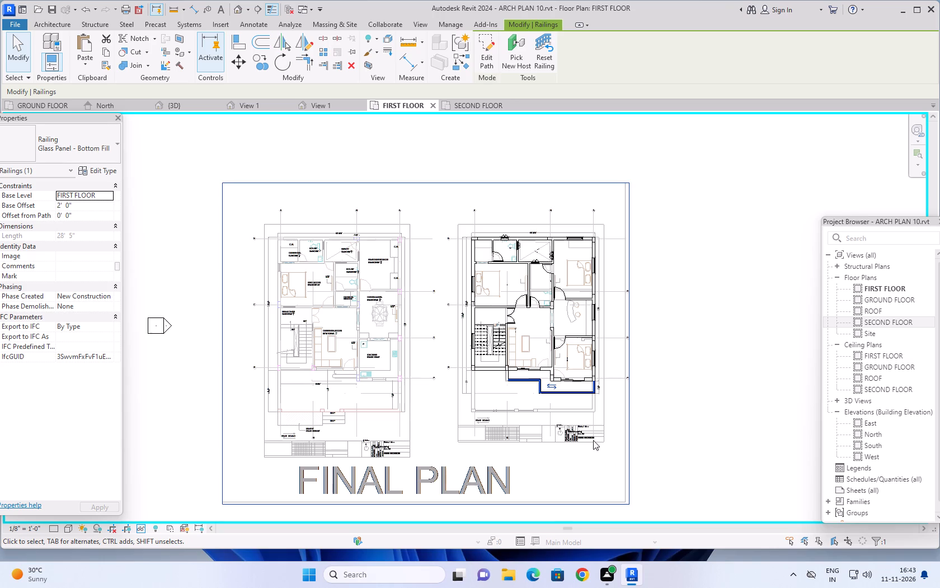
scroll(556, 417, up, 4)
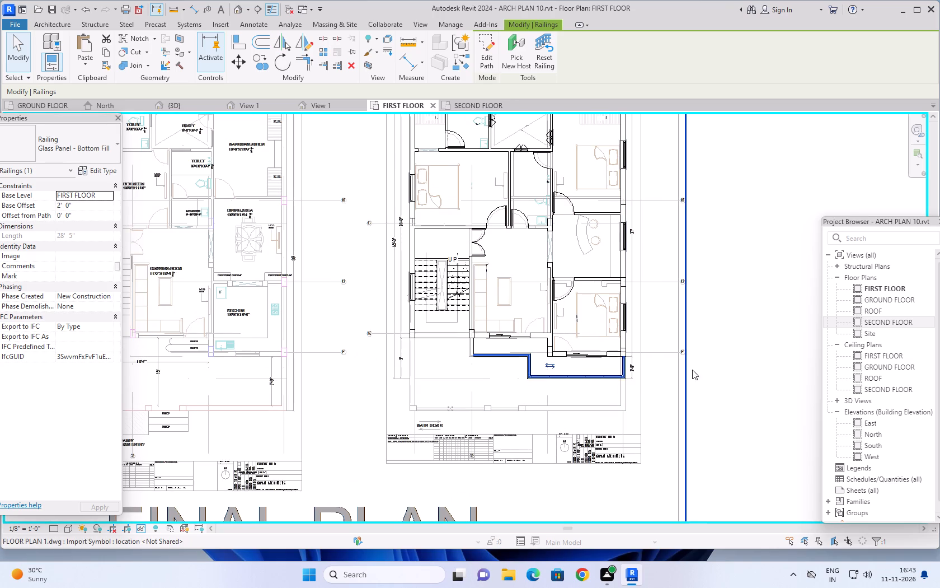
scroll(707, 357, down, 3)
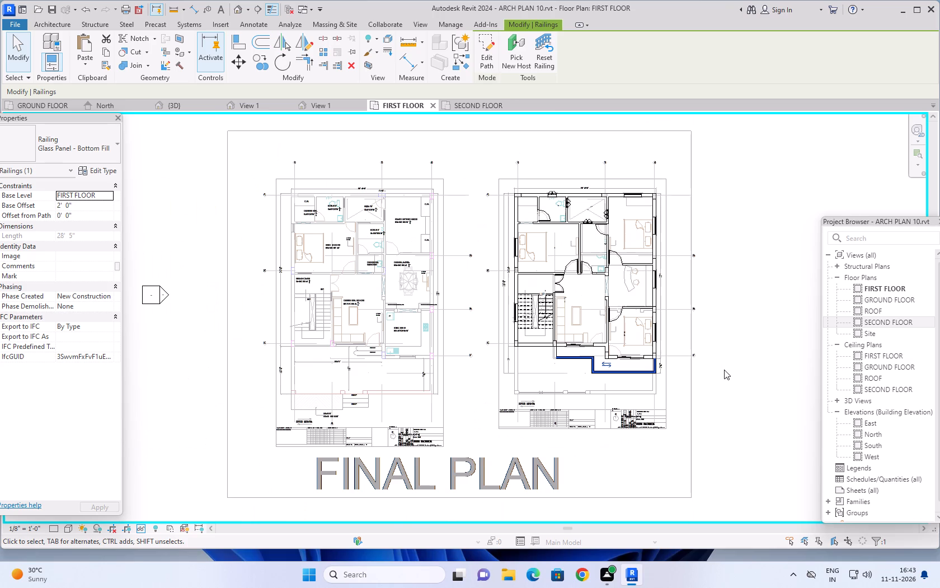
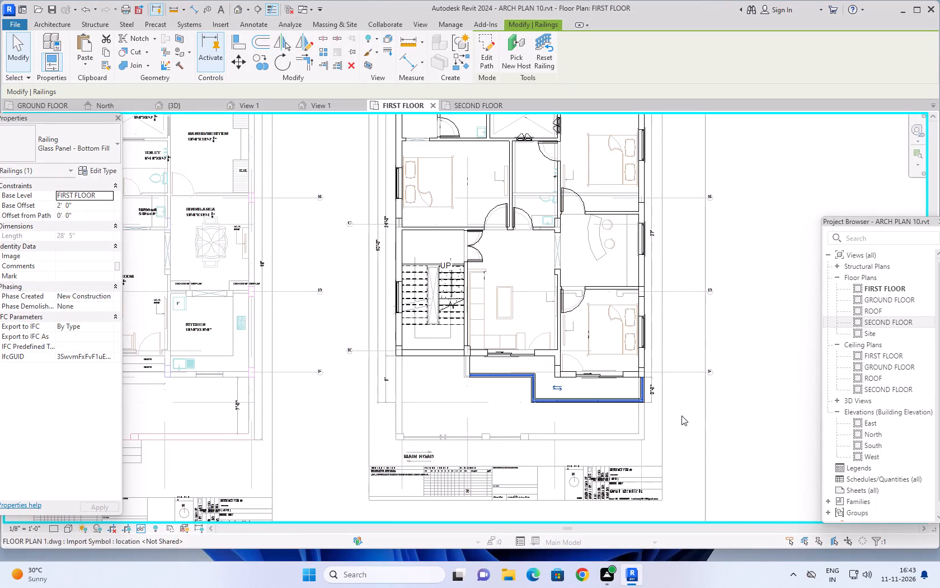
Examine the balcony railing's layout on the FIRST FLOOR plan.
scroll(619, 417, up, 7)
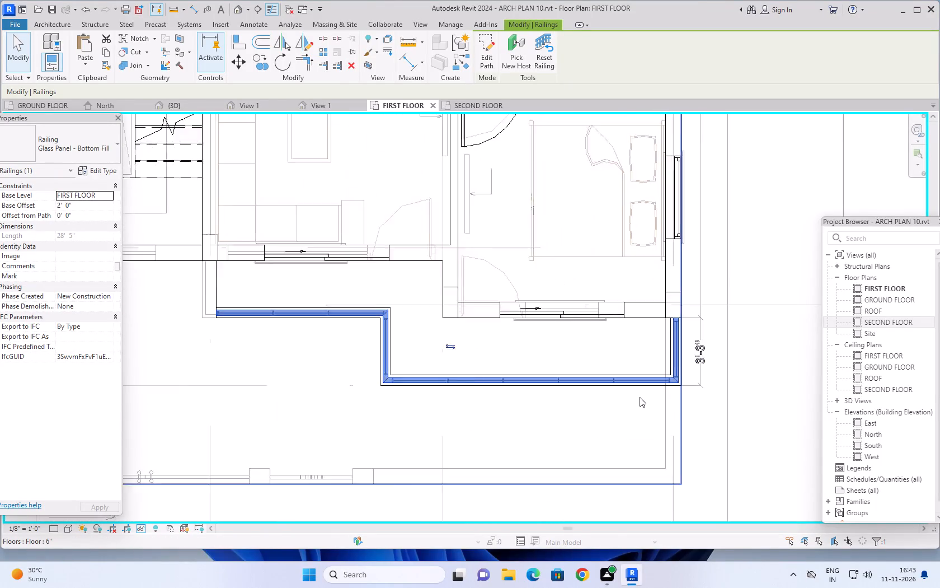
scroll(640, 397, up, 2)
scroll(640, 397, down, 10)
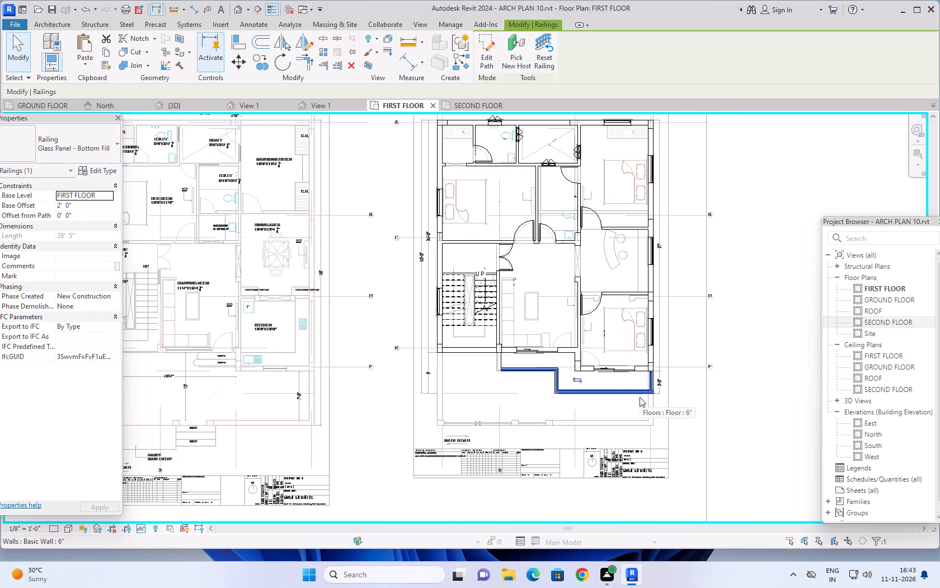
Examine the building's front facade in the 3D view, including the tower wall, balcony railing, upper walls and gate.
click(187, 106)
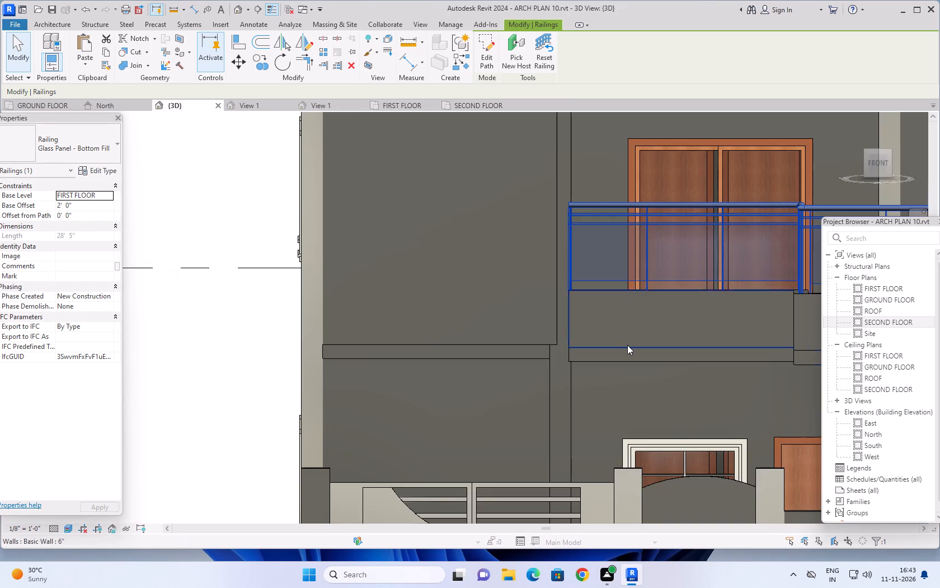
scroll(626, 347, down, 9)
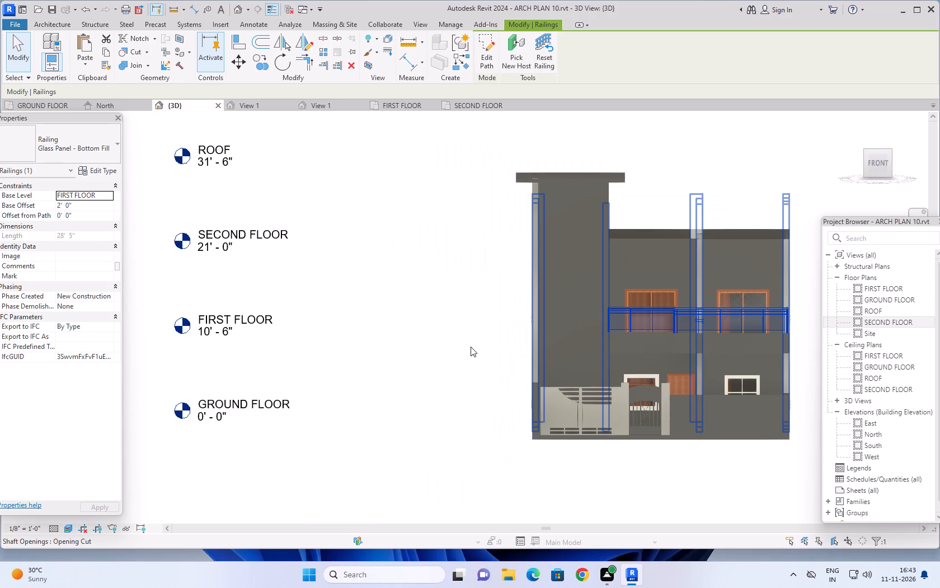
middle_drag(466, 343, 426, 347)
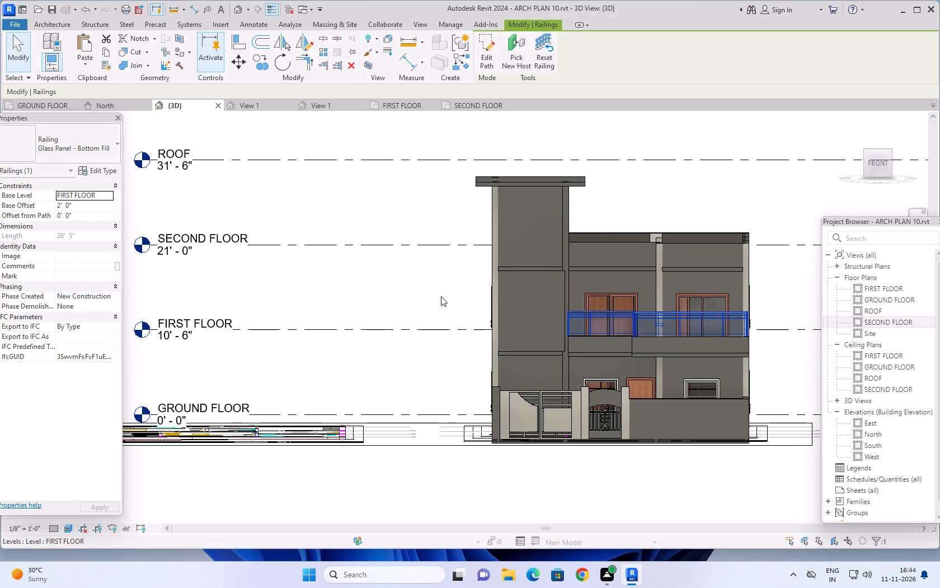
middle_drag(434, 292, 371, 278)
scroll(505, 262, up, 2)
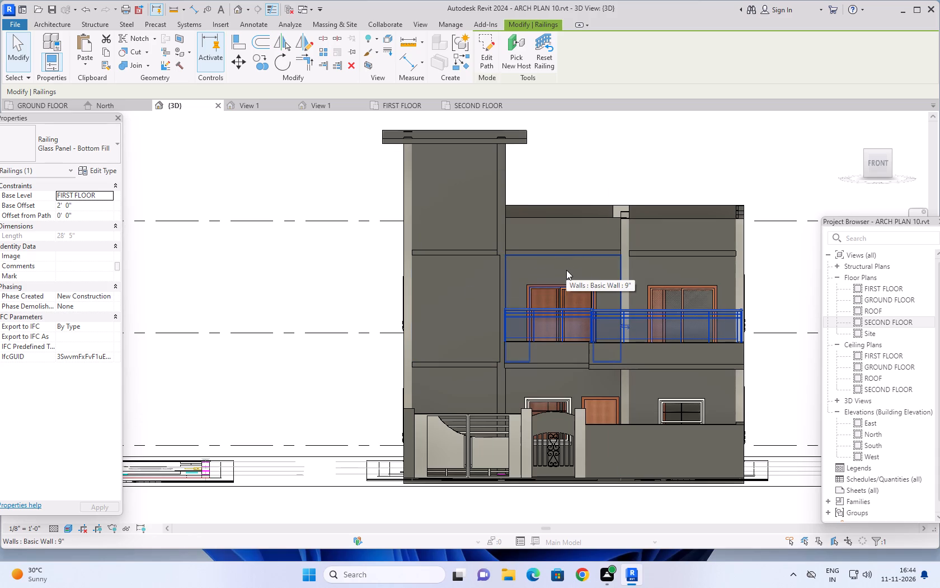
scroll(566, 270, down, 2)
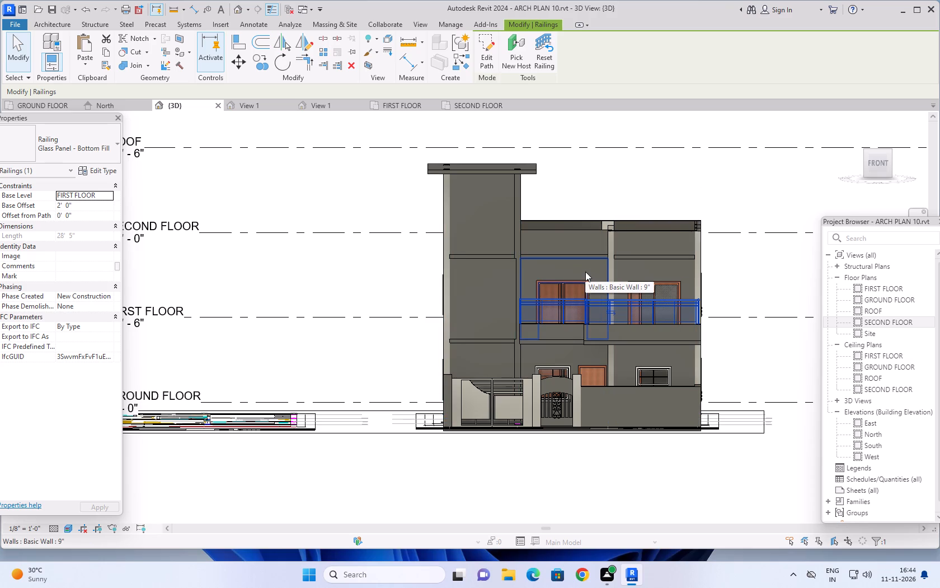
scroll(585, 272, down, 1)
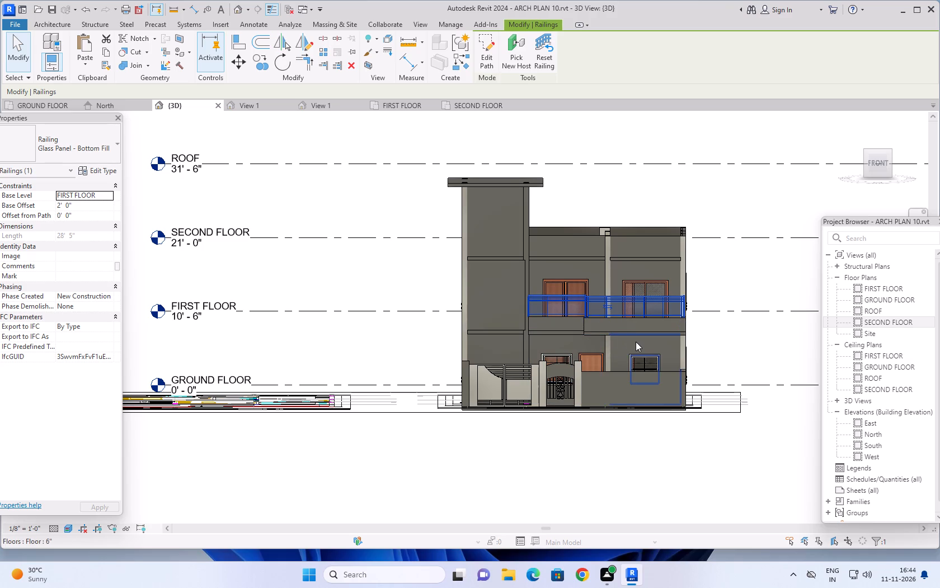
scroll(636, 342, up, 3)
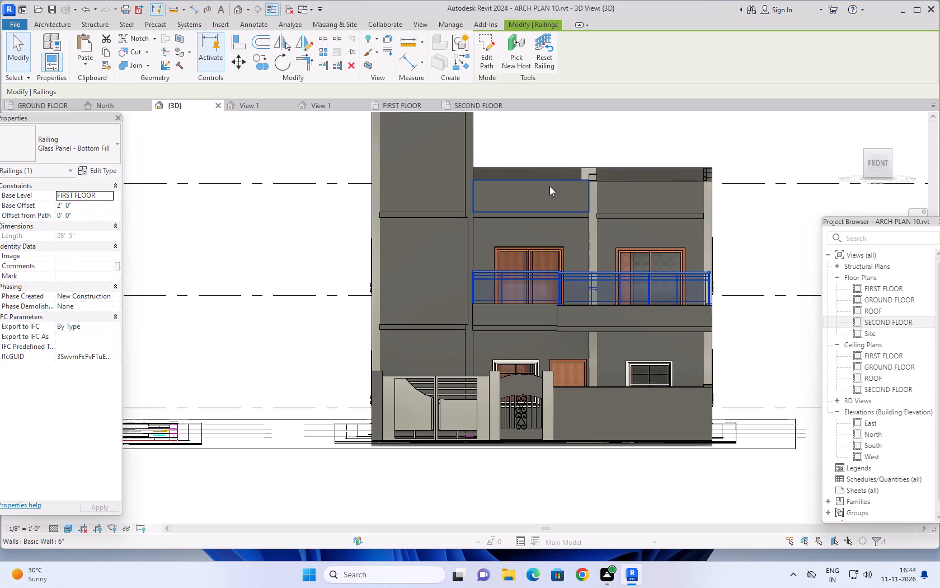
scroll(431, 179, down, 3)
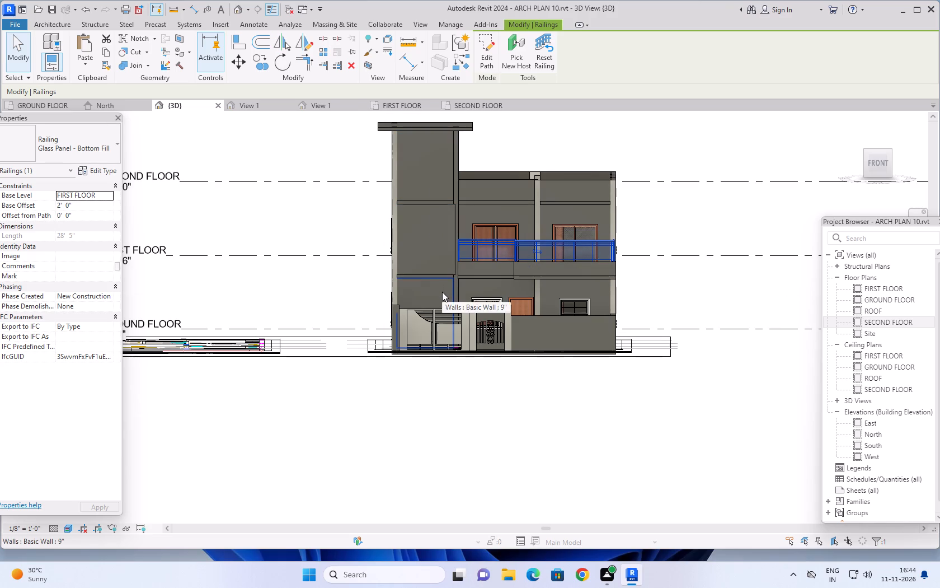
scroll(442, 292, down, 2)
scroll(481, 208, up, 3)
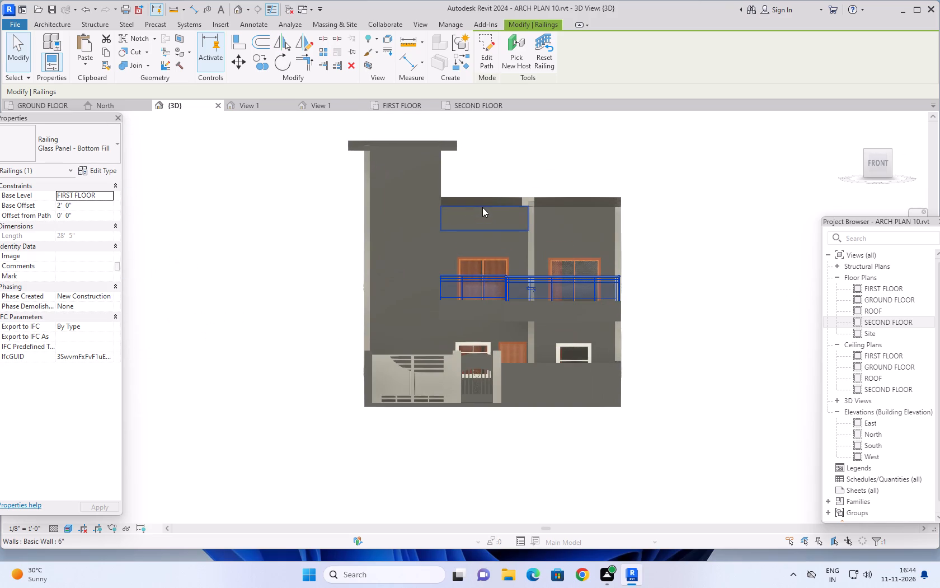
scroll(525, 197, up, 6)
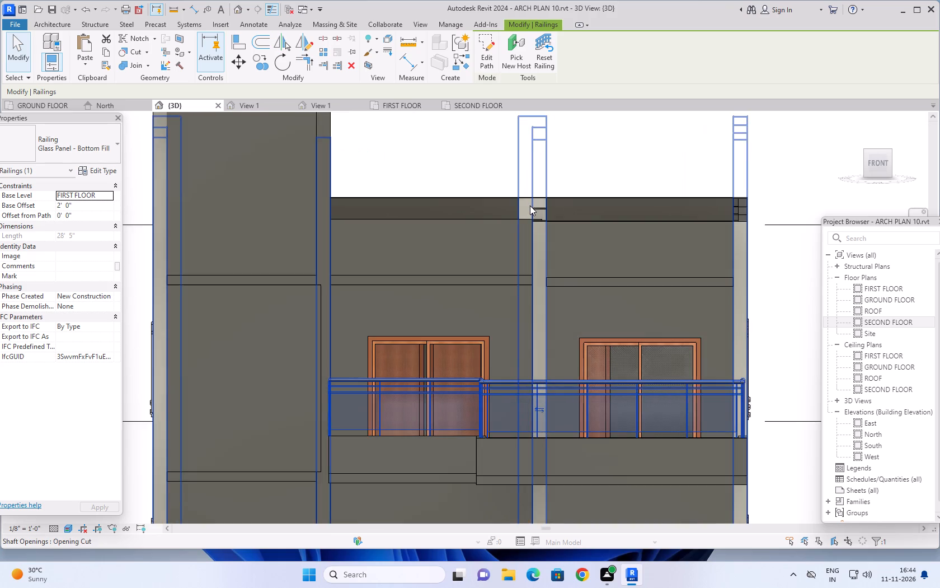
scroll(530, 206, down, 5)
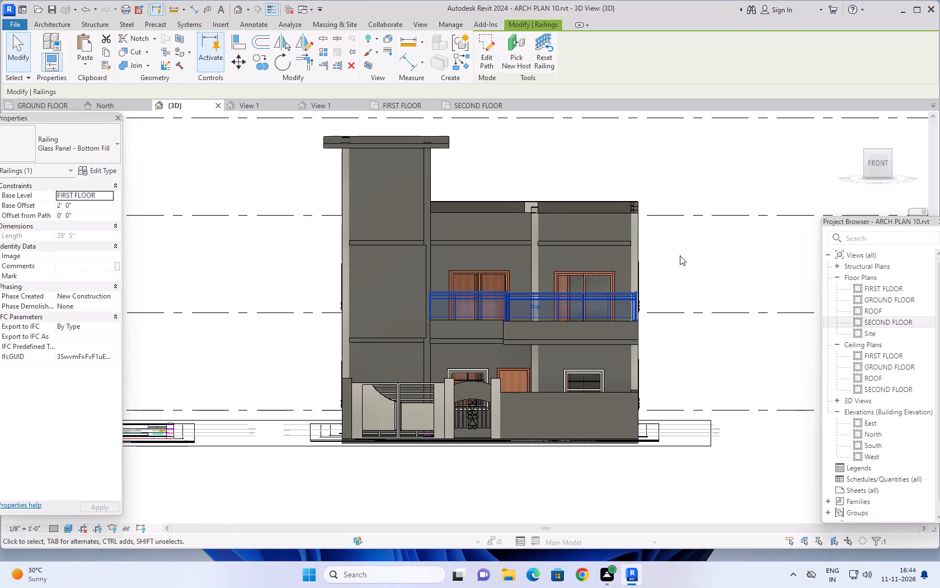
middle_drag(700, 256, 756, 264)
middle_click(756, 264)
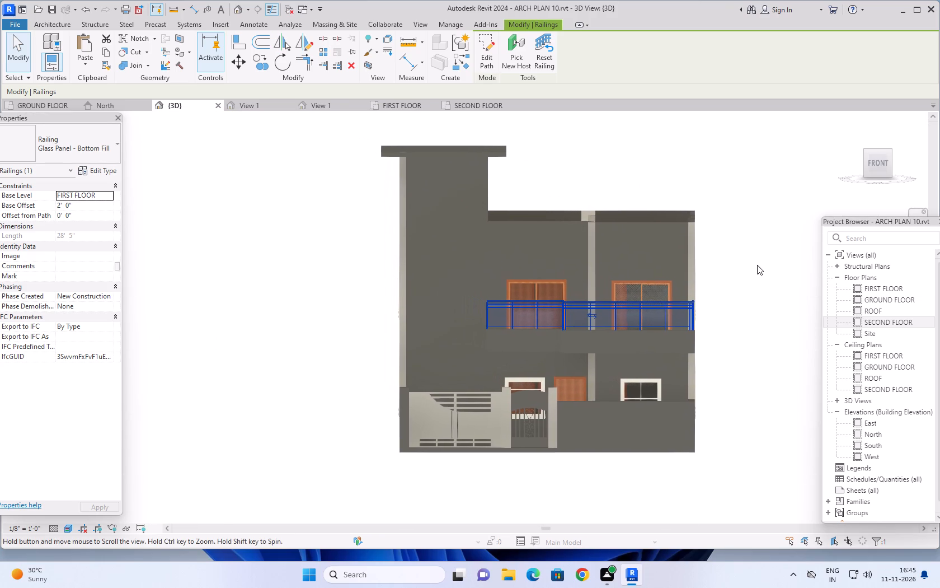
middle_click(757, 265)
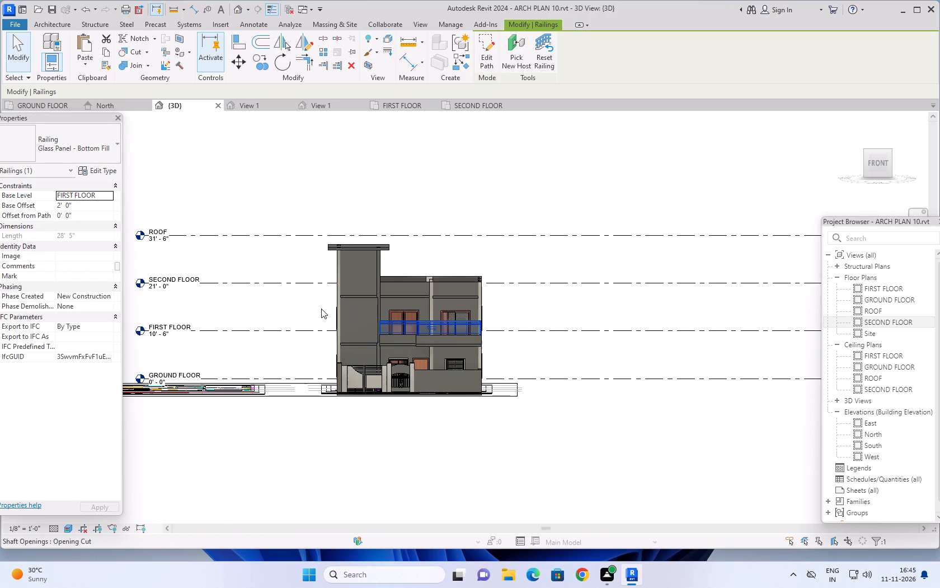
scroll(318, 307, up, 5)
middle_drag(319, 306, 407, 268)
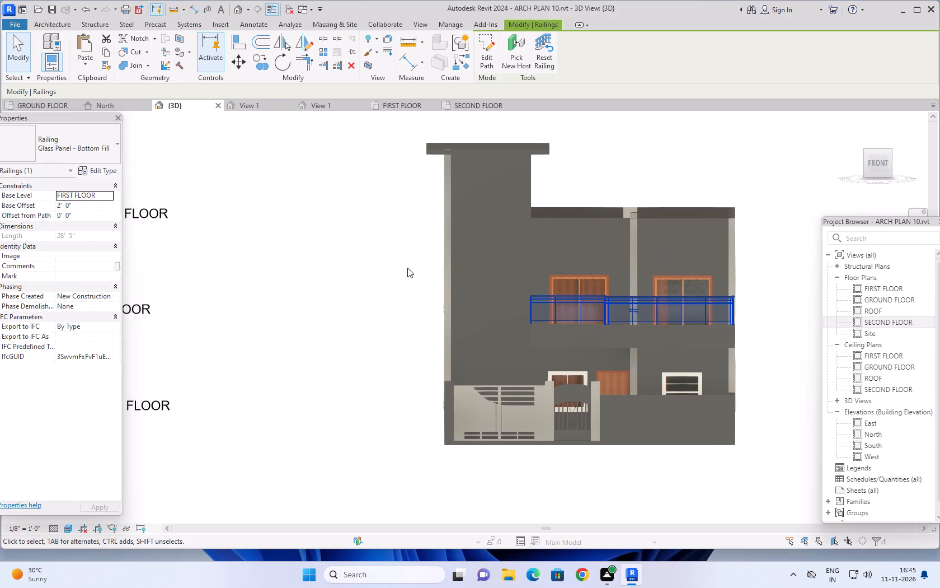
scroll(407, 268, up, 2)
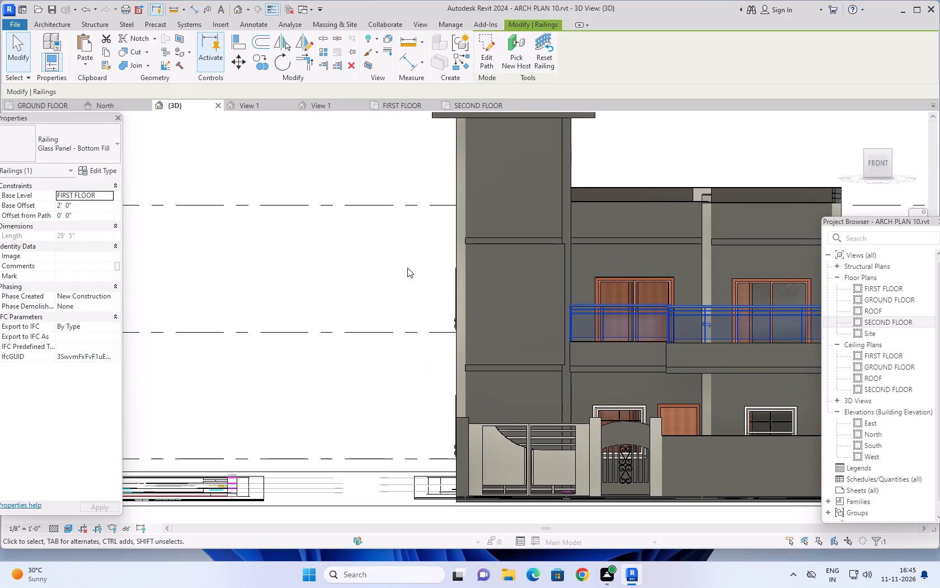
scroll(407, 268, down, 1)
middle_drag(402, 268, 368, 265)
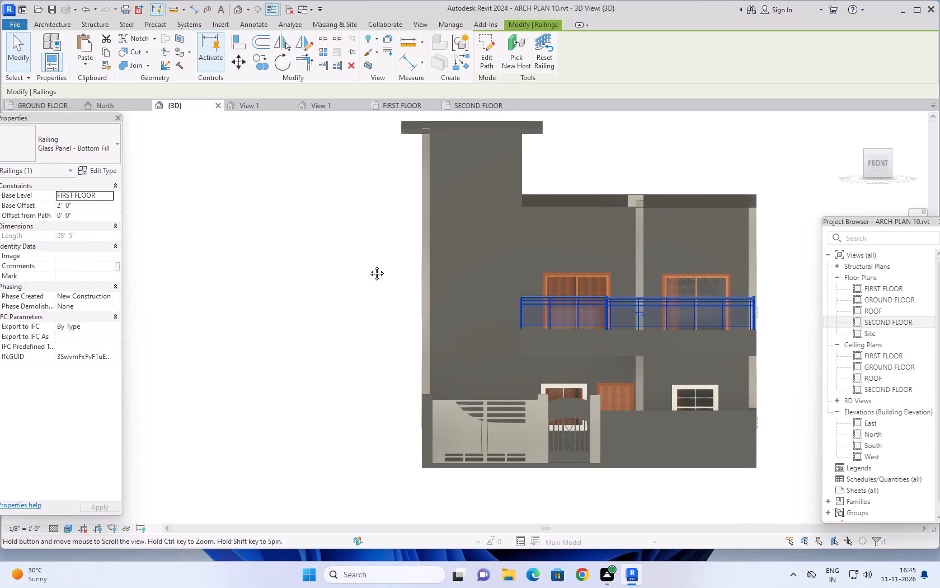
middle_drag(368, 265, 364, 265)
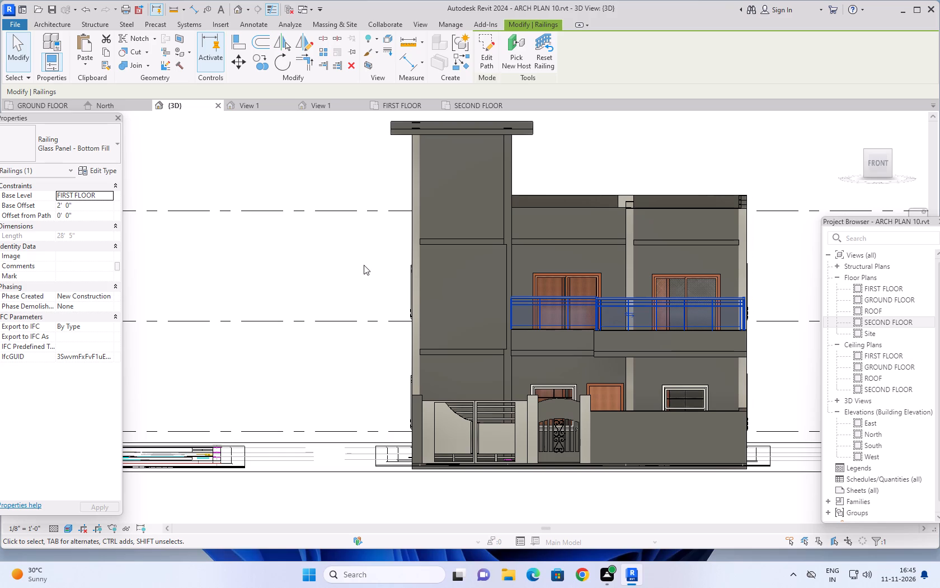
scroll(355, 296, up, 1)
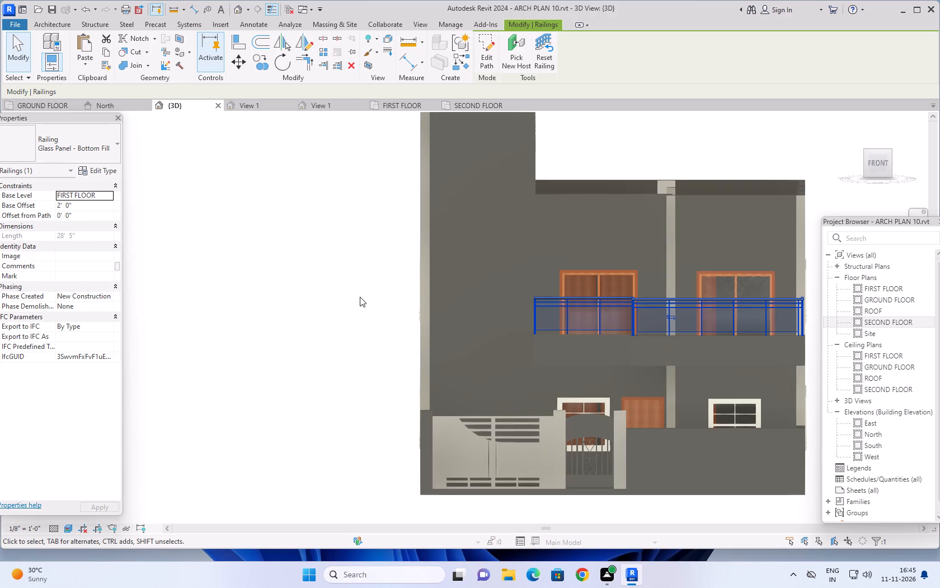
scroll(375, 281, down, 3)
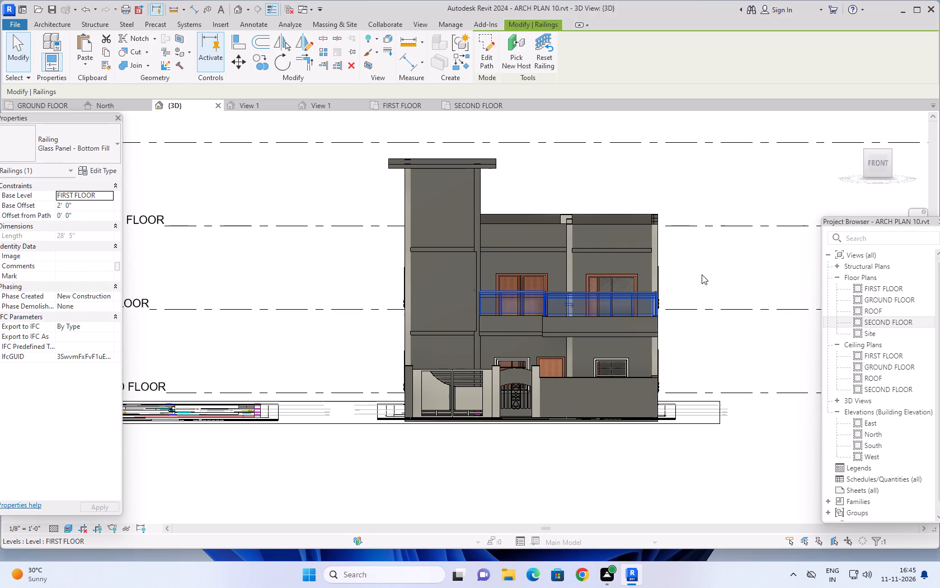
scroll(348, 276, up, 5)
scroll(368, 287, down, 3)
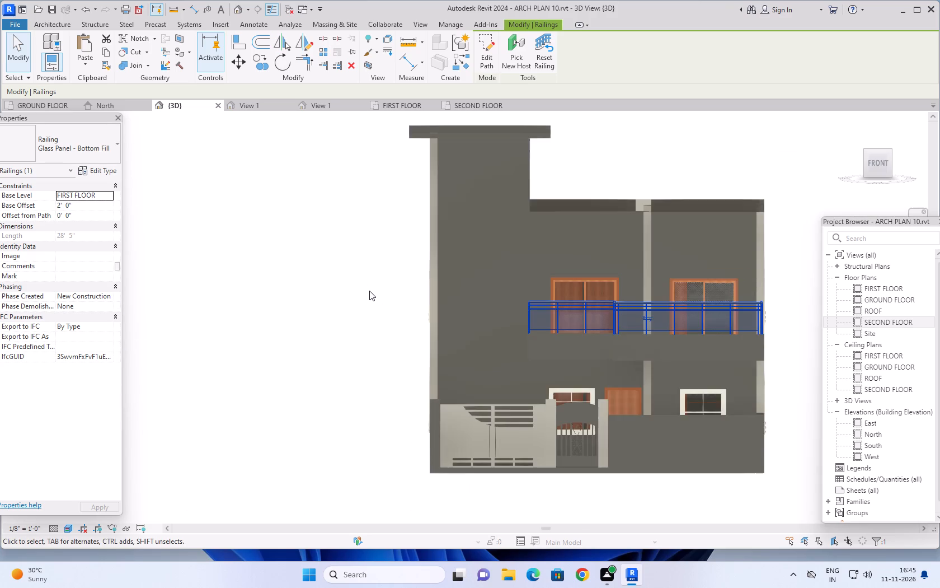
scroll(371, 292, down, 3)
scroll(414, 300, up, 5)
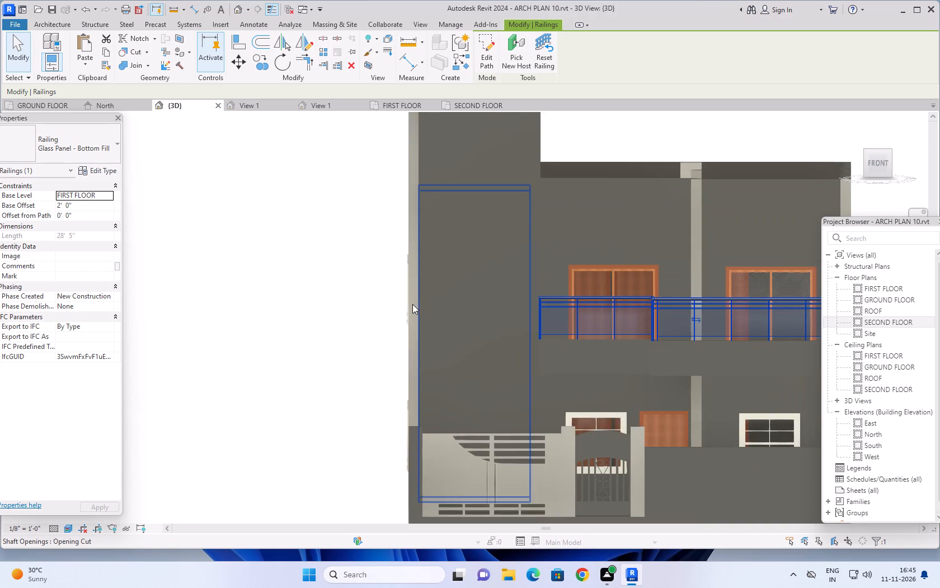
scroll(410, 304, up, 5)
scroll(420, 371, down, 9)
middle_drag(379, 391, 369, 387)
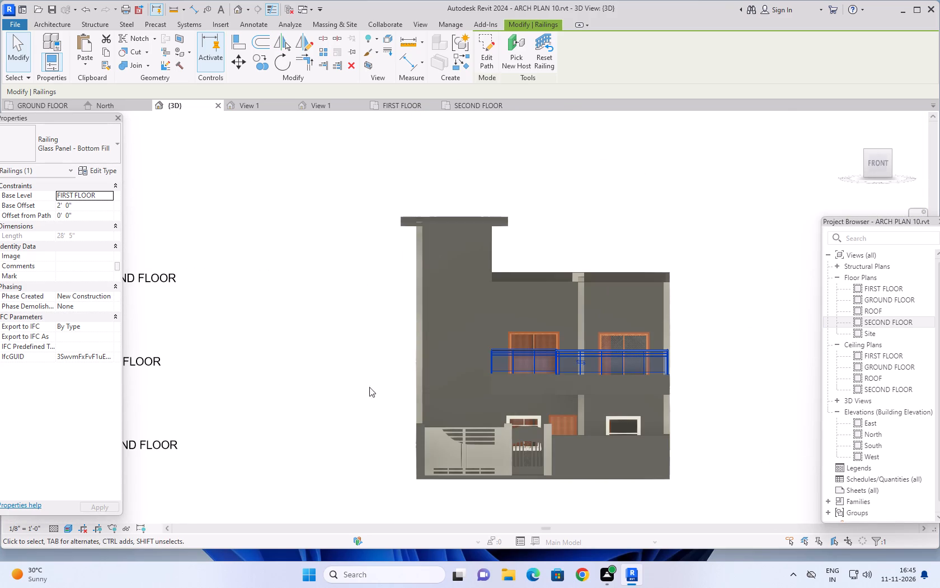
middle_drag(369, 387, 341, 383)
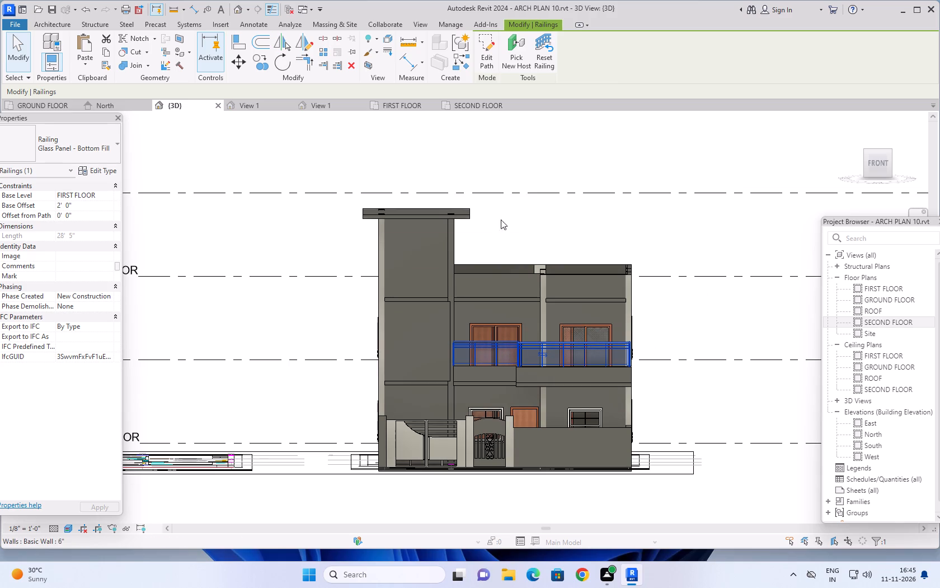
shift+middle_click(448, 151)
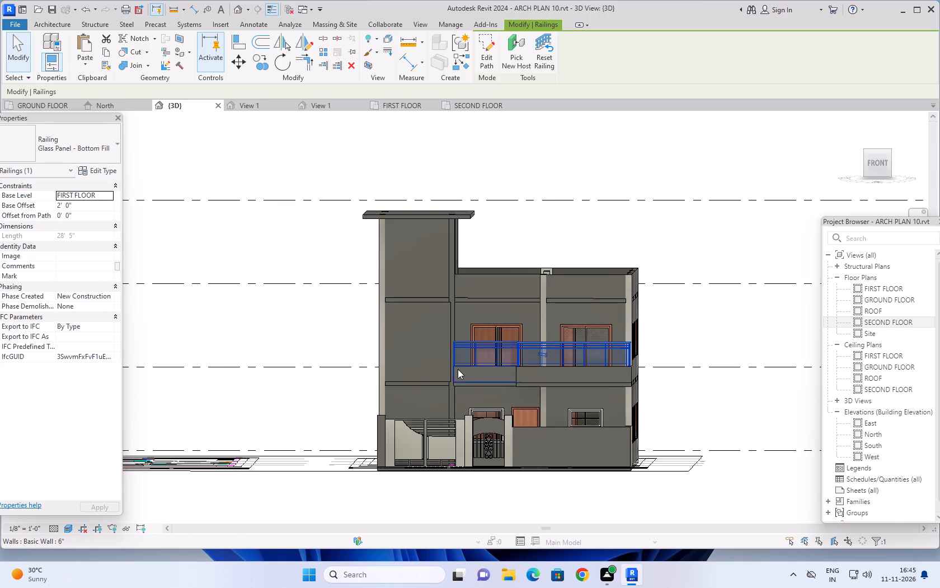
scroll(458, 369, up, 2)
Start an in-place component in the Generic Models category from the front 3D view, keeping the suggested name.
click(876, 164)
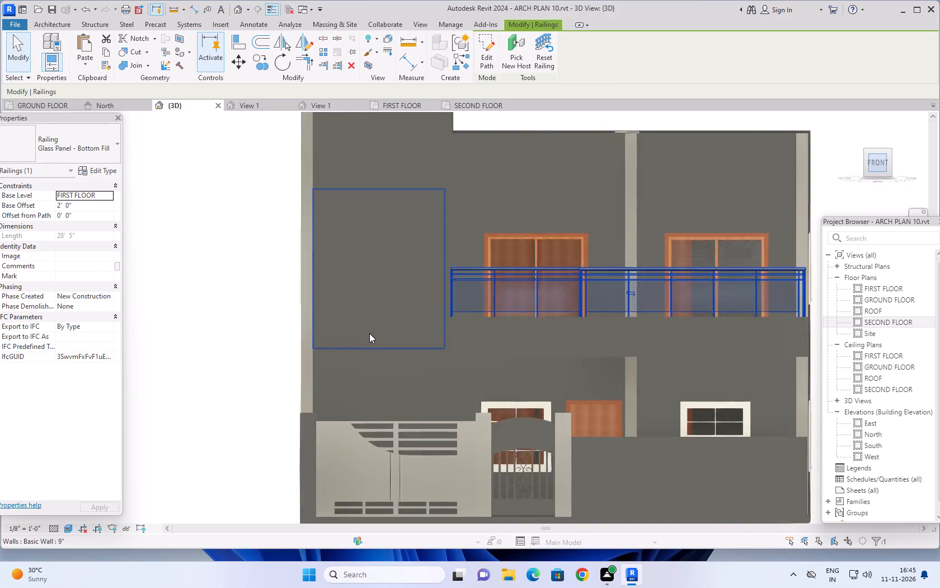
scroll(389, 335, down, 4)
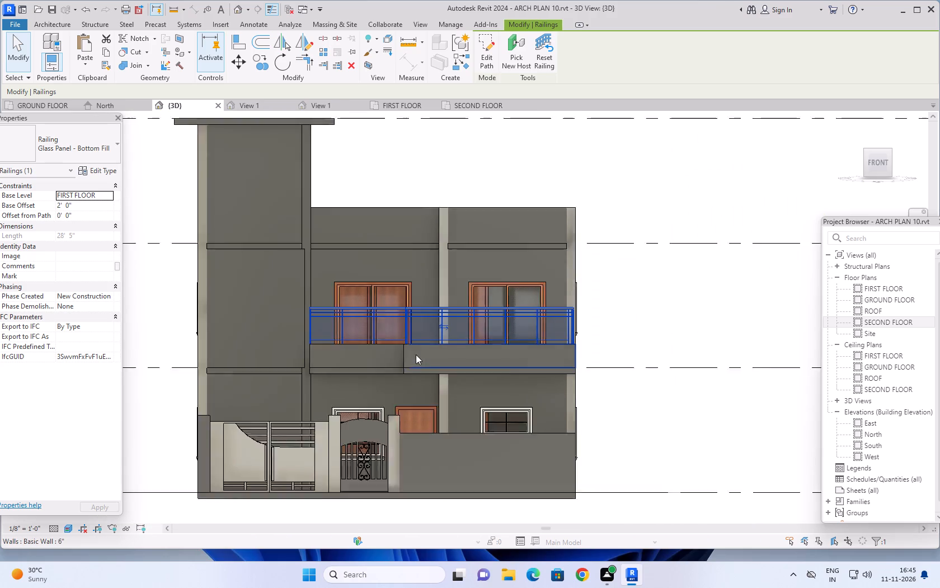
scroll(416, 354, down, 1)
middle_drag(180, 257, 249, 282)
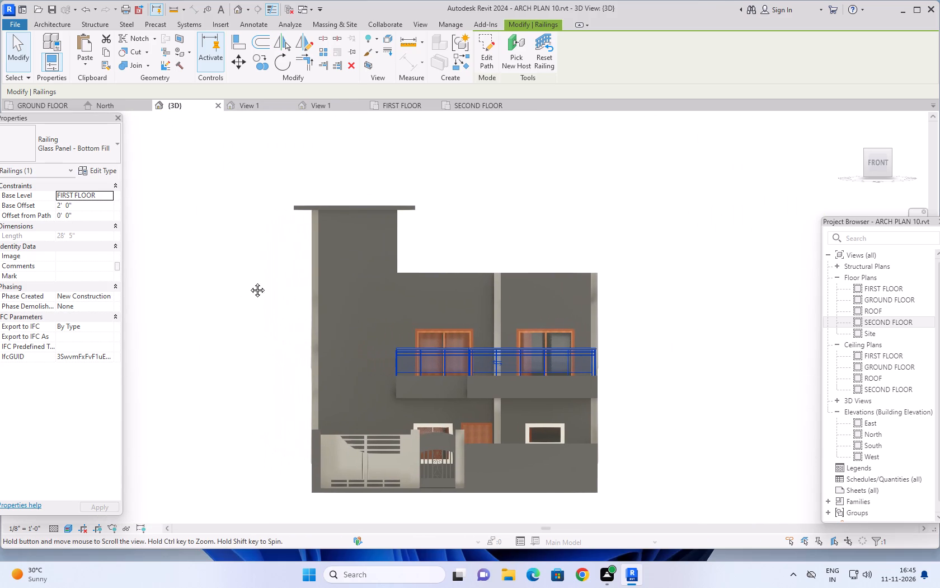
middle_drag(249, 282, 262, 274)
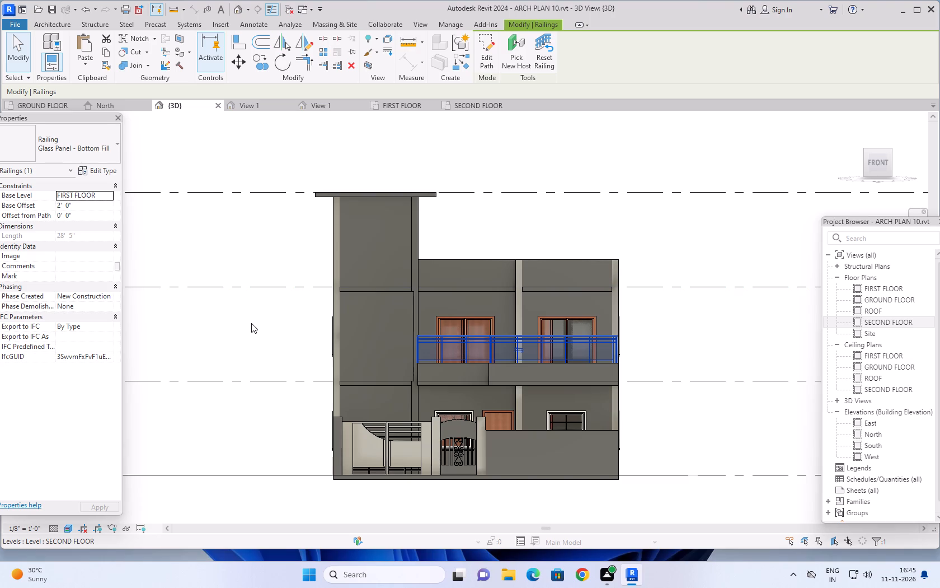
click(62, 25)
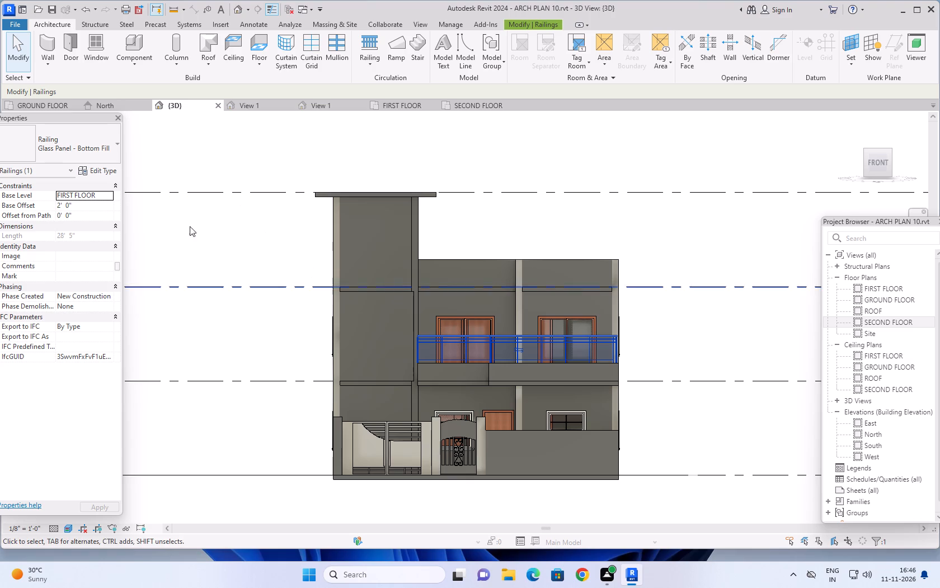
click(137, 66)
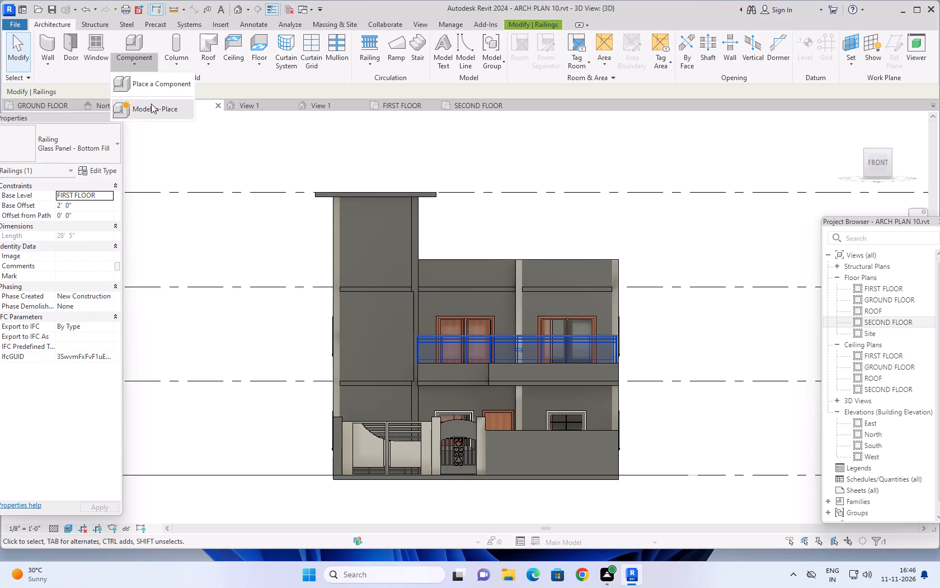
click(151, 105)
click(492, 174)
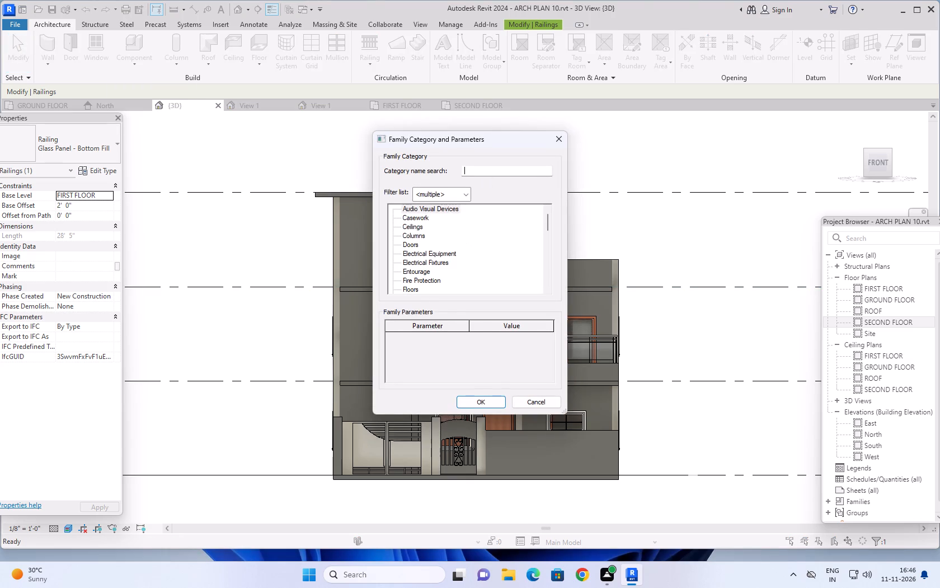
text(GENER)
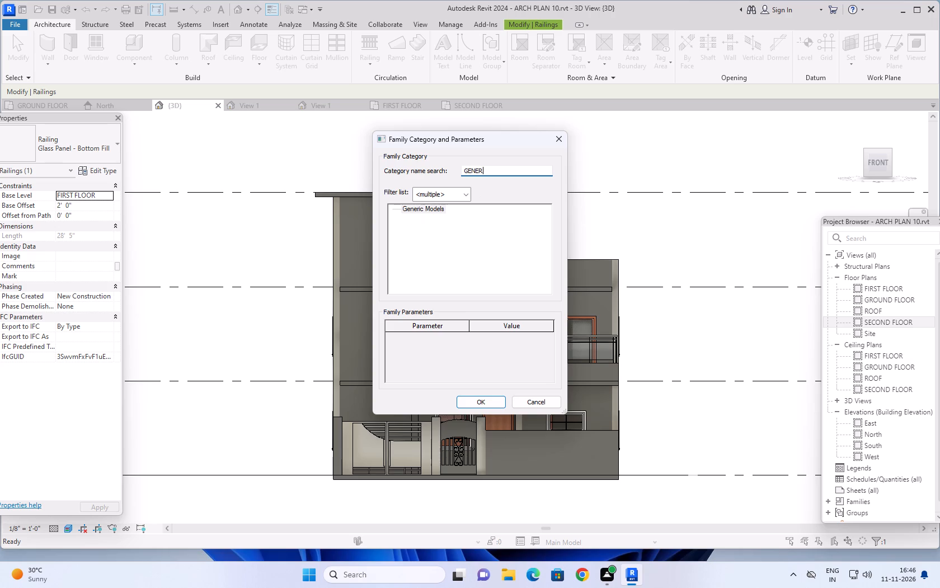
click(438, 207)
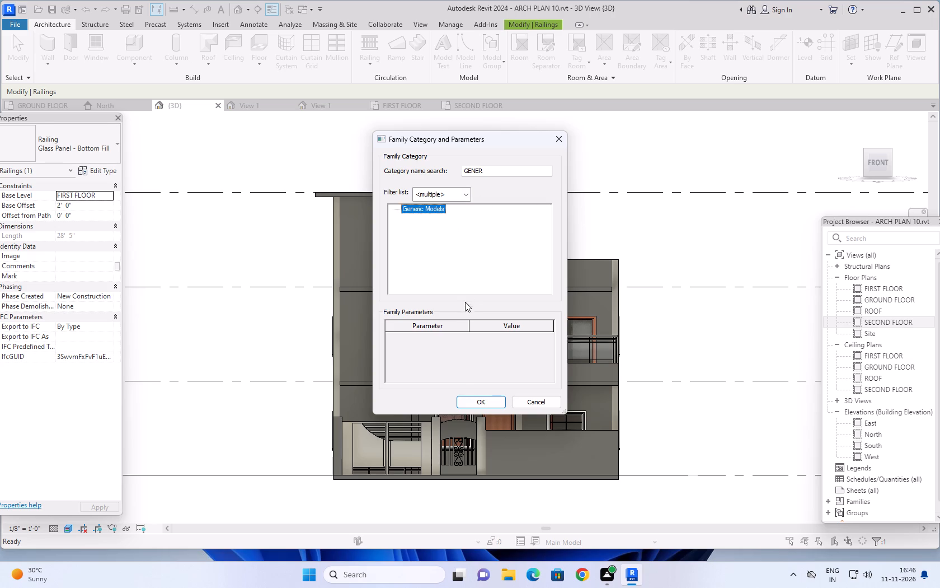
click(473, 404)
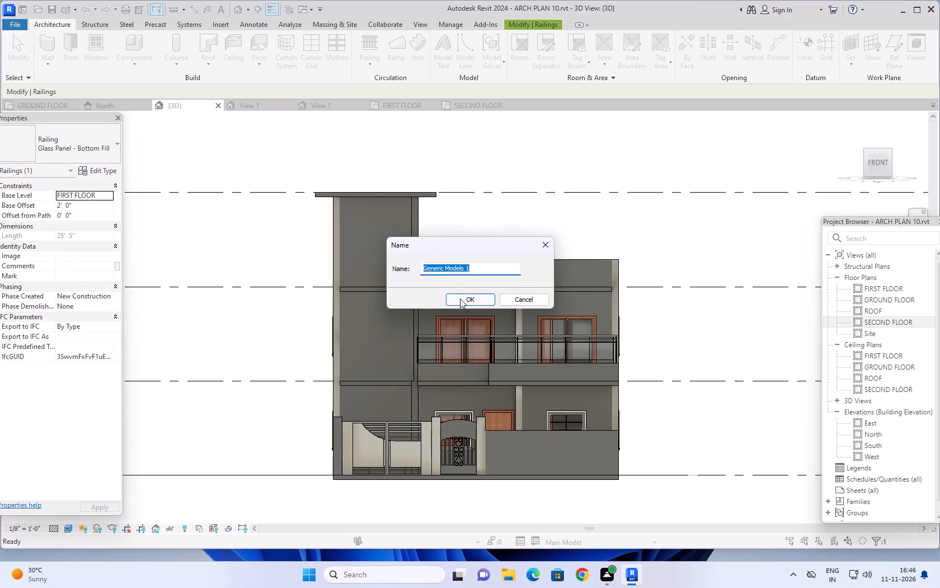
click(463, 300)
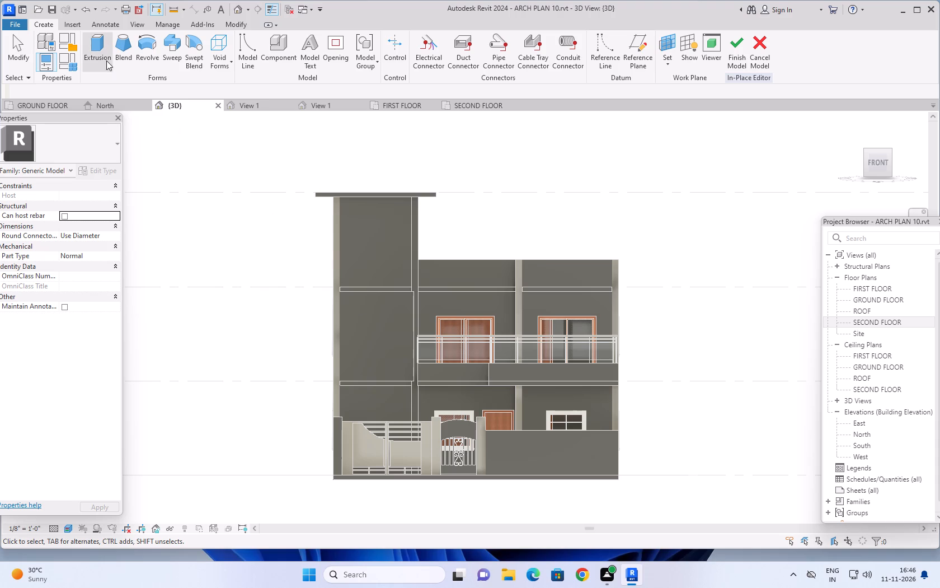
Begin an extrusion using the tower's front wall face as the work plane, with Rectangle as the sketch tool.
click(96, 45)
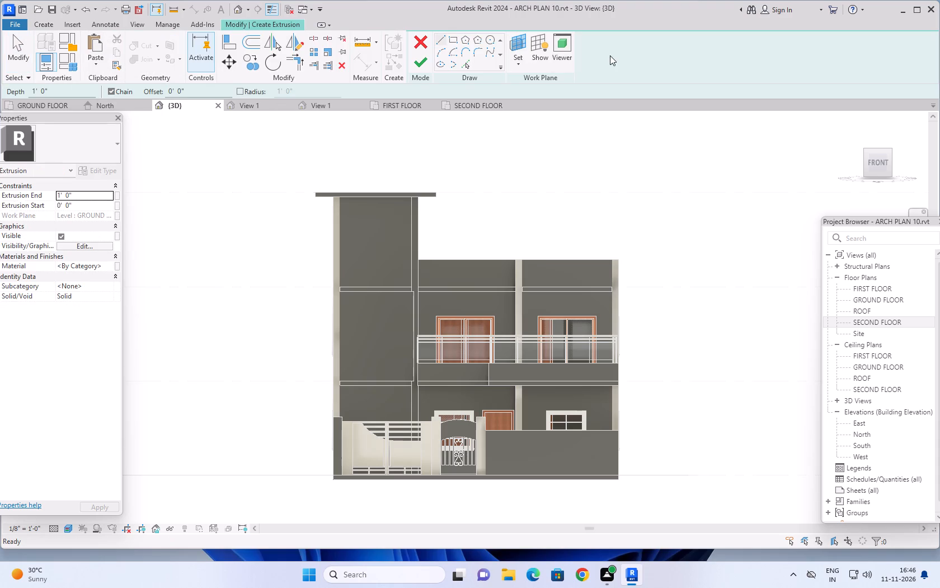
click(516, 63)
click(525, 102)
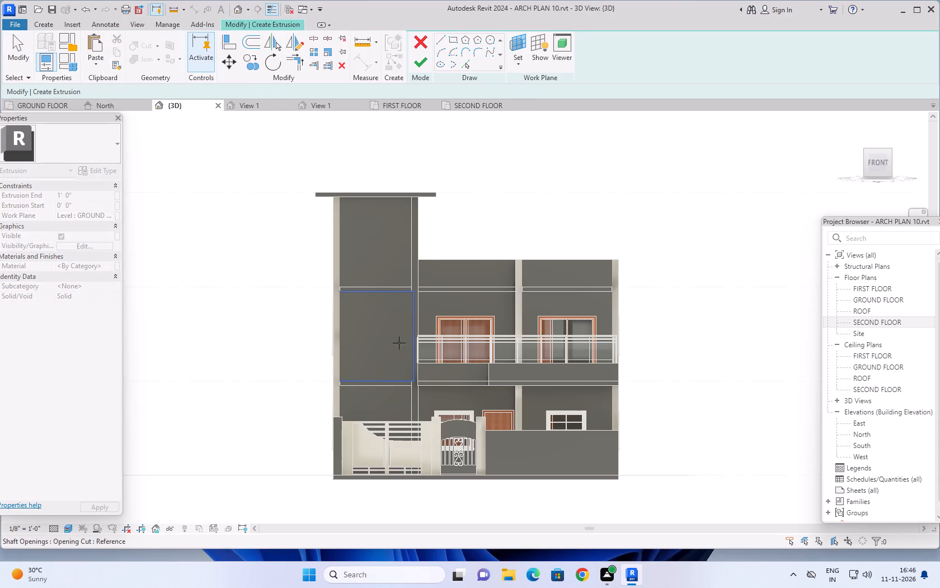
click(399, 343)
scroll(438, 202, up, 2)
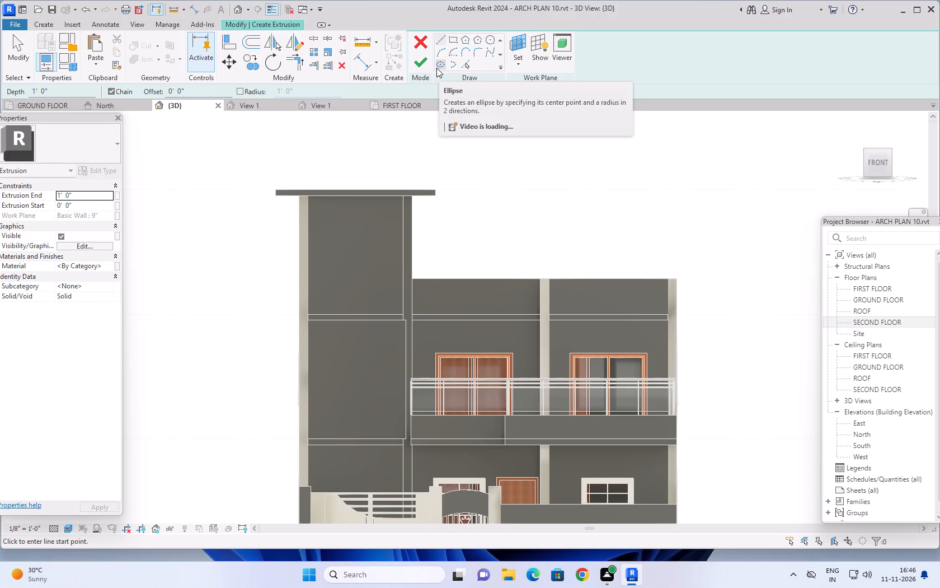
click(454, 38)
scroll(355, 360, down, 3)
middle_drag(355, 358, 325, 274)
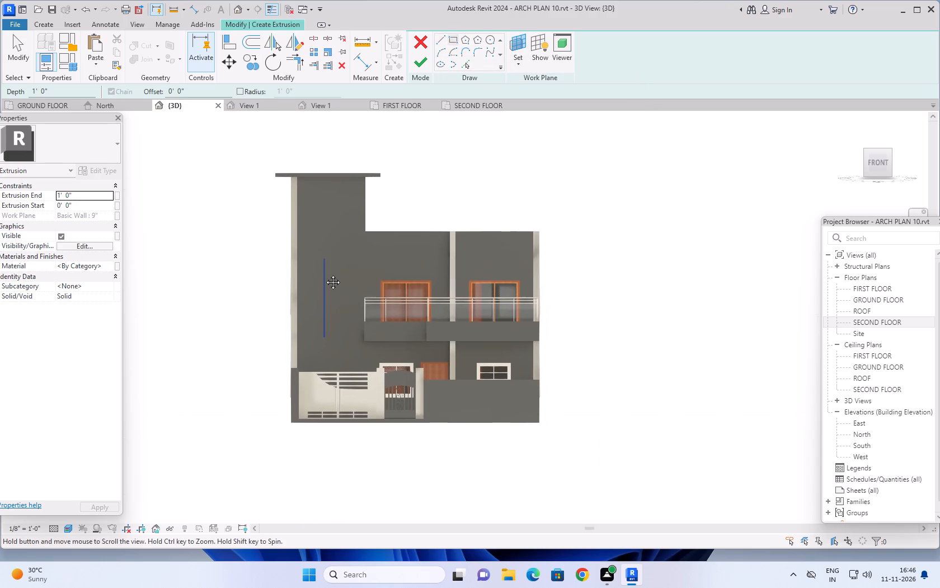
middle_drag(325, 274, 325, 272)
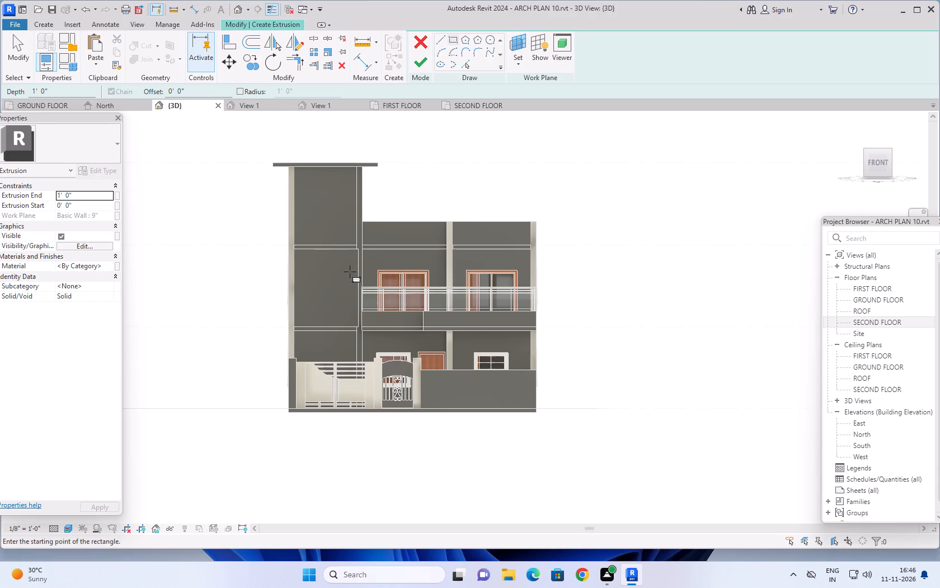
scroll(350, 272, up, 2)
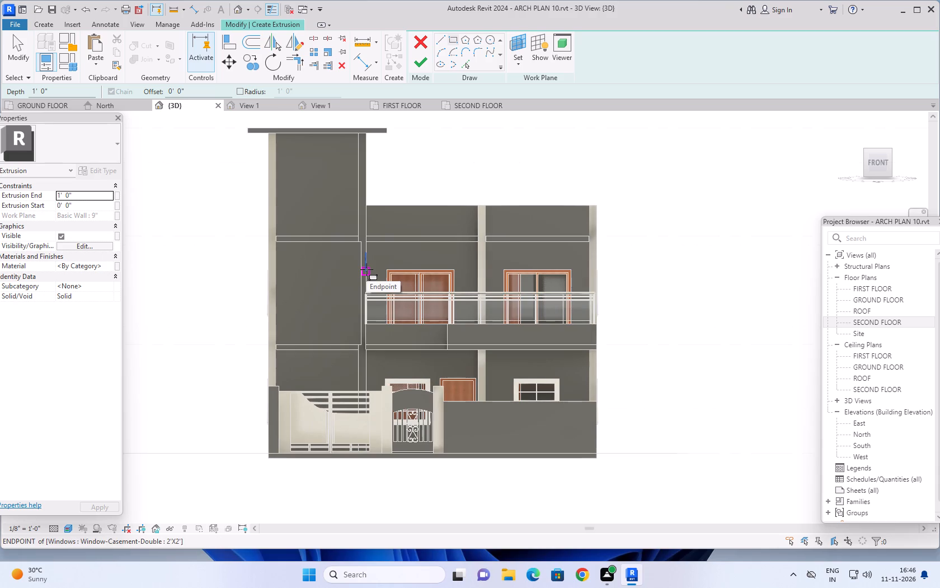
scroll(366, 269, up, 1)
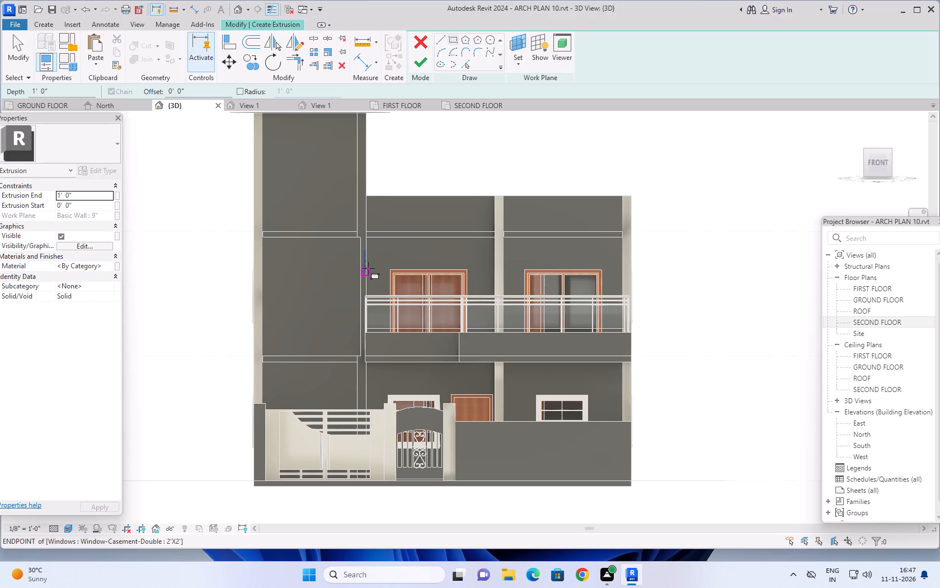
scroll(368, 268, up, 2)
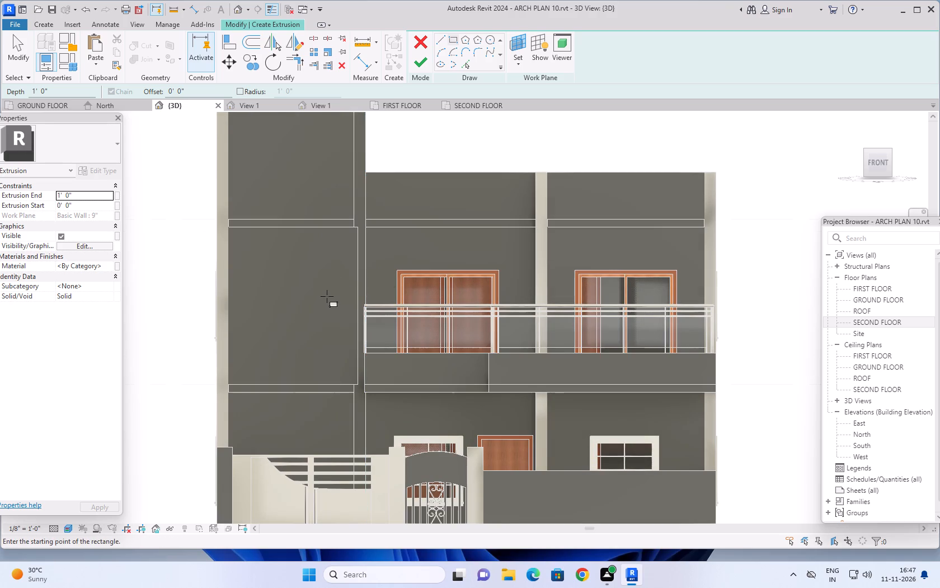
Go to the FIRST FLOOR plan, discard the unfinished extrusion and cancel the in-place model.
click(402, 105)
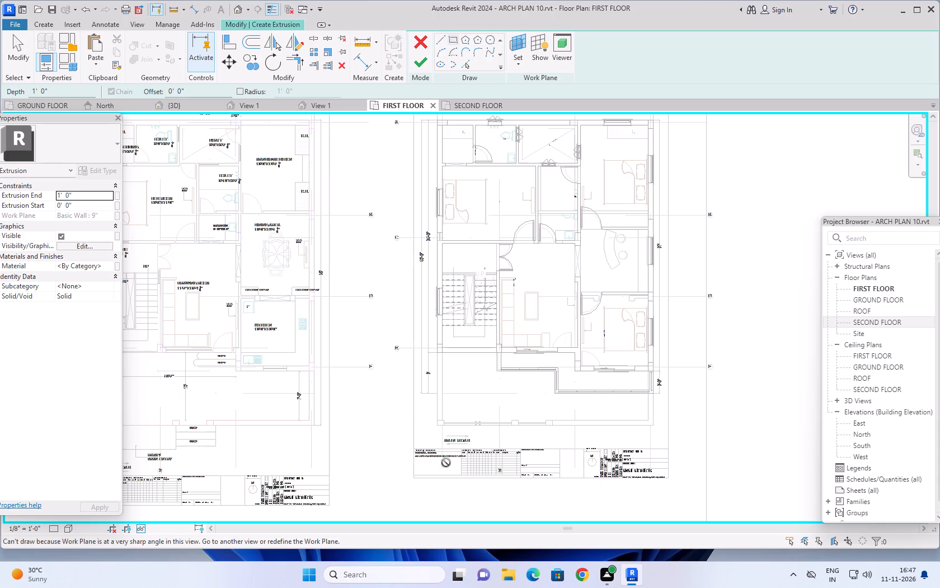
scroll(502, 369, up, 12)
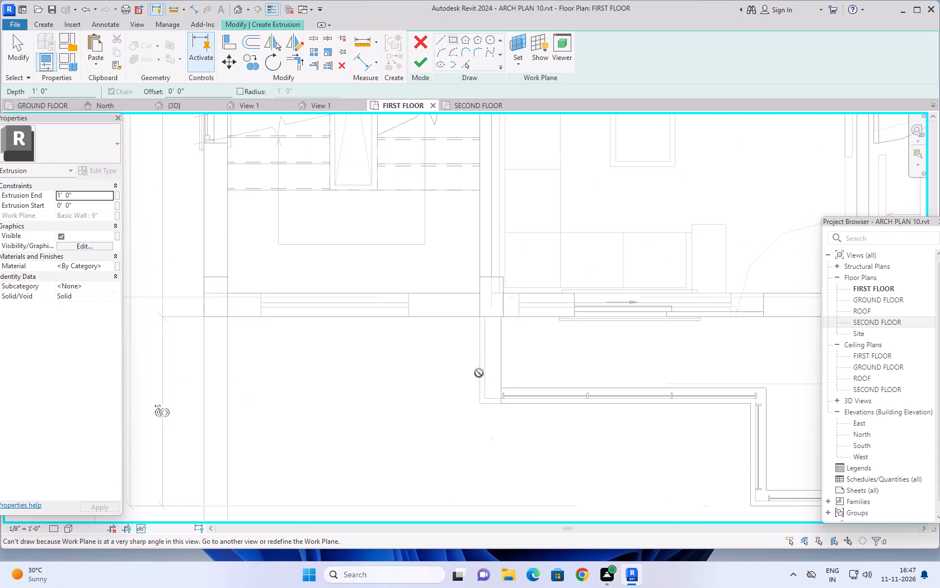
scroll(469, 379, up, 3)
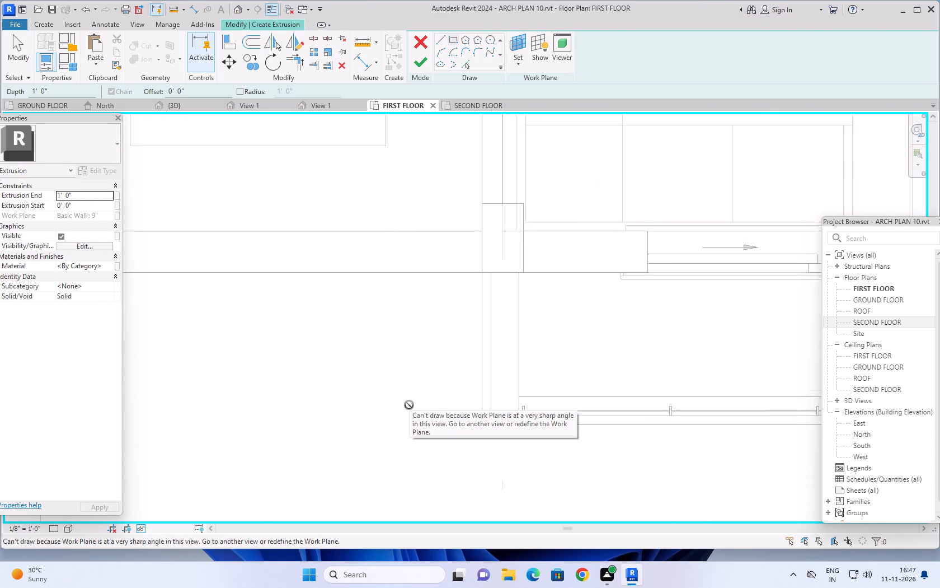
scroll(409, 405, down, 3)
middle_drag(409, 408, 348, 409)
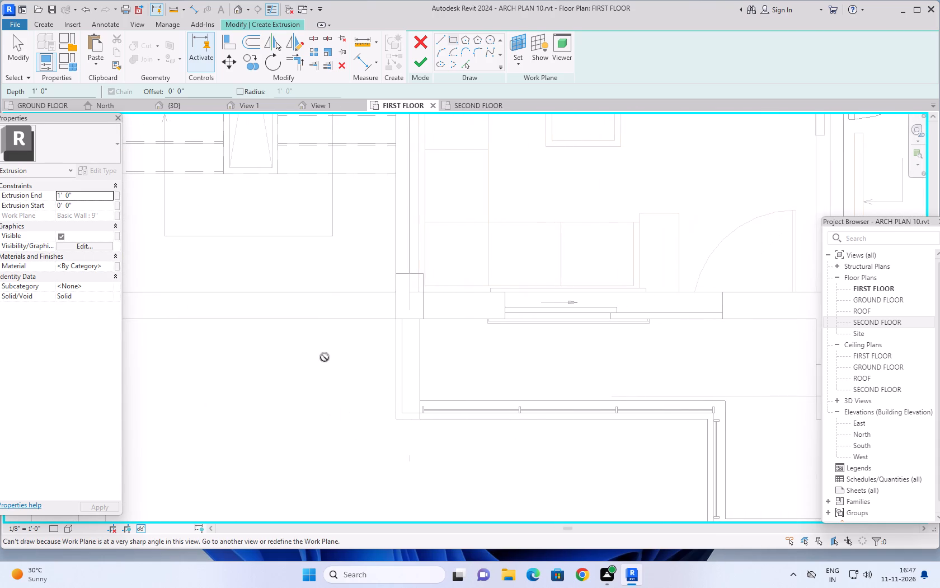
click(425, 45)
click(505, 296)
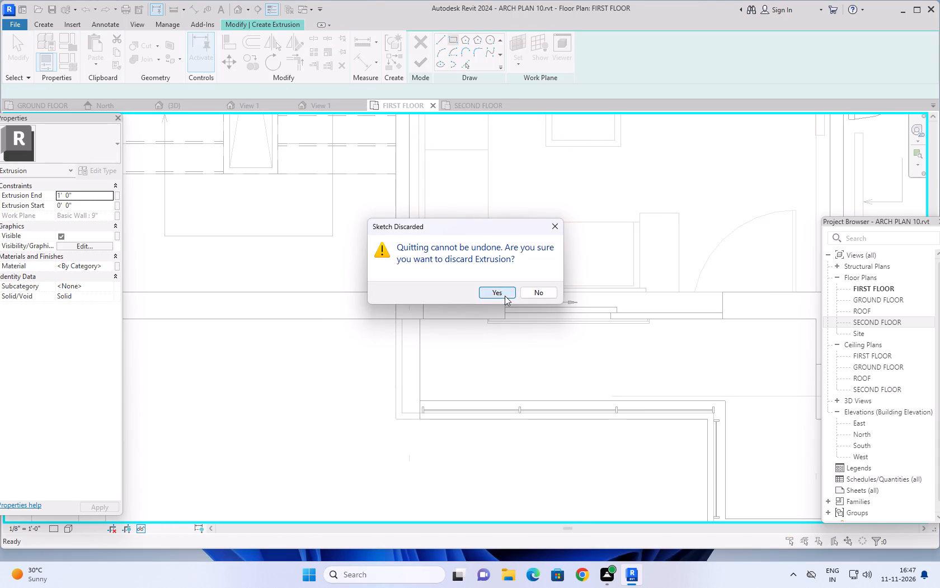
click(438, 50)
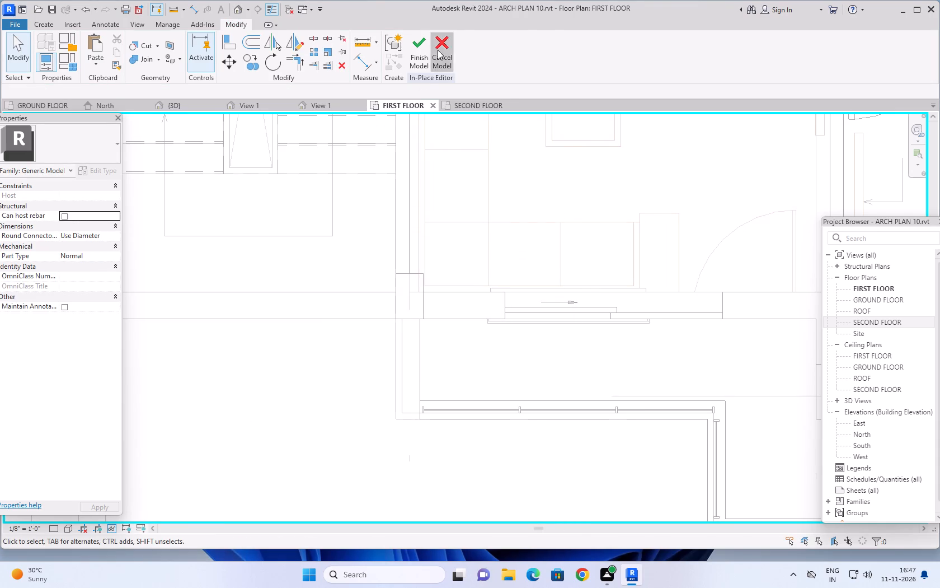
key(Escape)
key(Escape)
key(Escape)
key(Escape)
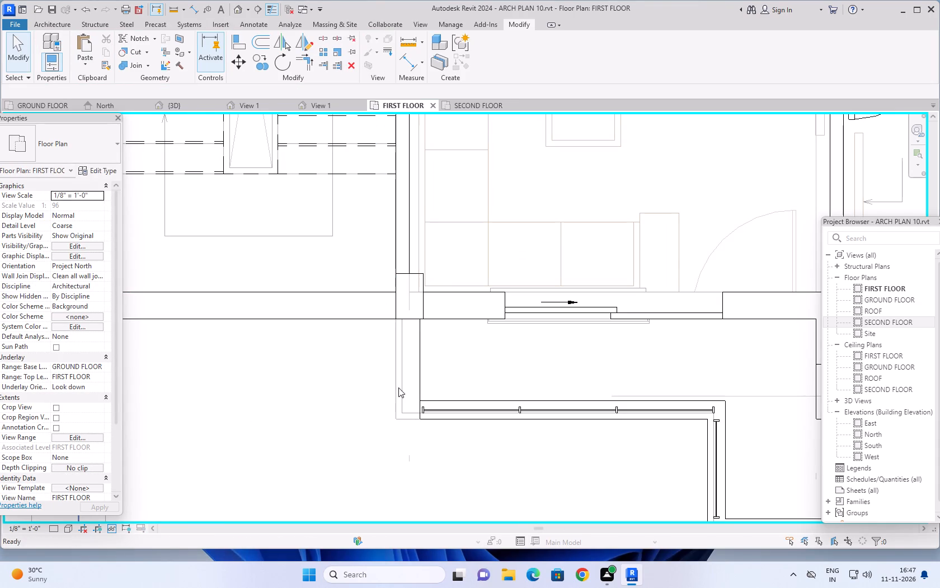
Edit the first-floor slab boundary, aligning the balcony's short edge next to the stair wall with the adjoining column's face.
click(420, 382)
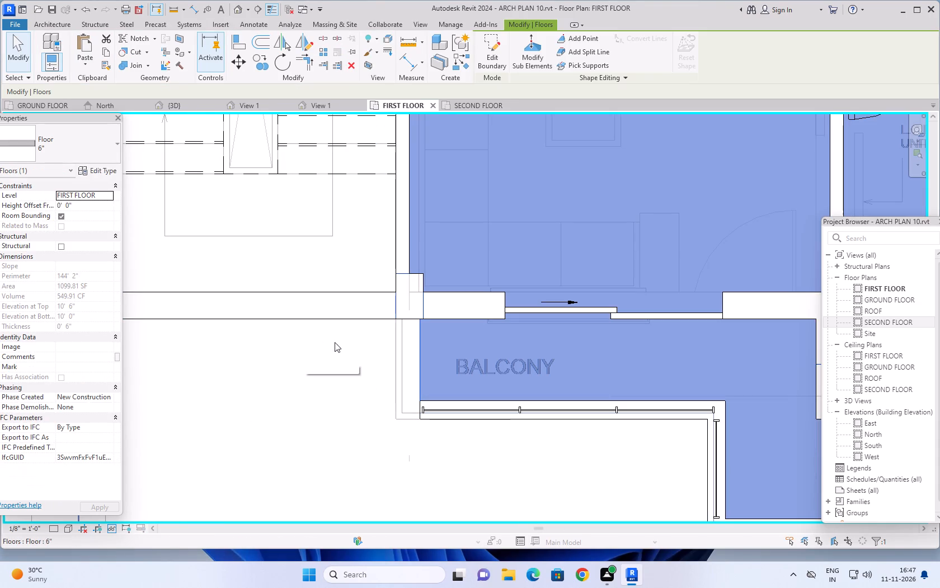
click(490, 45)
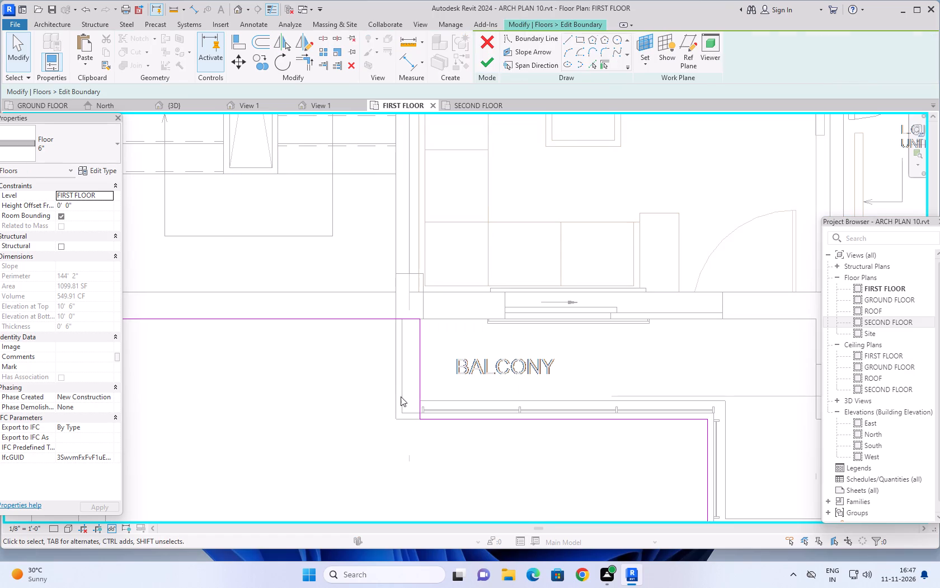
scroll(420, 347, up, 2)
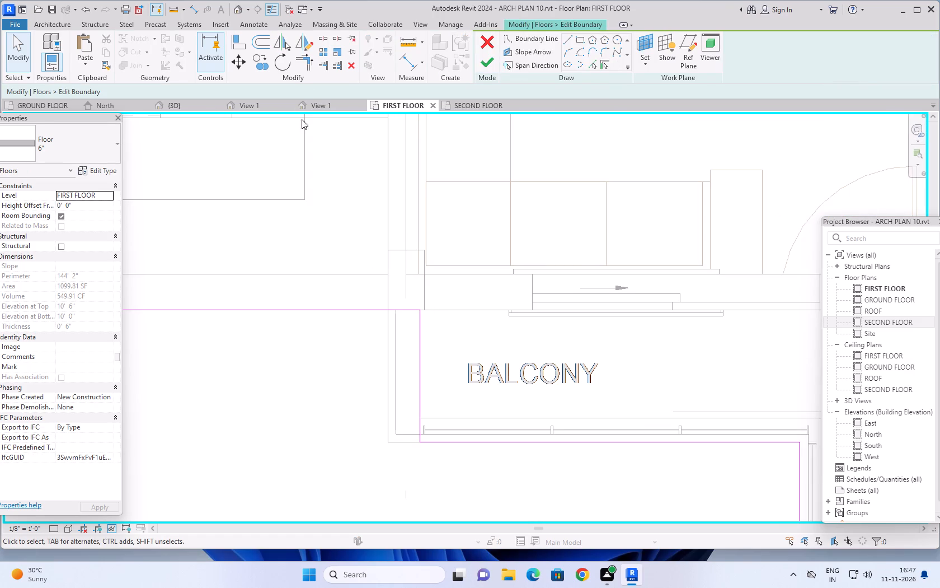
click(240, 39)
click(426, 297)
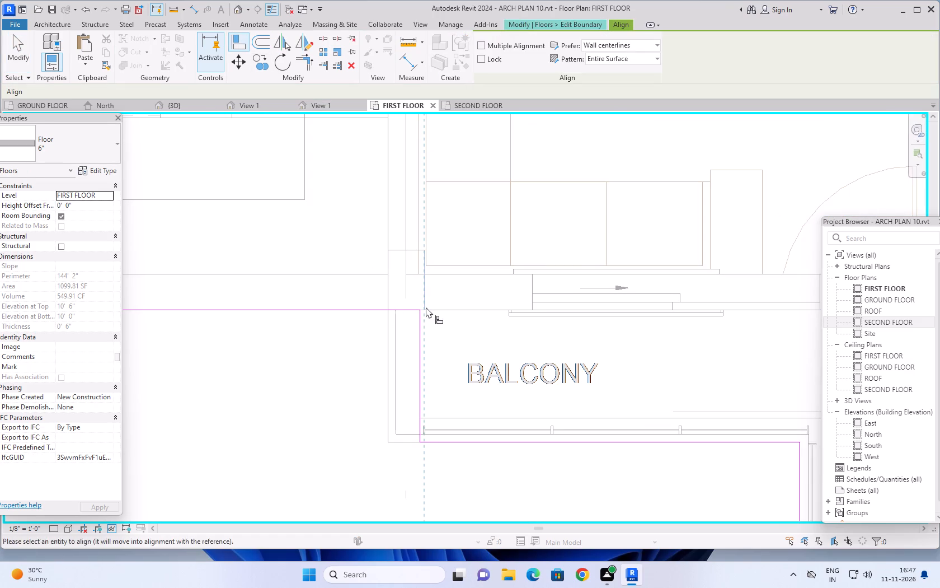
click(421, 333)
scroll(333, 412, down, 5)
scroll(363, 451, up, 1)
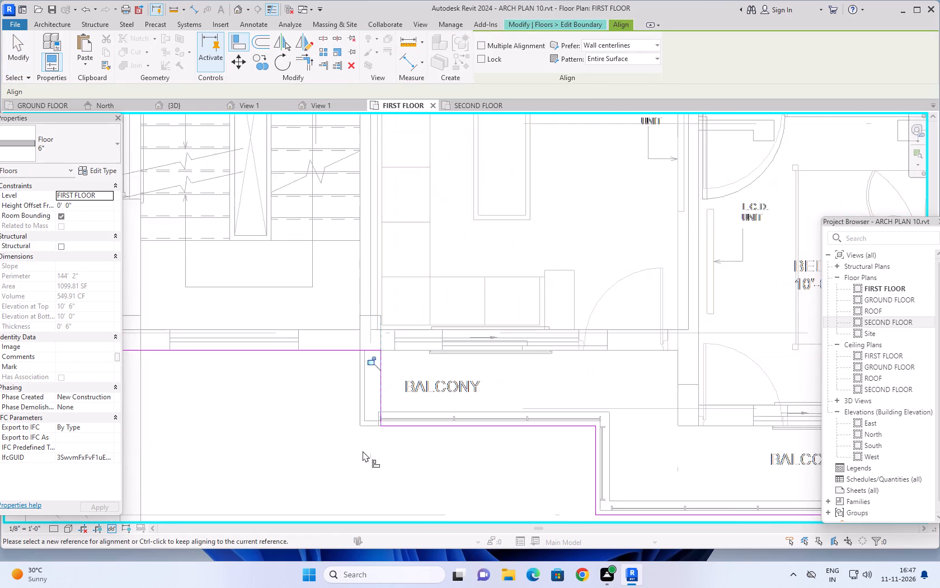
scroll(363, 451, up, 1)
middle_drag(411, 436, 388, 454)
key(Escape)
key(Escape)
key(Escape)
key(Escape)
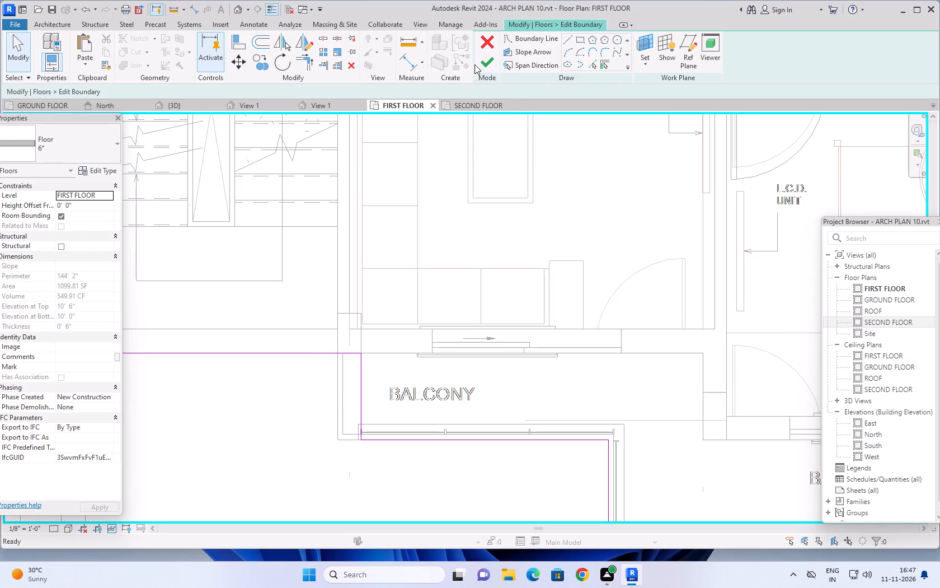
click(484, 60)
scroll(373, 443, up, 5)
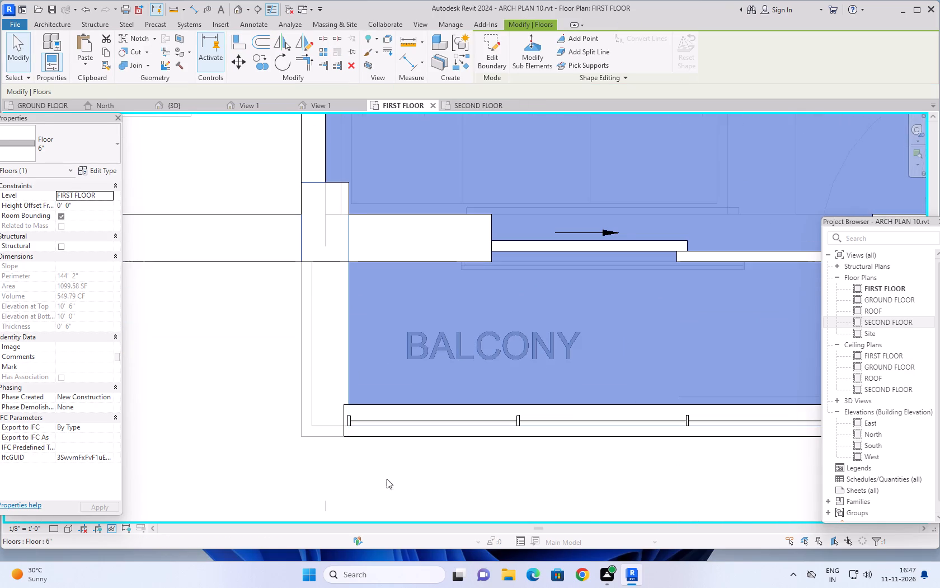
key(Escape)
key(Escape)
Edit the first-floor balcony railing's path, pulling its end nearest the stair wall back to the slab's short edge.
click(435, 421)
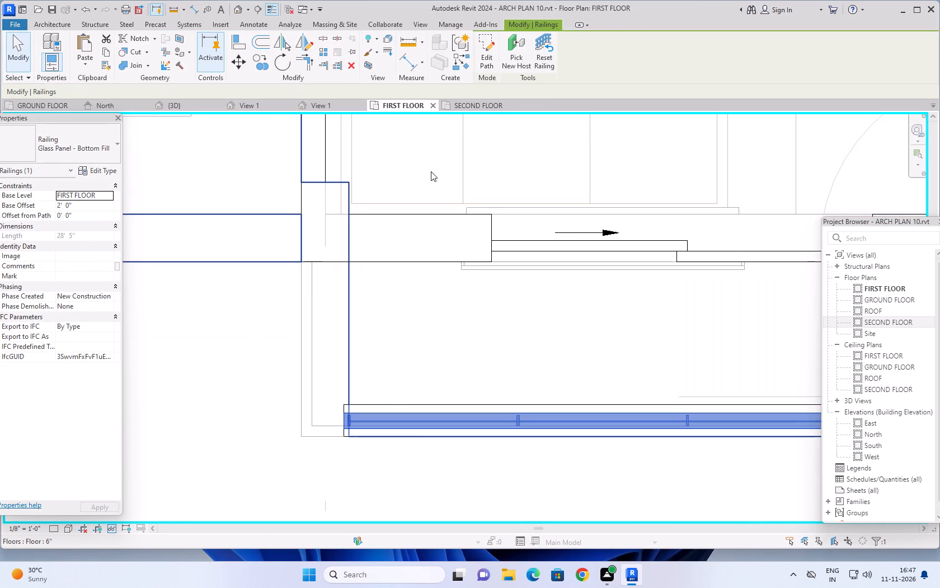
click(493, 54)
scroll(322, 449, up, 3)
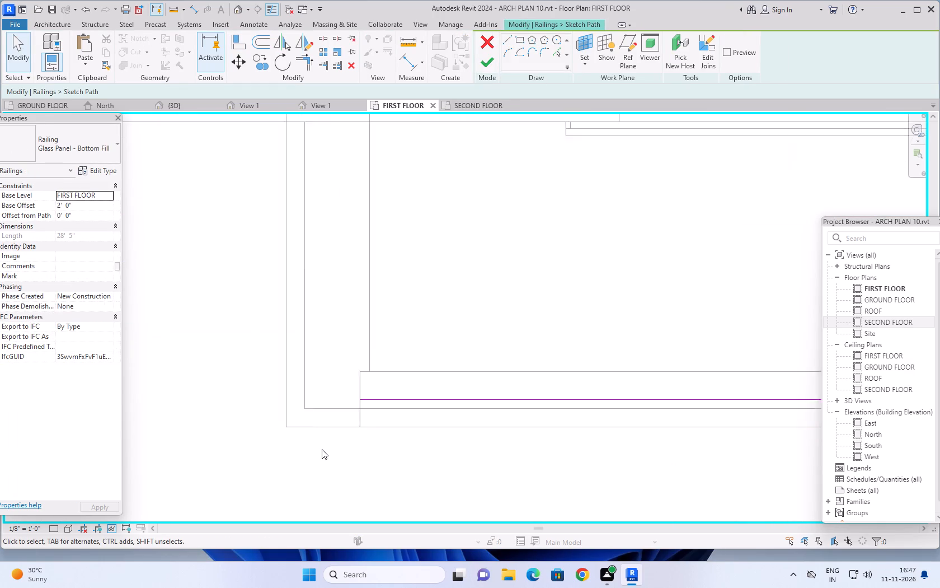
scroll(322, 449, up, 3)
scroll(364, 400, up, 2)
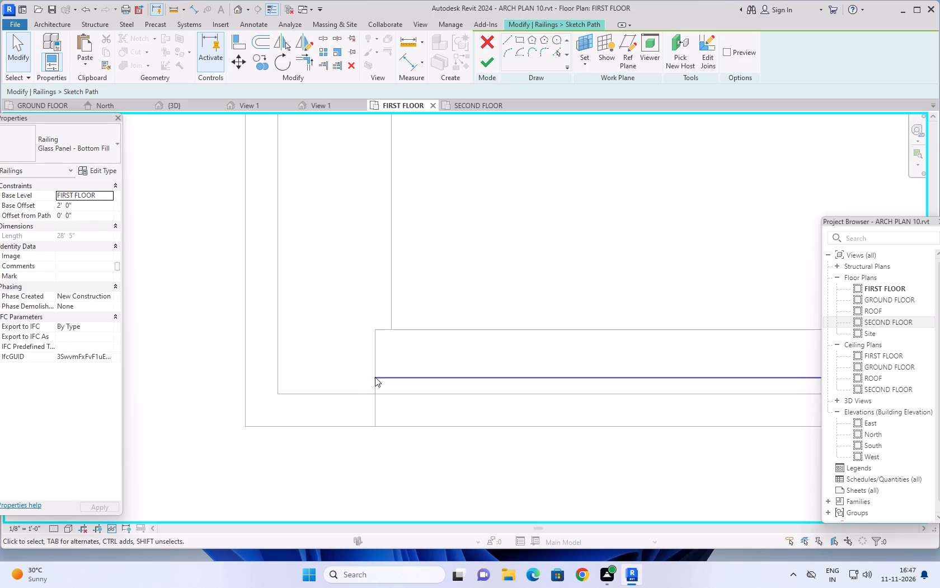
click(375, 377)
drag(375, 377, 386, 377)
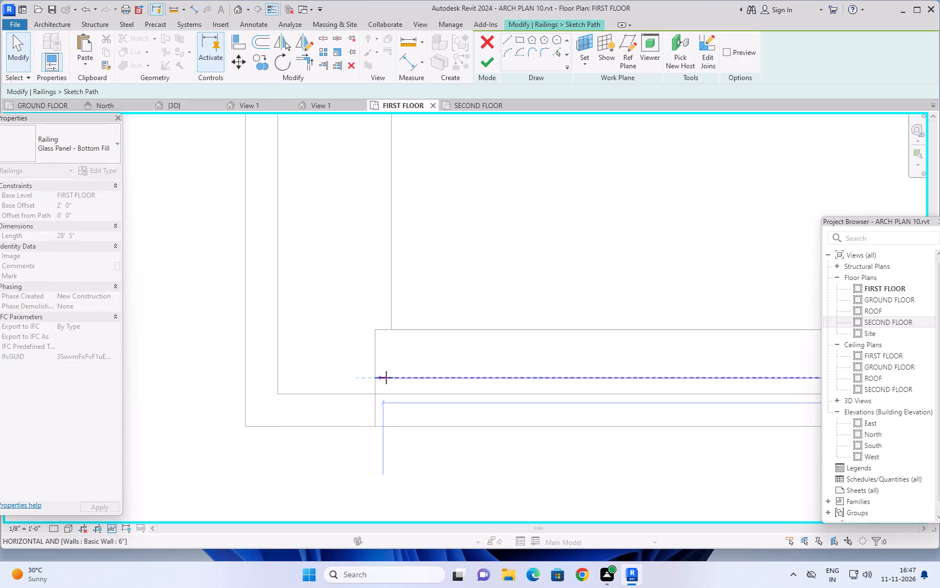
drag(386, 377, 392, 377)
key(Escape)
key(Escape)
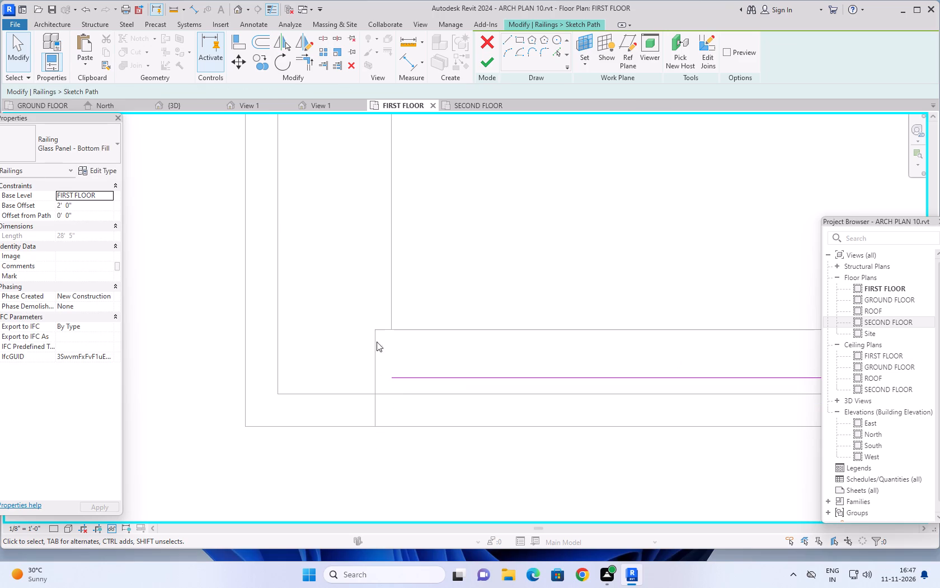
click(487, 60)
key(Escape)
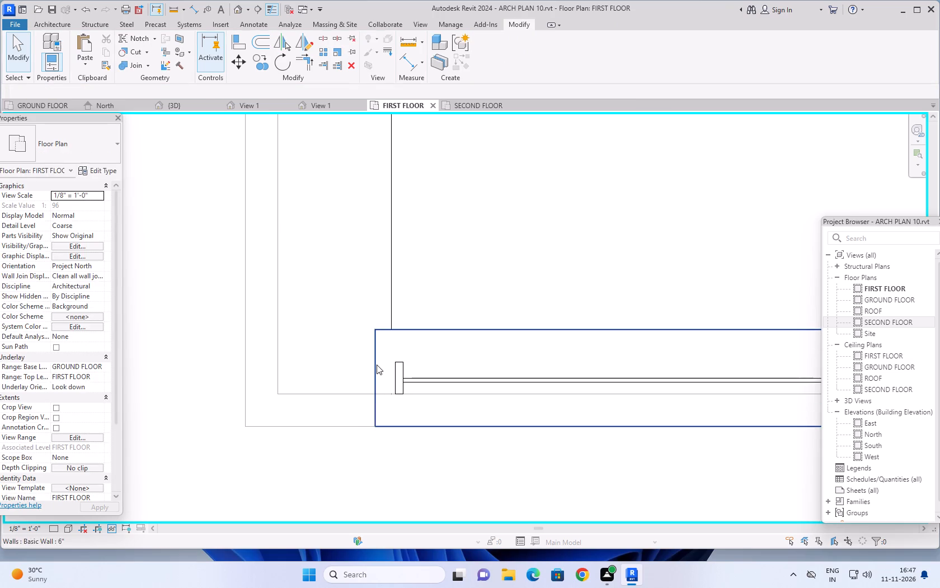
key(Escape)
Shorten the 6" balcony parapet wall to about 8' 1", aligning its end nearest the stair wall with the slab's short edge.
click(375, 362)
drag(375, 426, 378, 426)
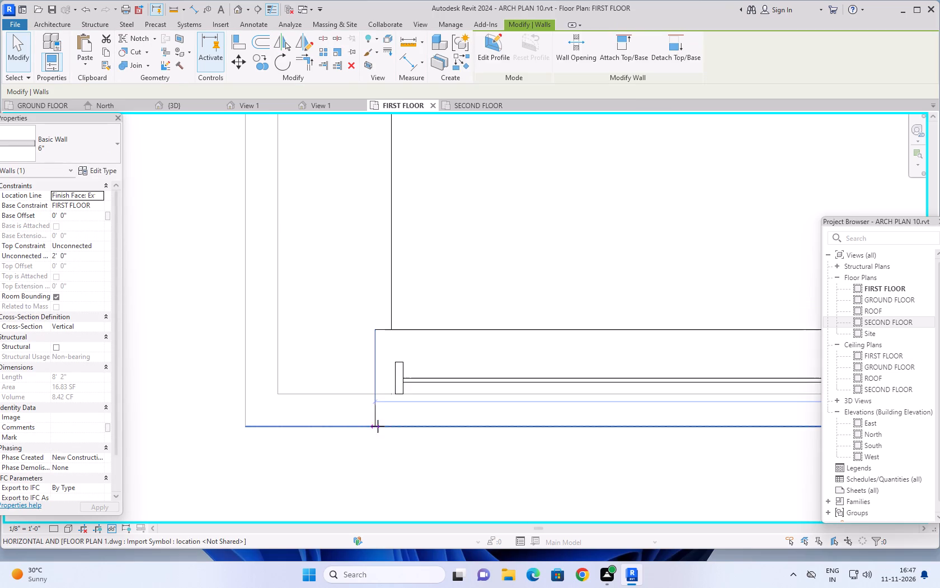
drag(378, 426, 392, 424)
scroll(392, 432, up, 6)
middle_drag(398, 442, 381, 480)
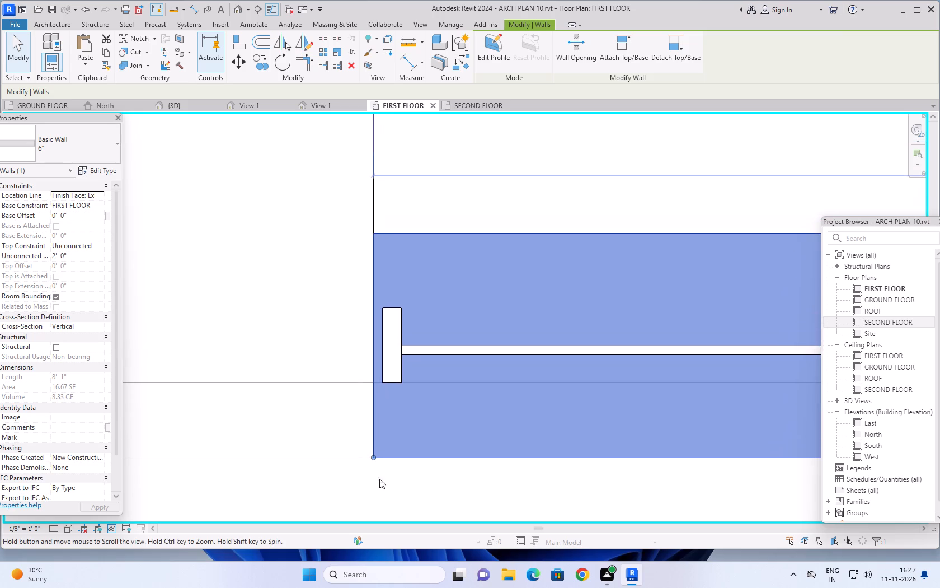
scroll(378, 239, up, 20)
scroll(366, 228, up, 2)
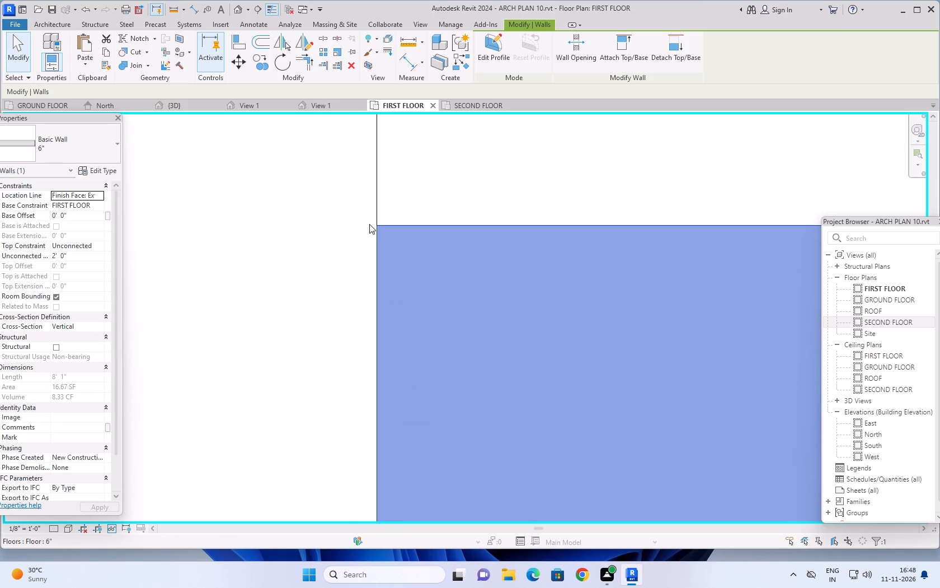
scroll(369, 224, up, 5)
scroll(385, 222, down, 1)
scroll(377, 234, up, 16)
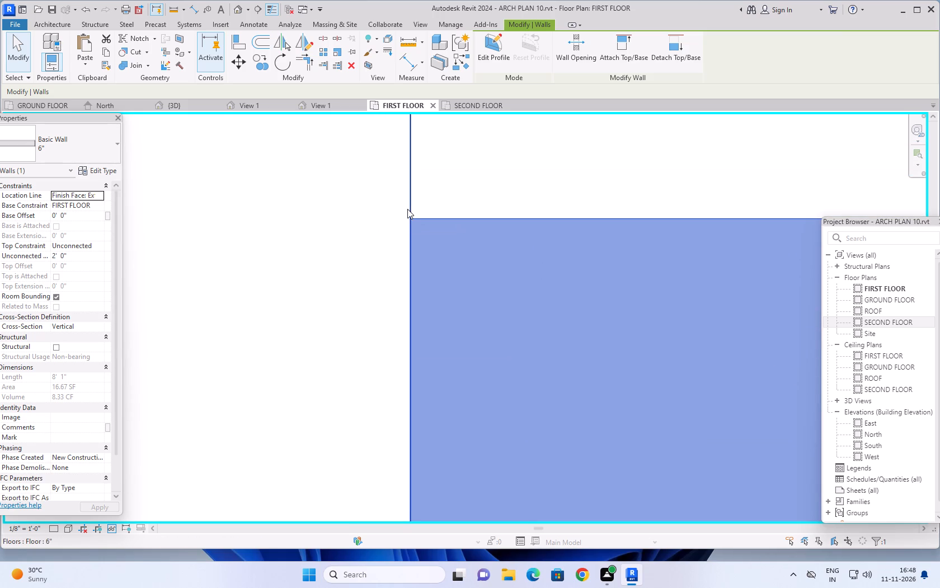
scroll(407, 214, down, 13)
scroll(366, 269, down, 12)
scroll(366, 281, down, 9)
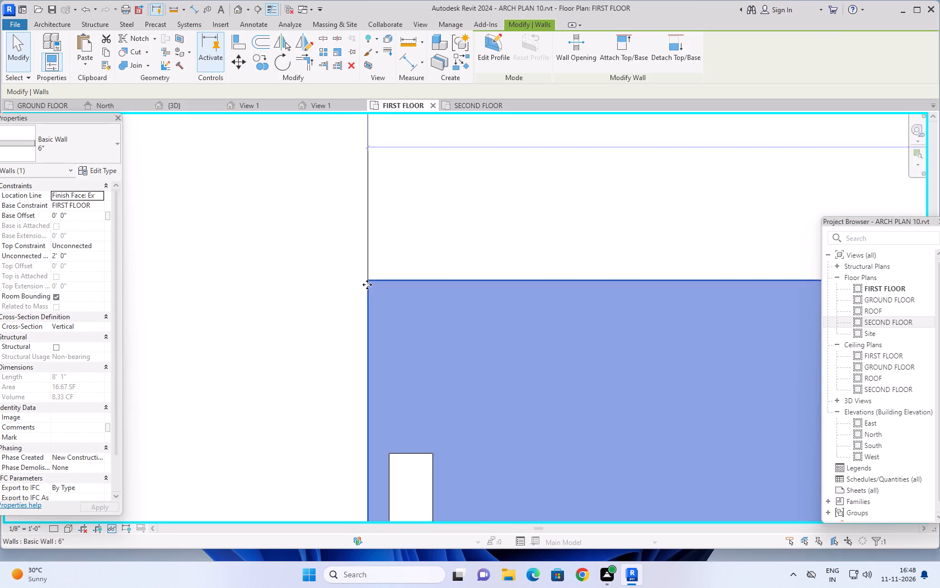
scroll(367, 284, down, 18)
key(Escape)
scroll(387, 396, down, 7)
key(Escape)
key(Escape)
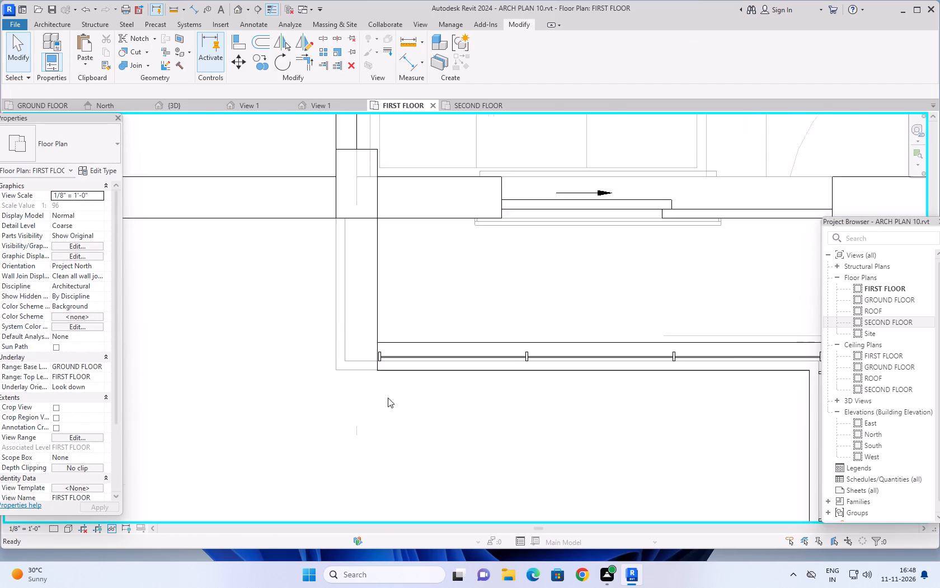
scroll(388, 398, down, 6)
key(Escape)
key(Escape)
Examine in the front 3D view how the balcony railing and parapet end against the column.
middle_drag(424, 433, 388, 393)
scroll(388, 393, down, 5)
middle_drag(397, 394, 394, 383)
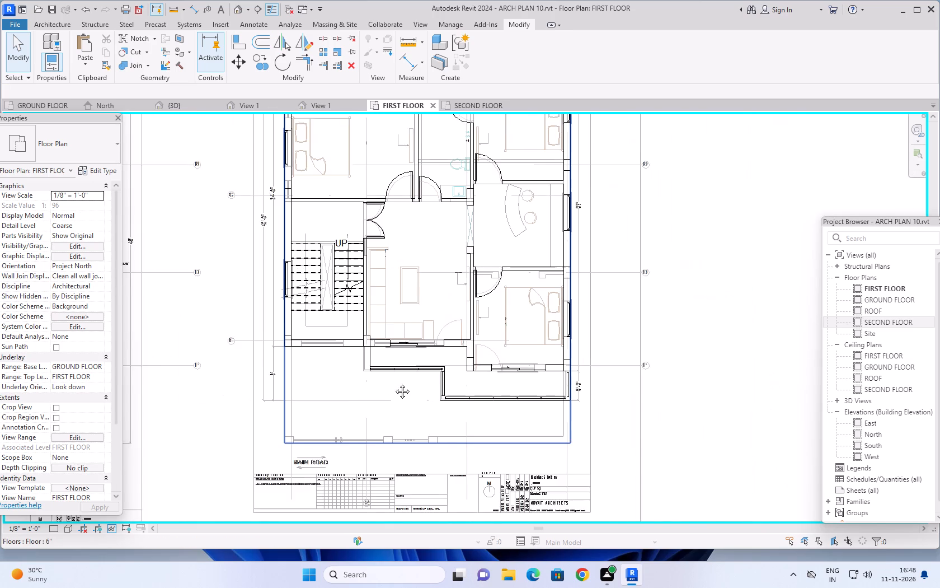
middle_drag(394, 383, 395, 370)
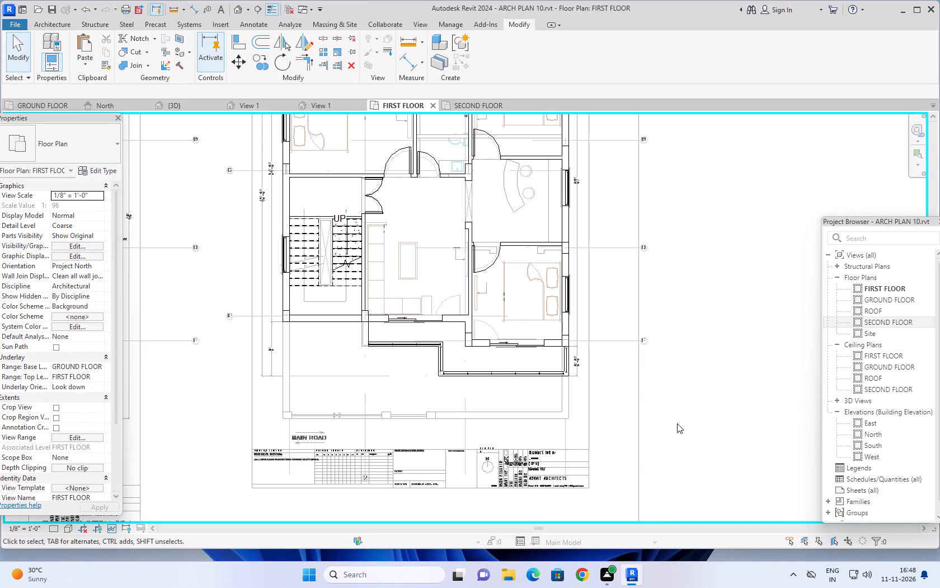
scroll(697, 407, down, 3)
middle_drag(712, 431, 706, 398)
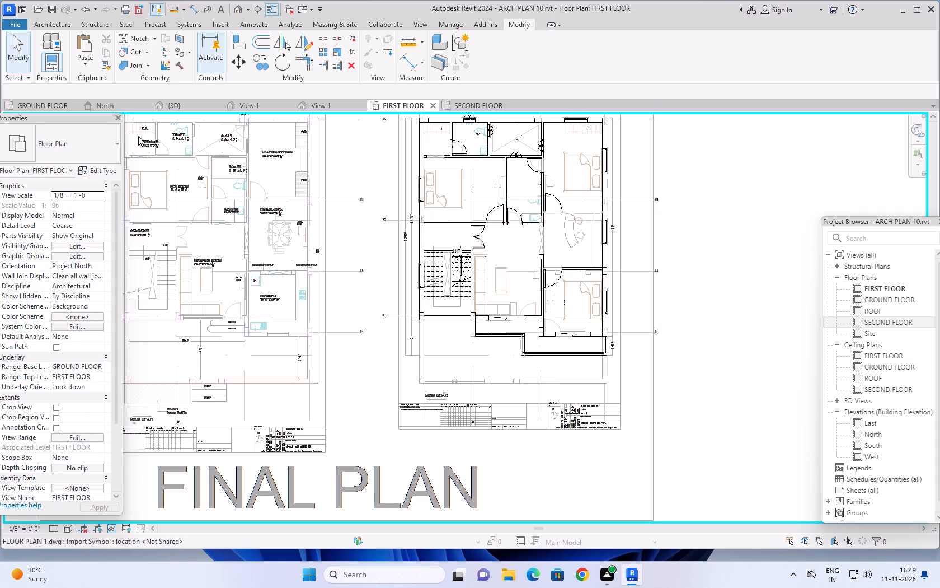
click(173, 104)
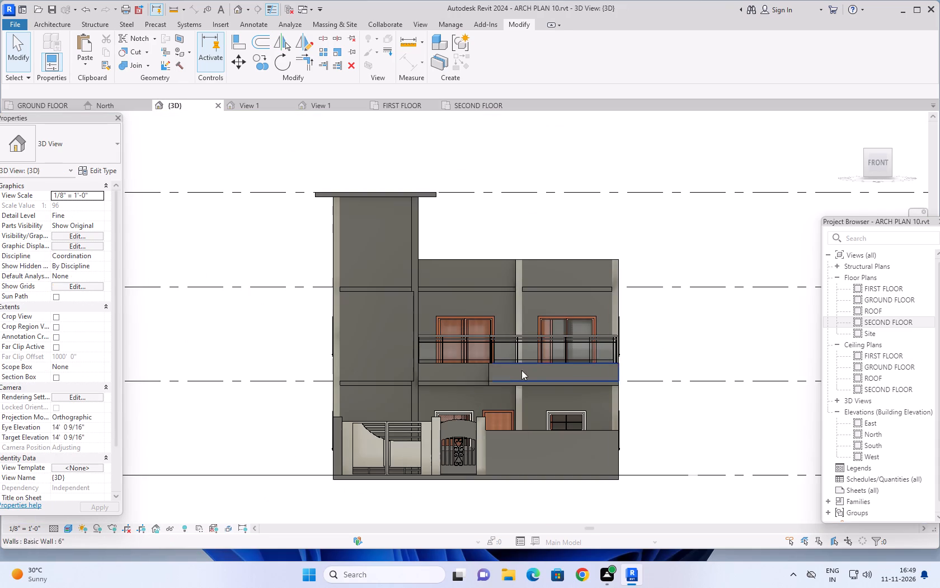
scroll(464, 374, up, 2)
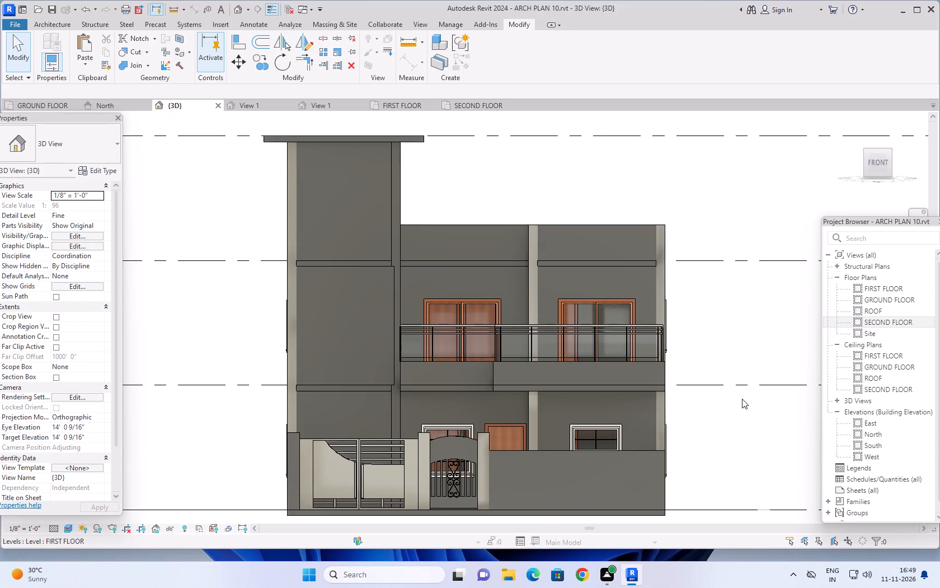
scroll(392, 331, up, 5)
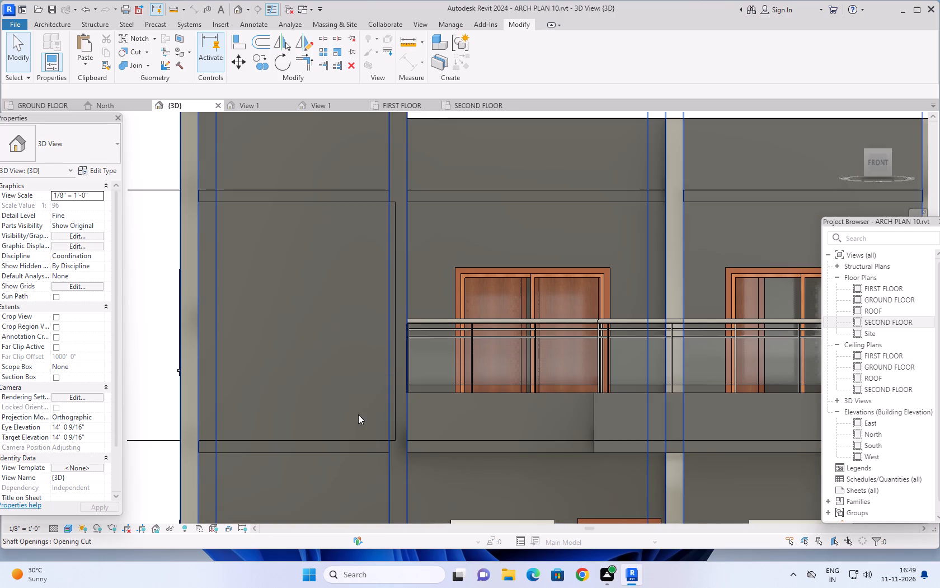
scroll(399, 359, up, 7)
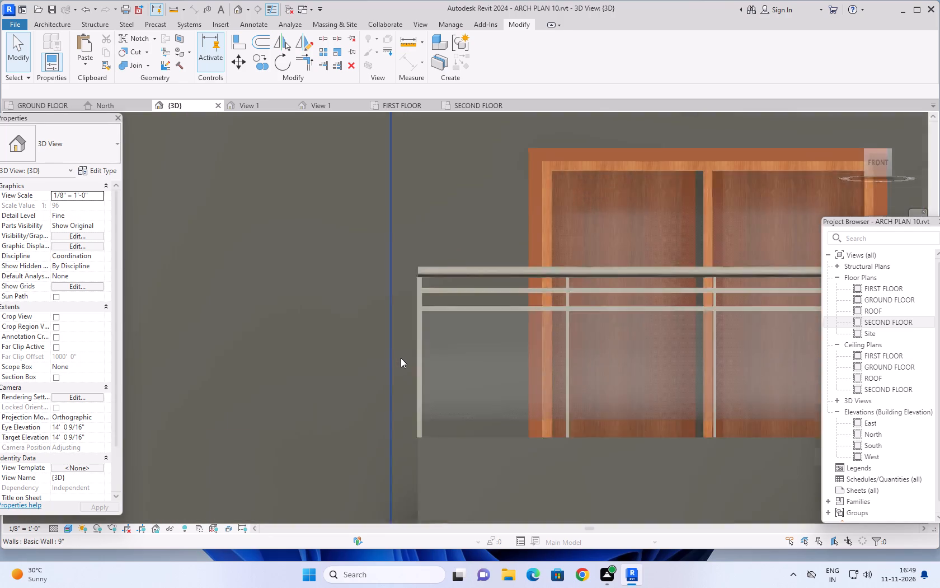
scroll(401, 358, up, 1)
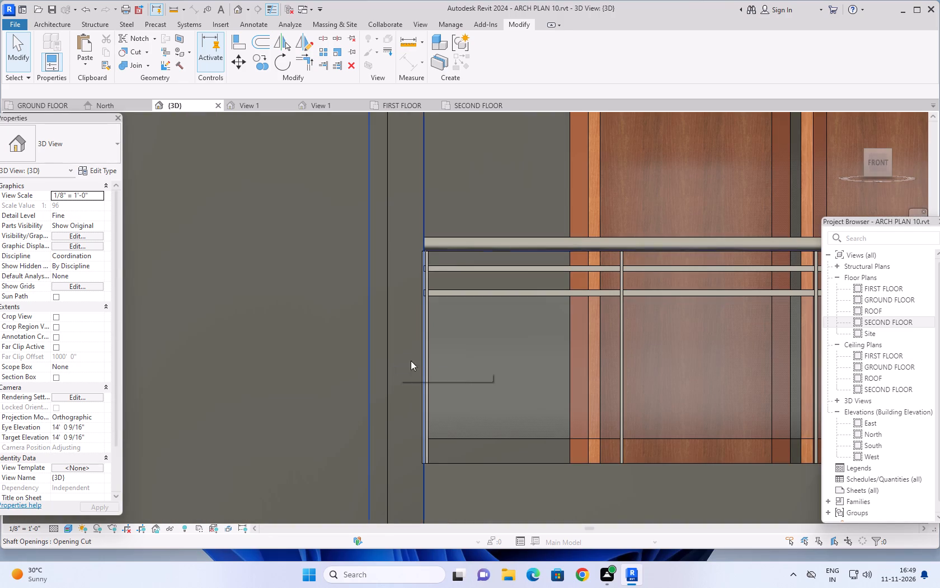
Edit the balcony railing's path in the FIRST FLOOR plan, pulling its column-side end slightly inside the parapet's end, to about 28' 3 3/4" overall.
click(438, 293)
scroll(405, 347, down, 1)
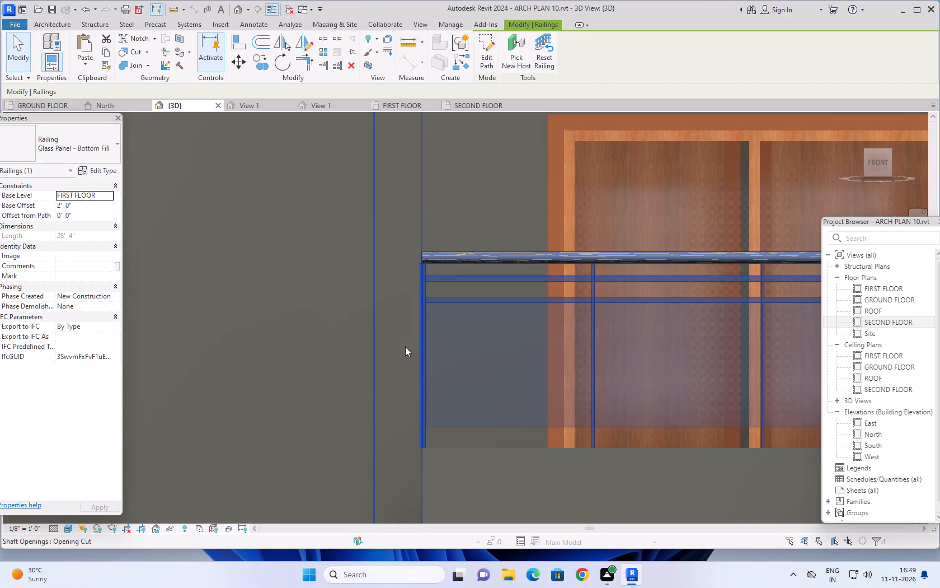
scroll(405, 347, down, 1)
click(396, 105)
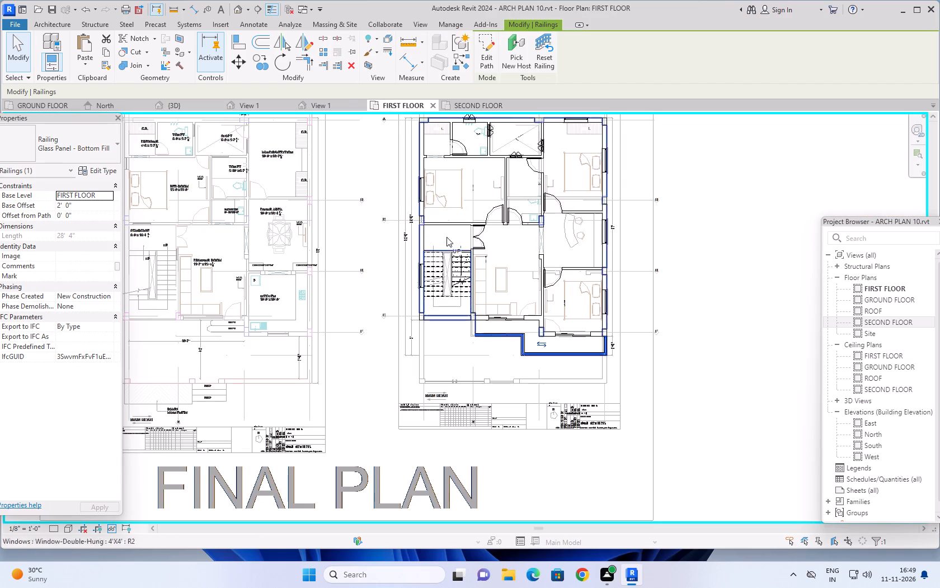
click(488, 52)
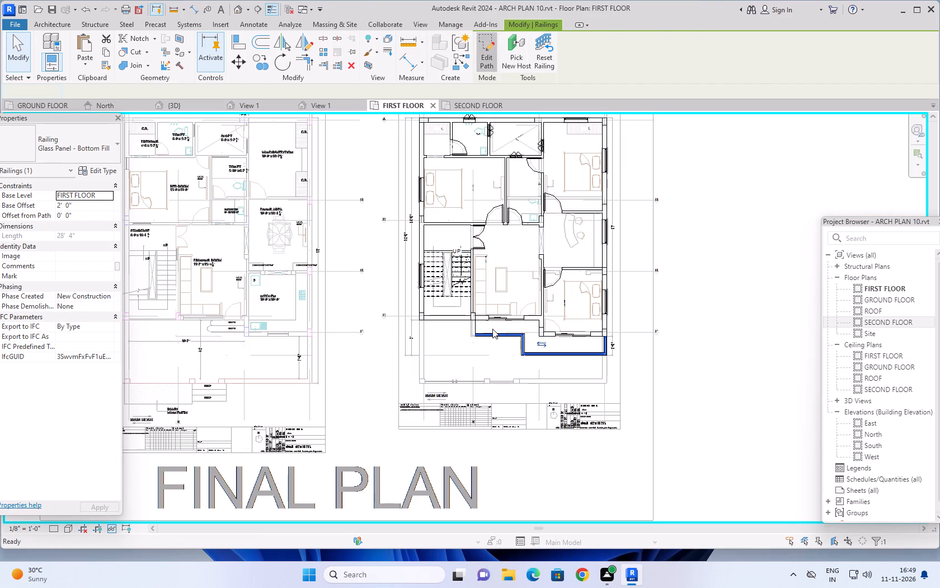
scroll(487, 343, up, 19)
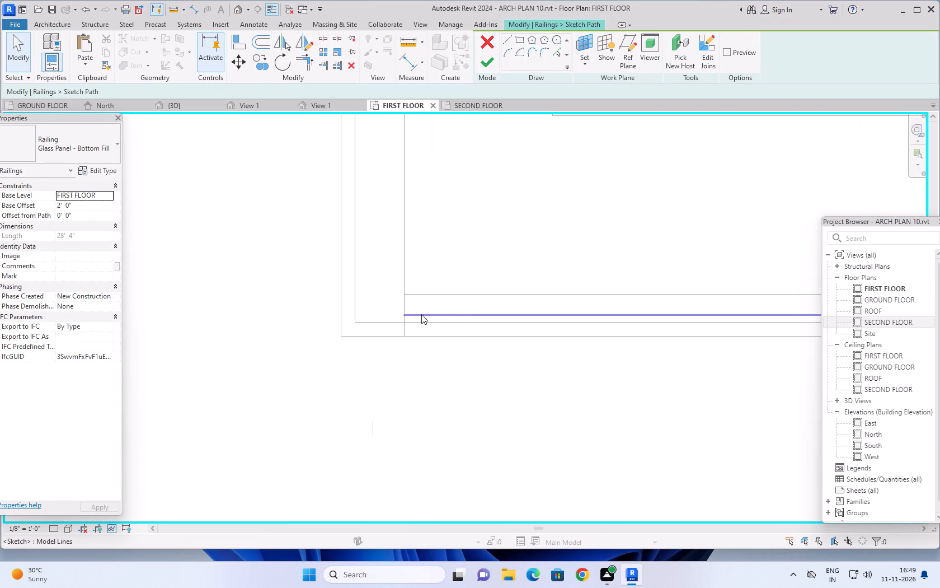
click(415, 315)
scroll(412, 316, up, 11)
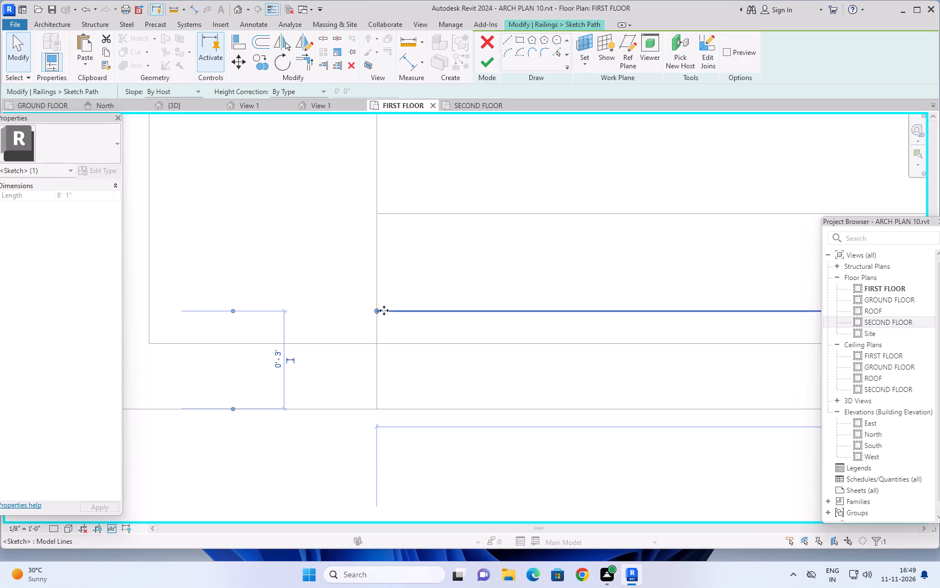
drag(376, 309, 380, 309)
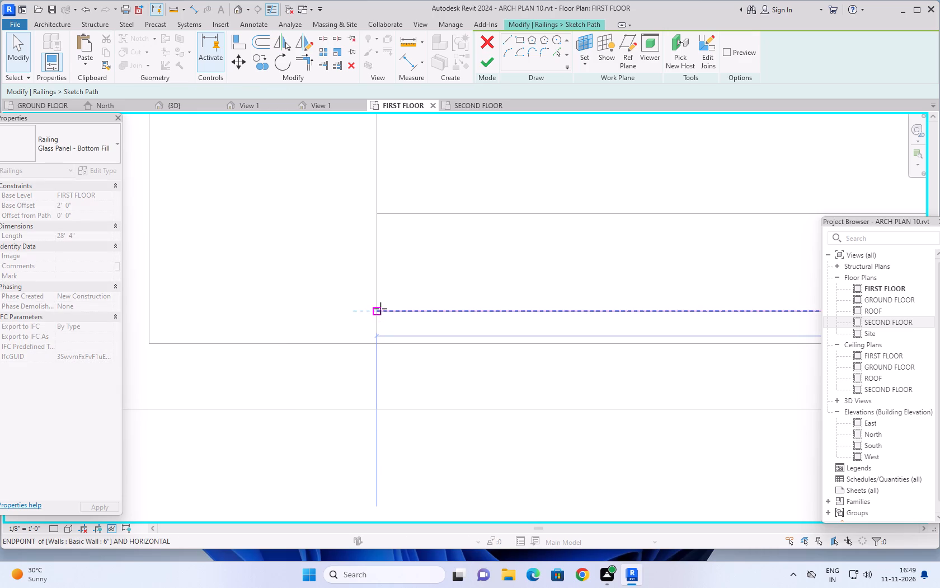
drag(380, 309, 381, 309)
key(Escape)
scroll(393, 329, down, 2)
key(Escape)
scroll(397, 332, down, 2)
key(Escape)
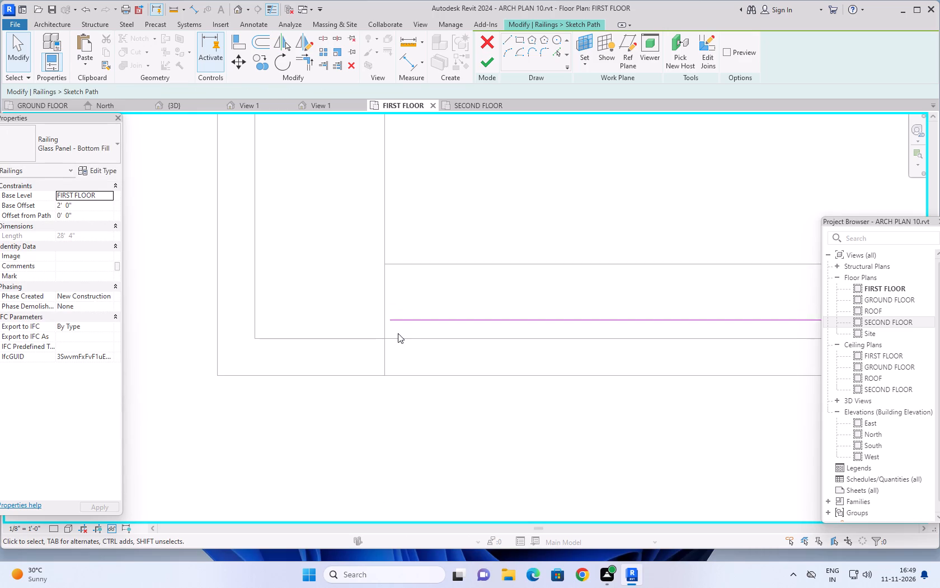
scroll(398, 334, down, 6)
key(Escape)
key(Escape)
key(Escape)
click(491, 60)
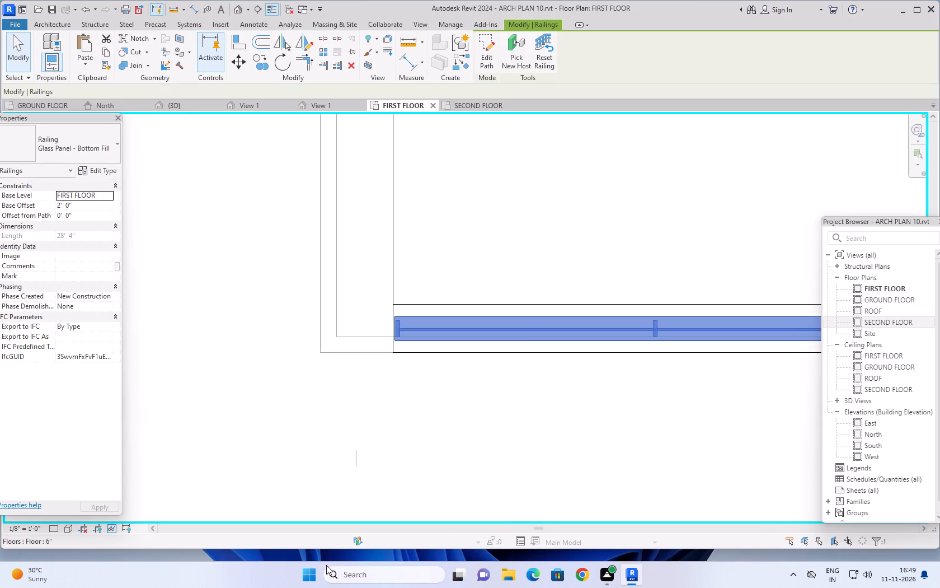
Examine the balcony railing's end beside the column and the whole front facade in the 3D view.
scroll(375, 475, down, 6)
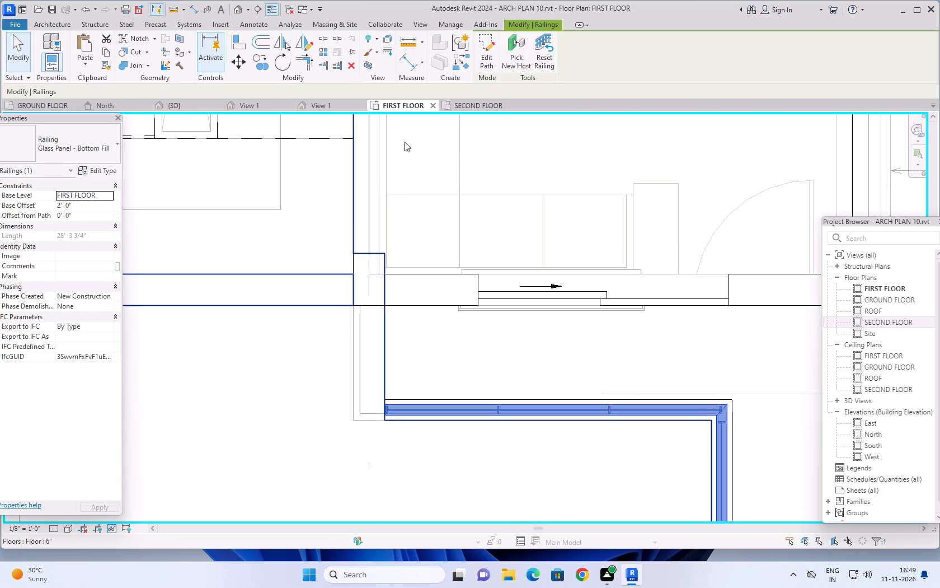
click(172, 102)
key(Escape)
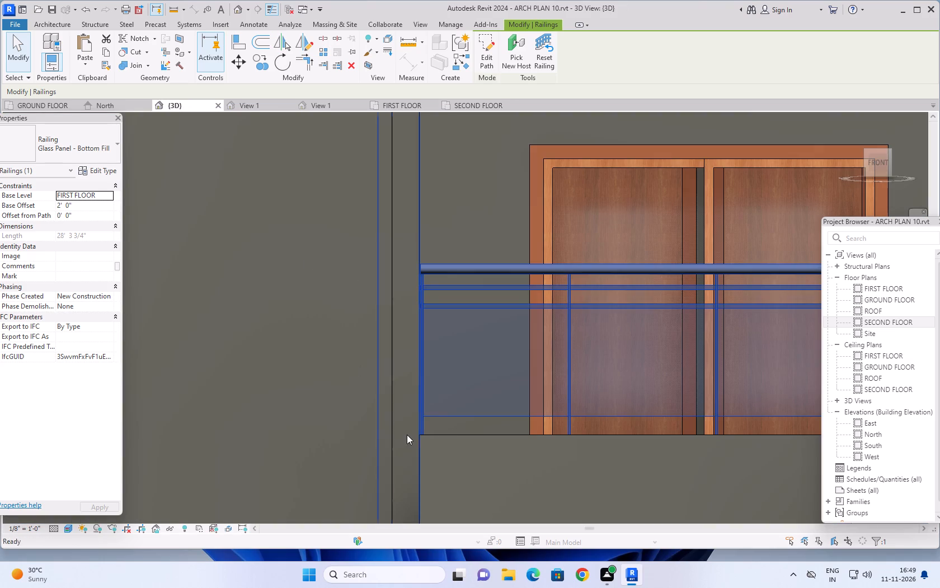
key(Escape)
key(Escape)
scroll(349, 424, down, 7)
middle_drag(346, 422, 353, 396)
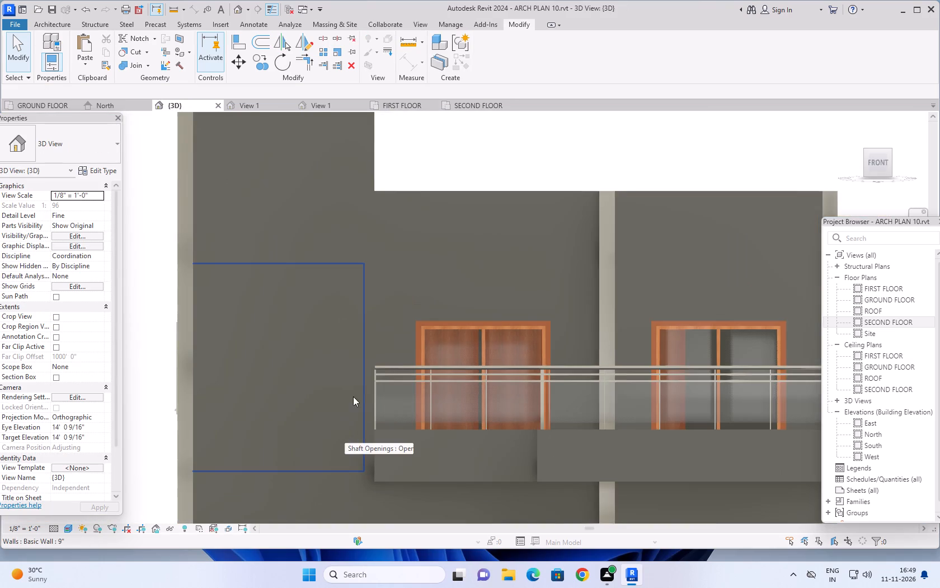
middle_drag(353, 396, 367, 337)
scroll(379, 386, down, 3)
middle_drag(382, 393, 378, 362)
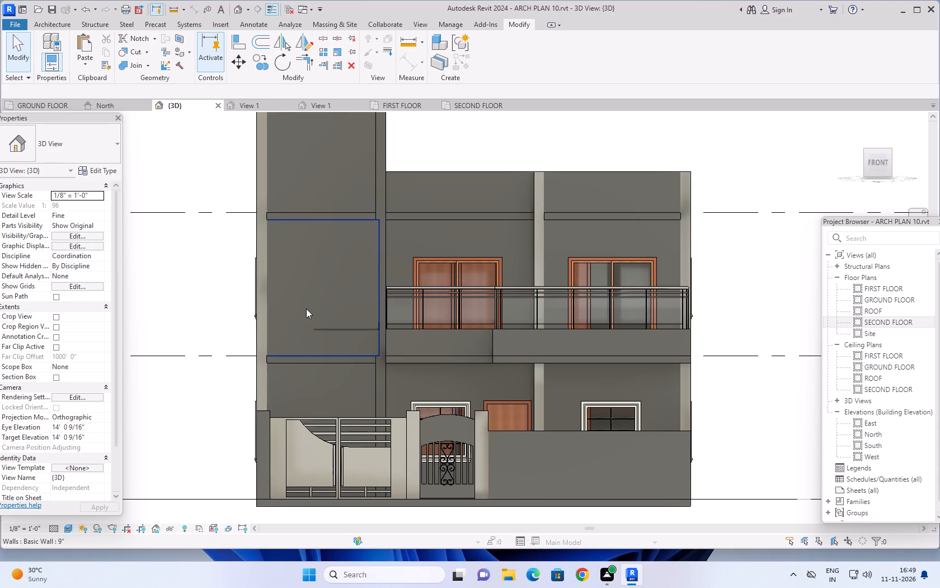
scroll(307, 310, down, 1)
middle_drag(302, 304, 292, 271)
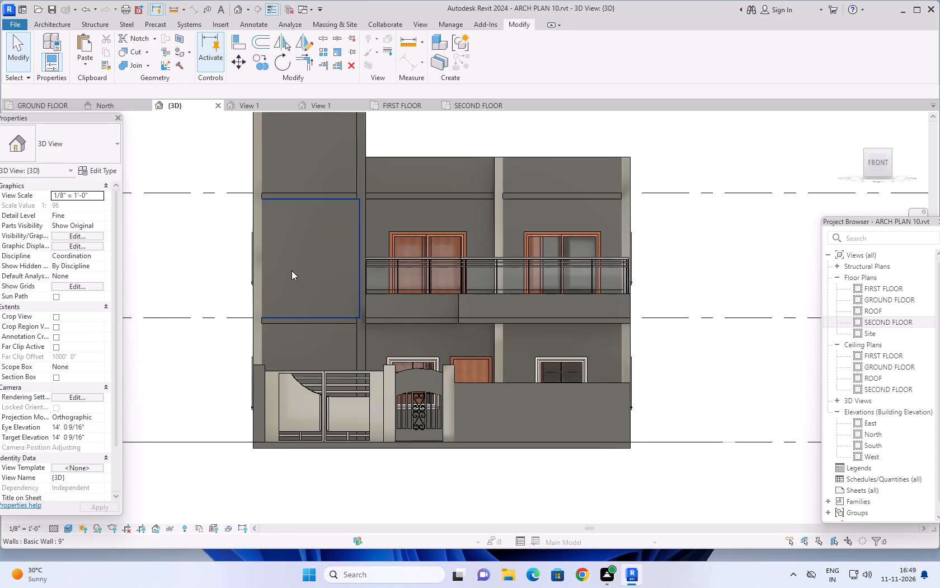
Start an in-place model component in the Generic Models category, accepting the default name.
click(58, 24)
click(135, 65)
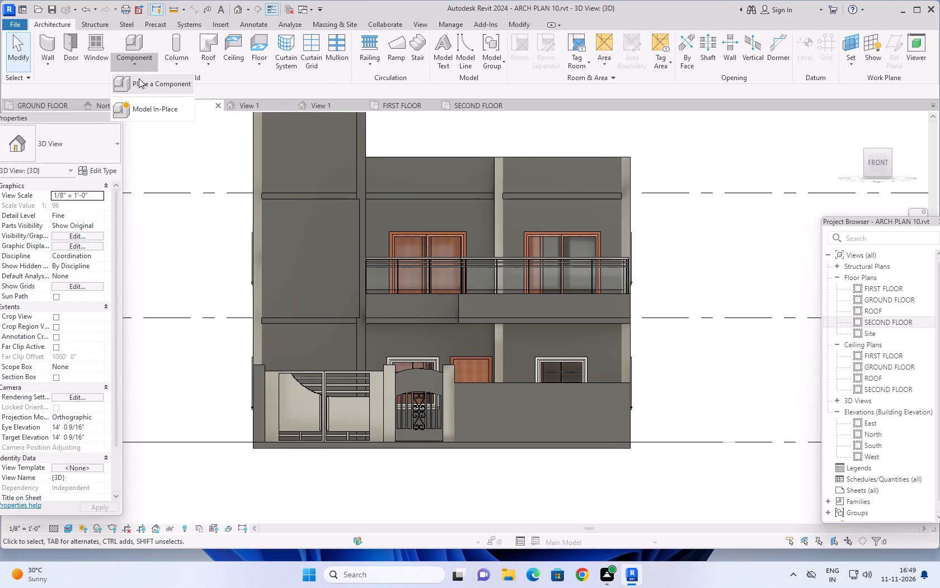
click(146, 106)
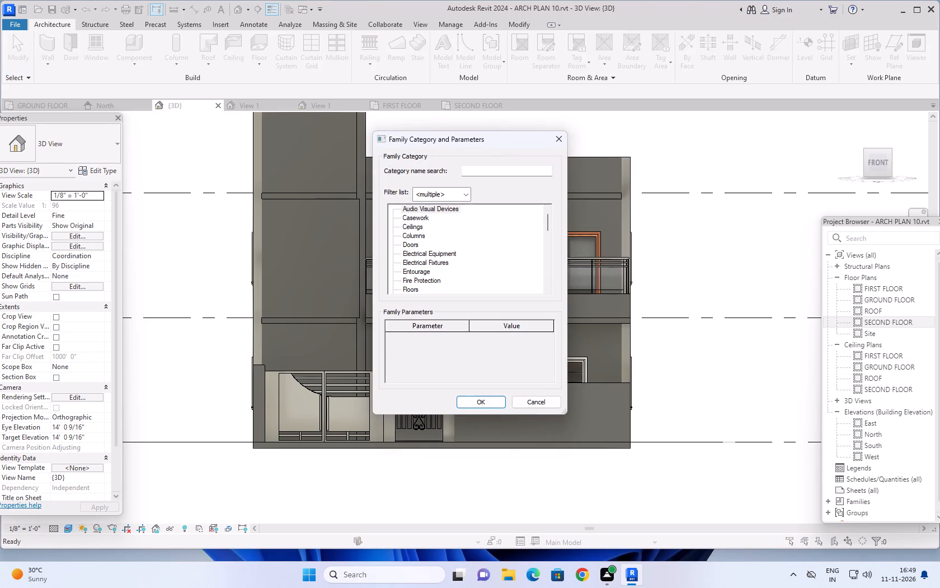
click(469, 174)
text(GENE)
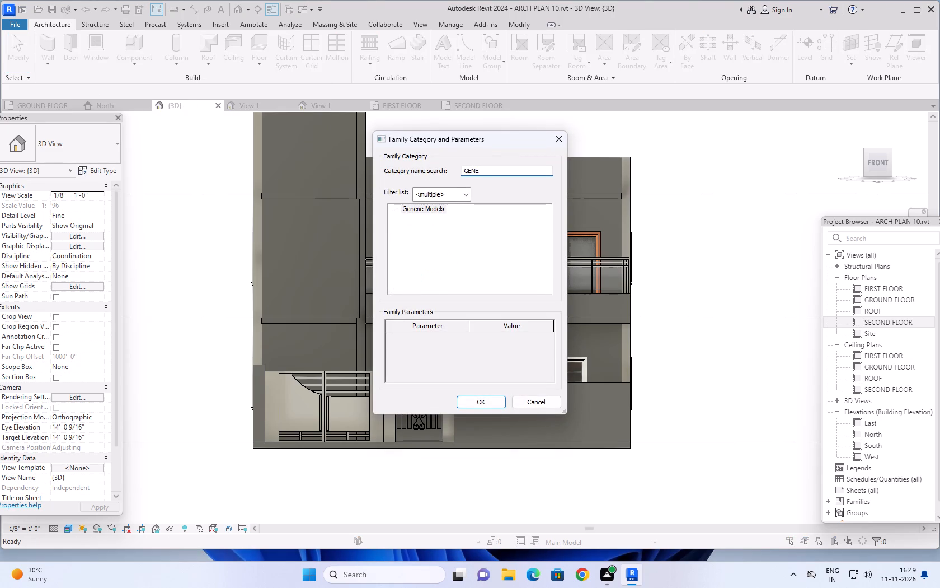
text(RI)
click(438, 207)
click(488, 399)
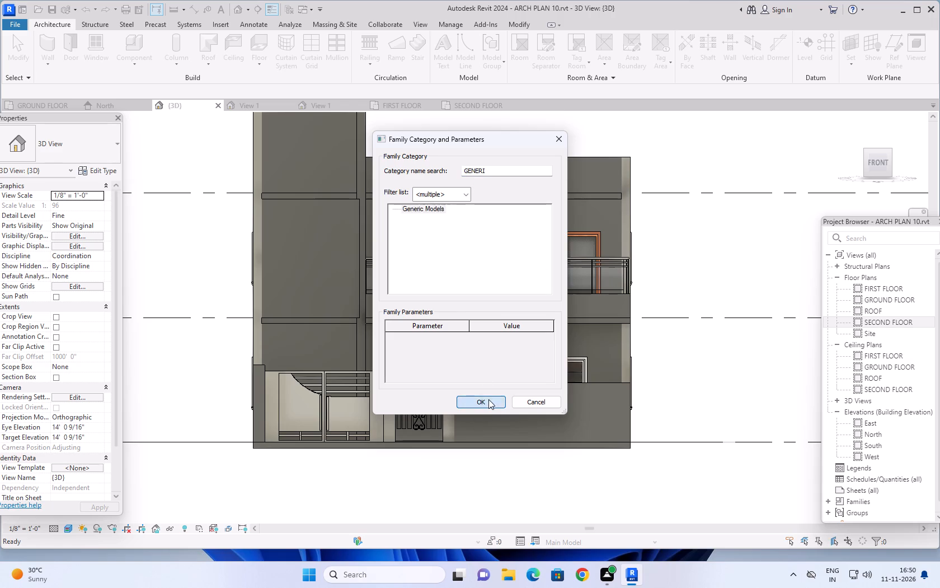
click(459, 302)
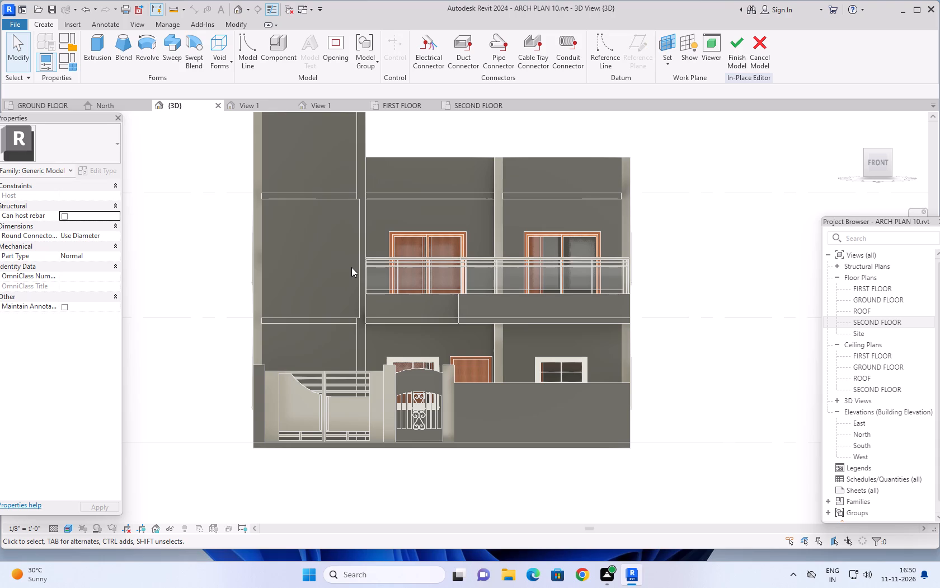
Start an extrusion and pick the front face of the 9" stair wall as its work plane.
click(104, 54)
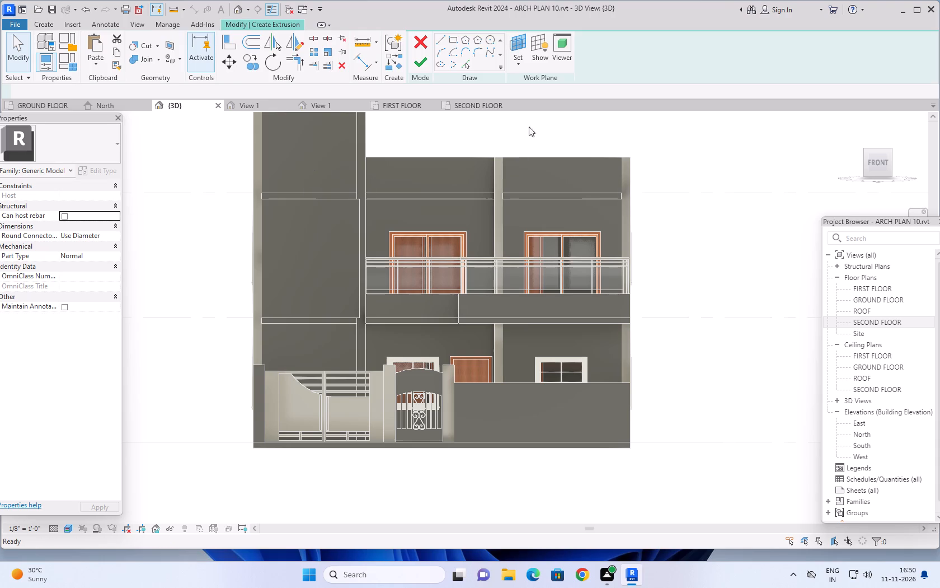
click(519, 64)
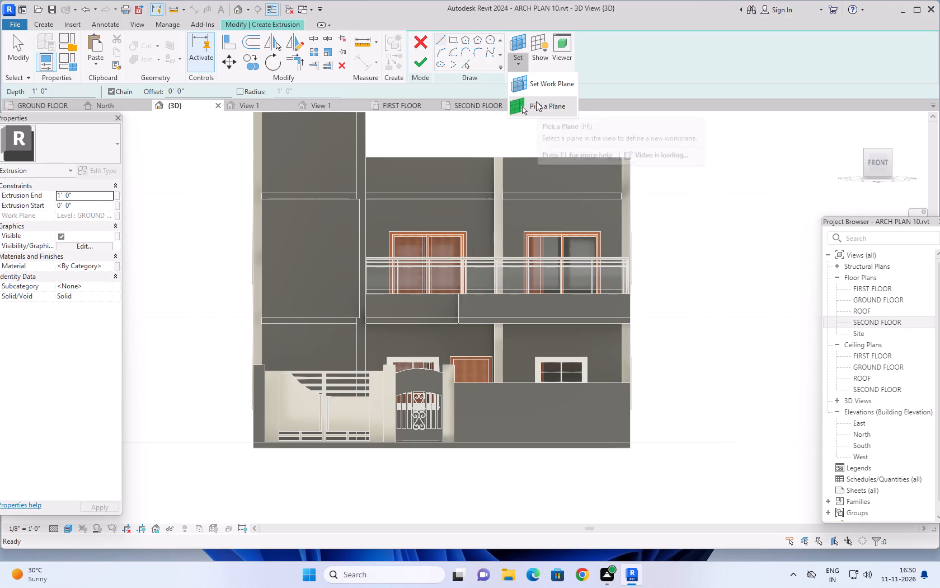
click(536, 101)
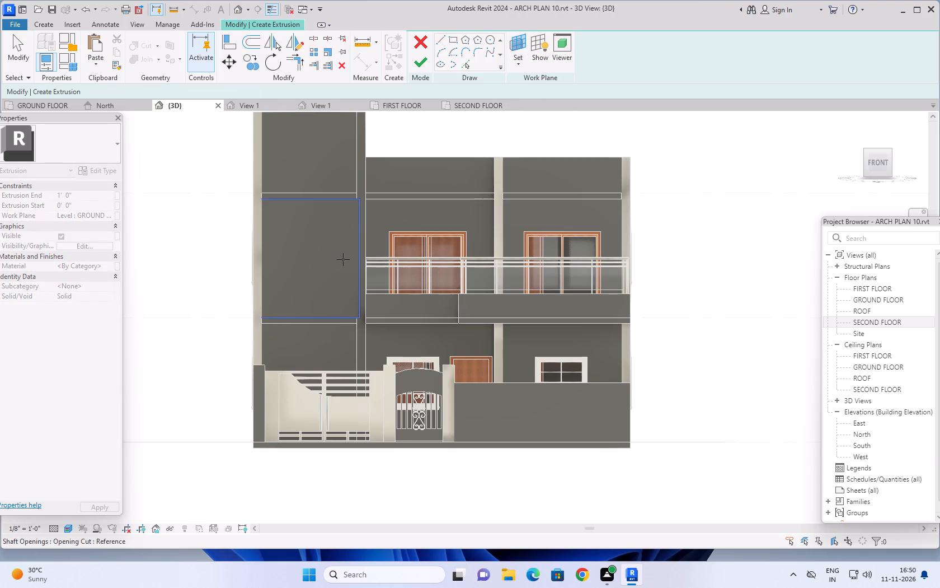
click(342, 260)
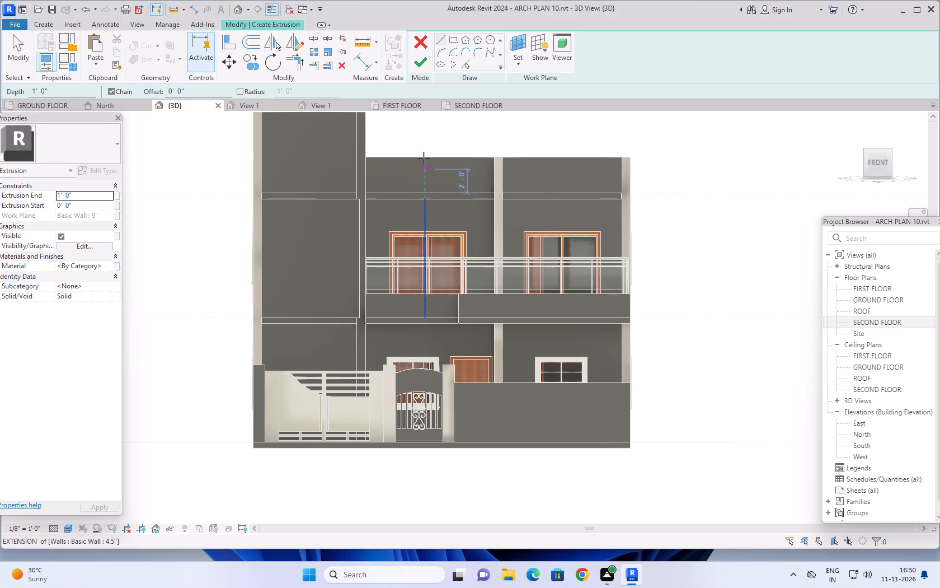
Sketch a narrow rectangle about 1' 1 3/4" by 17' 10" along the stair wall's balcony-side edge, from door-head height down to the wall's base.
click(455, 38)
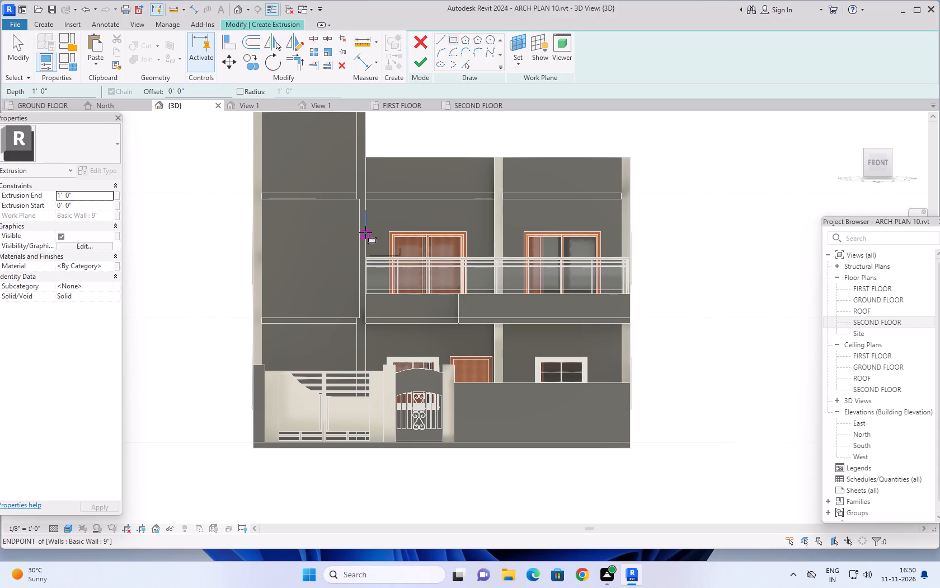
scroll(365, 232, up, 4)
scroll(365, 236, down, 1)
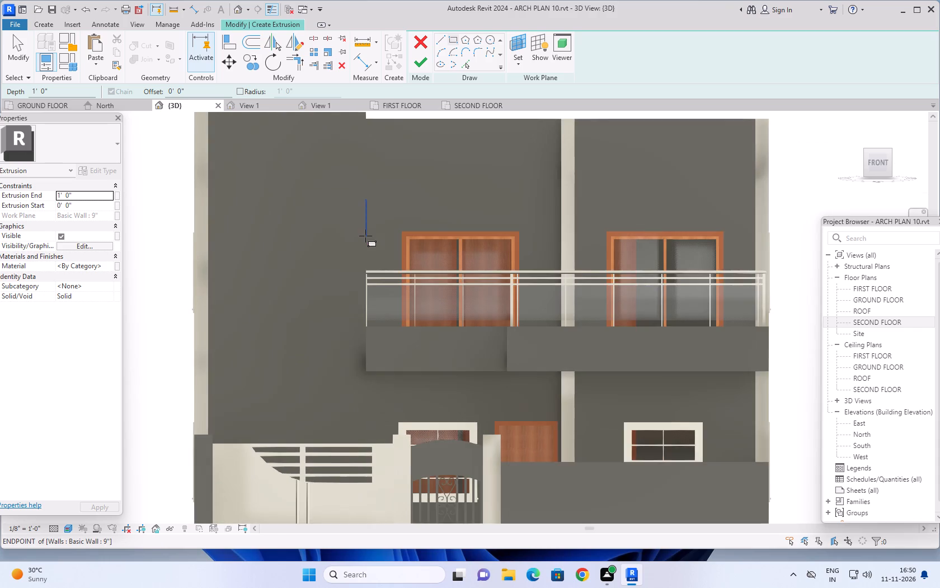
scroll(365, 236, down, 1)
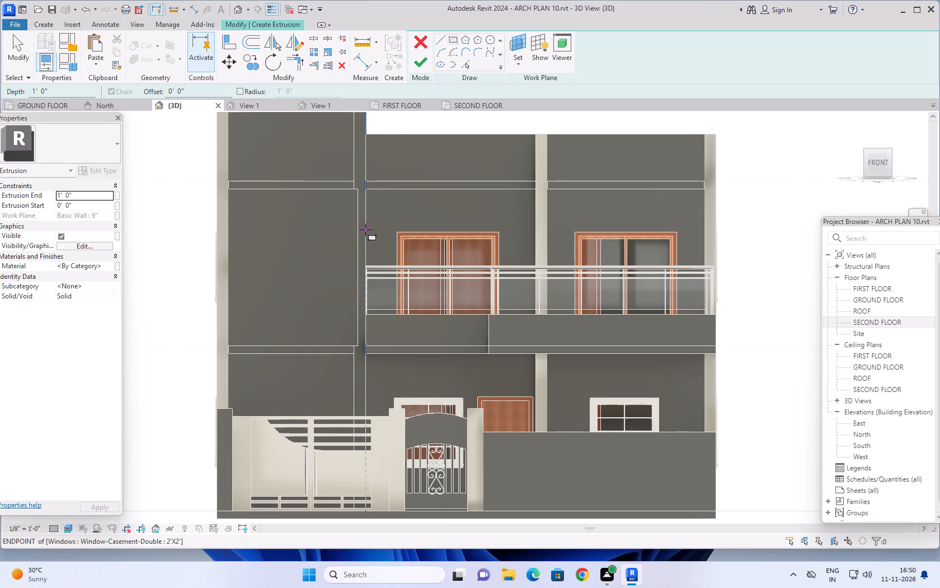
click(365, 231)
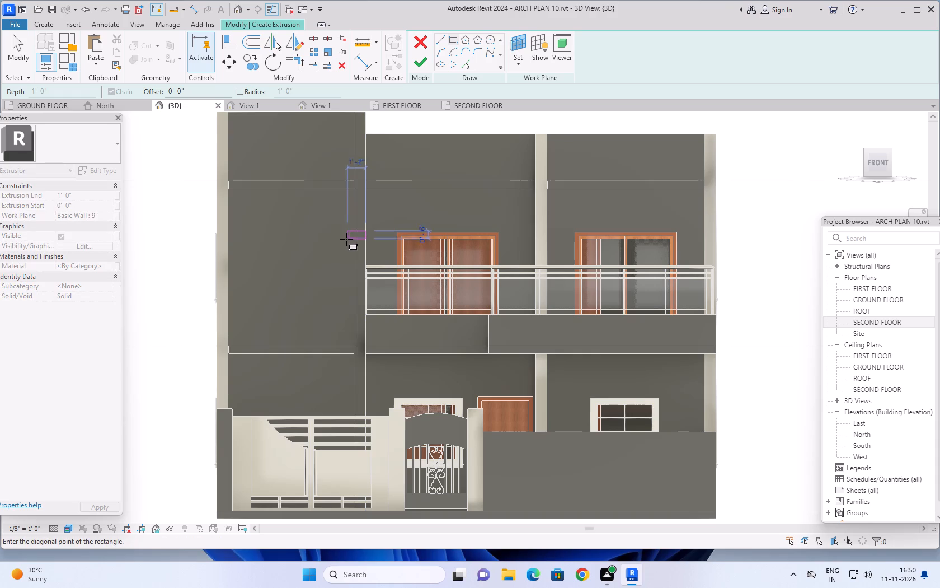
scroll(343, 355, down, 3)
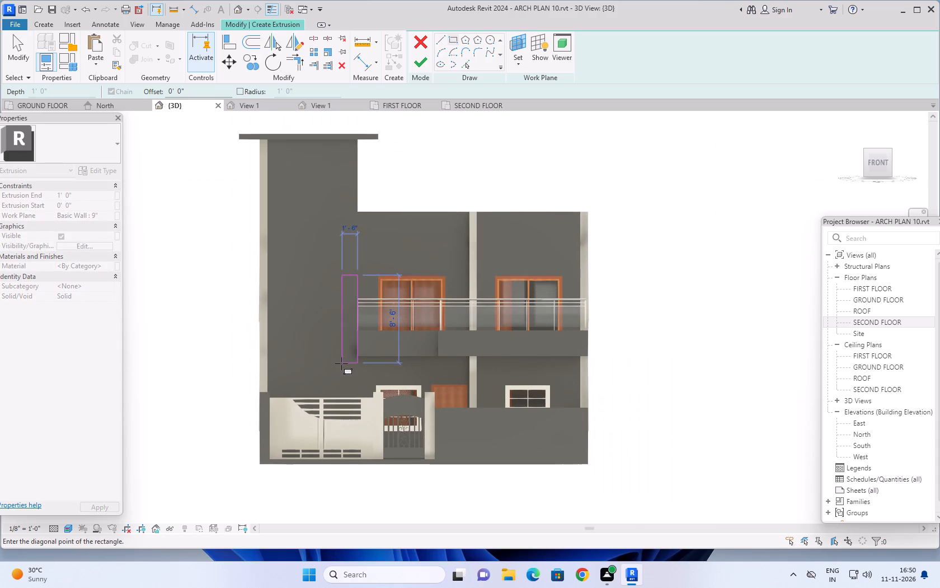
middle_drag(341, 360, 335, 279)
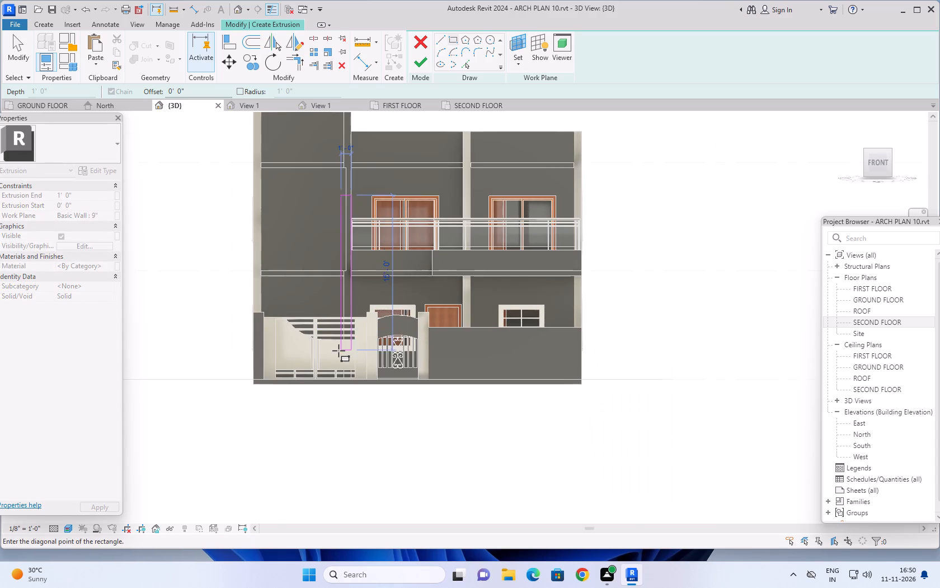
scroll(339, 351, up, 10)
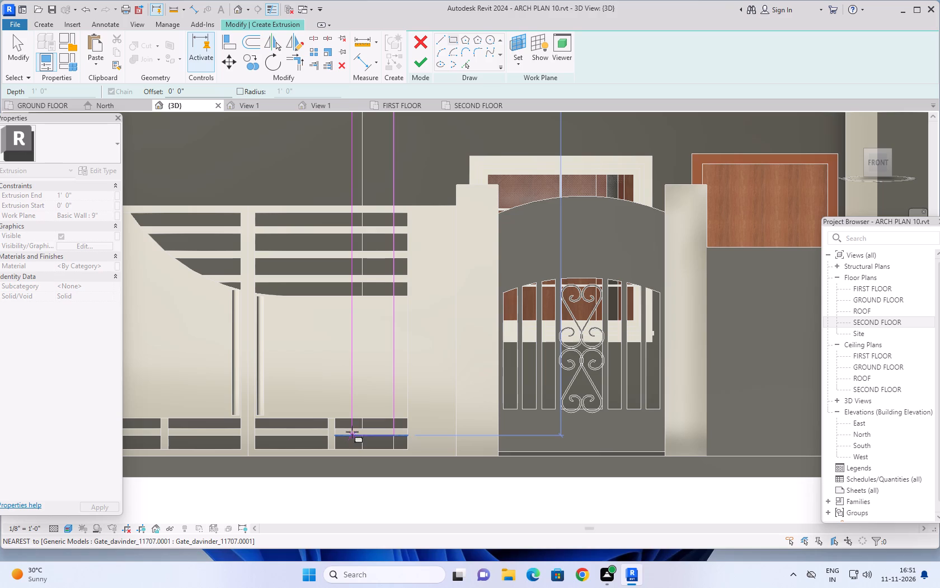
scroll(352, 424, up, 3)
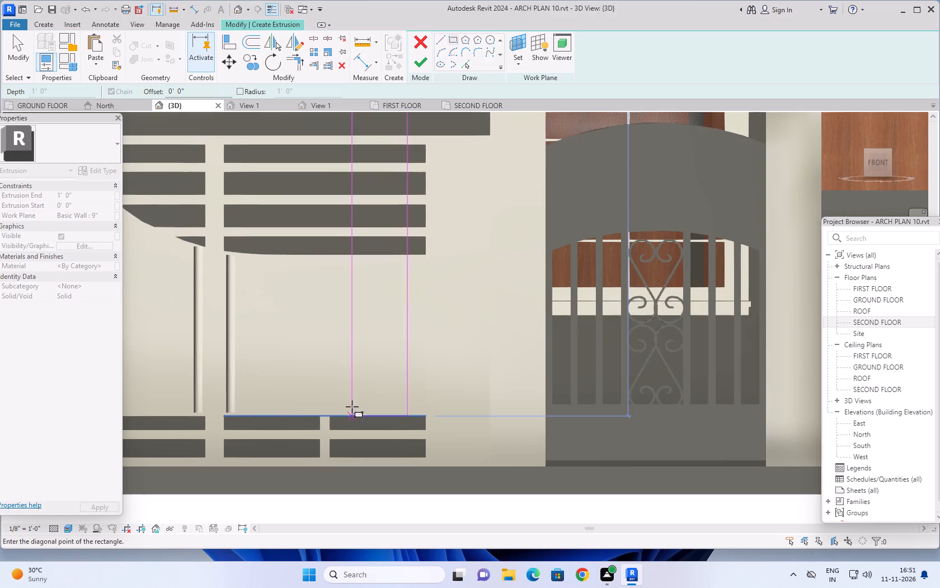
scroll(356, 343, down, 7)
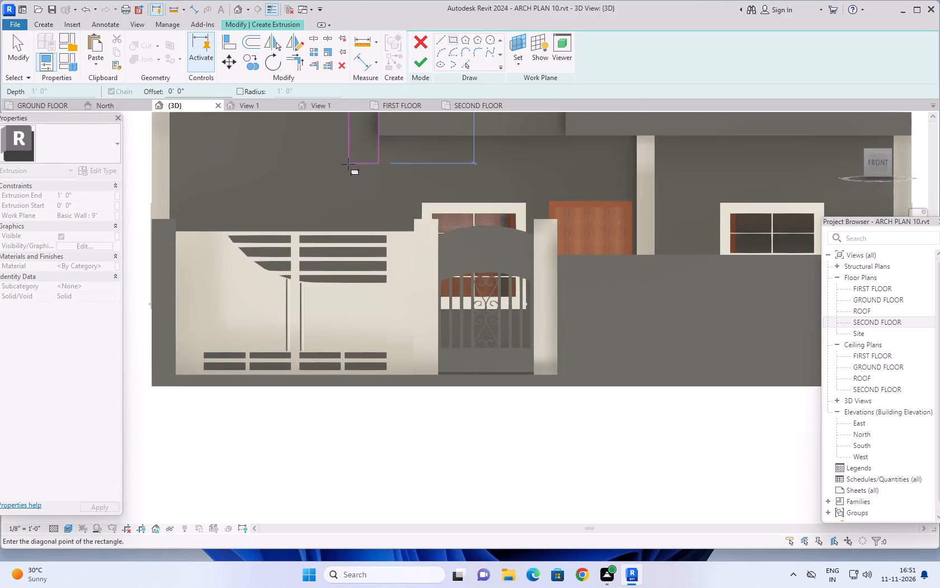
shift+middle_drag(348, 164, 344, 388)
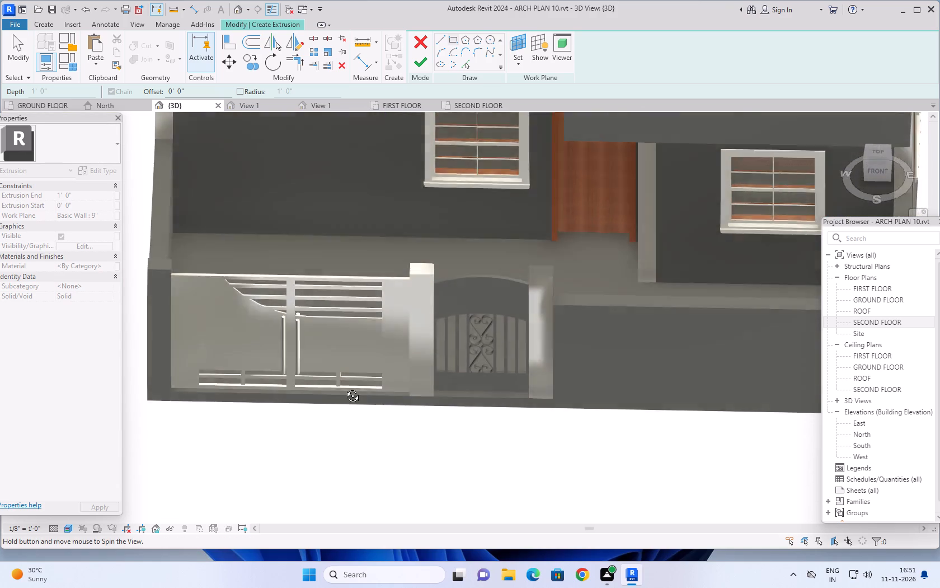
shift+middle_drag(344, 388, 344, 395)
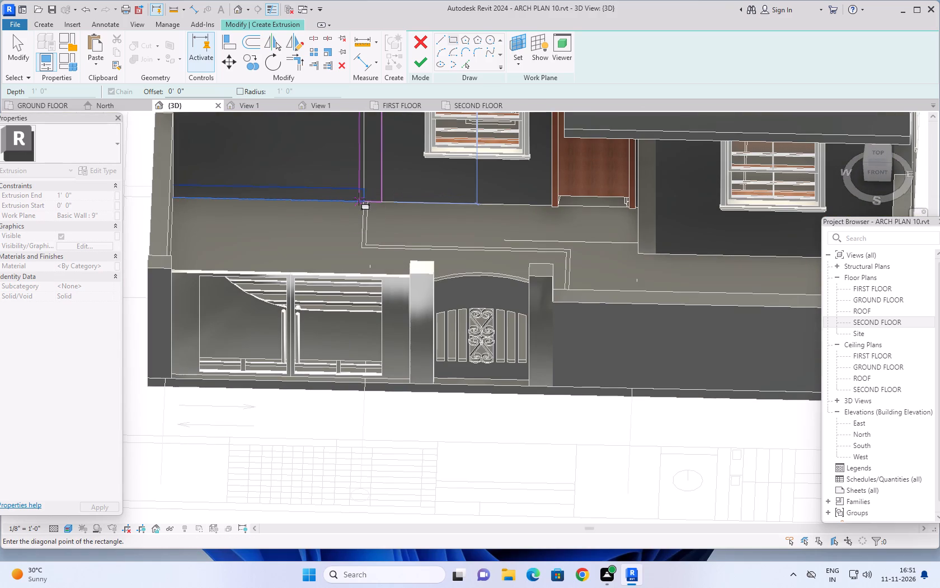
scroll(356, 200, up, 2)
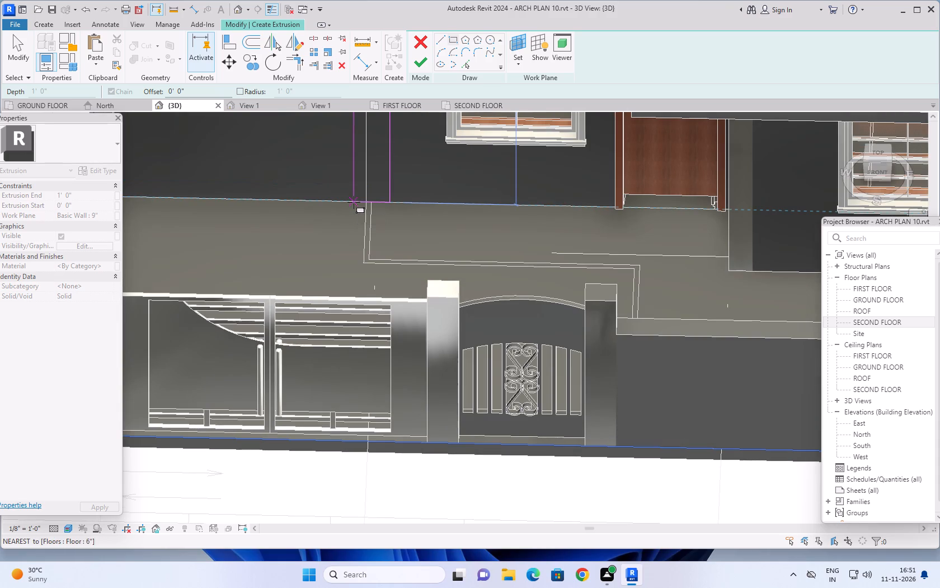
click(354, 202)
scroll(329, 288, down, 5)
shift+middle_drag(342, 281, 355, 230)
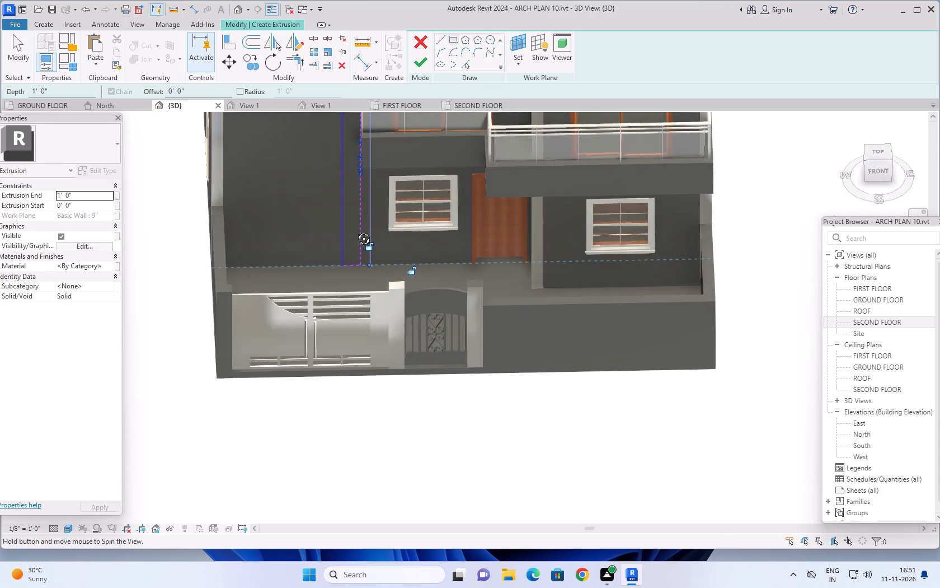
shift+middle_drag(355, 230, 361, 183)
scroll(360, 217, down, 6)
middle_drag(376, 329, 369, 351)
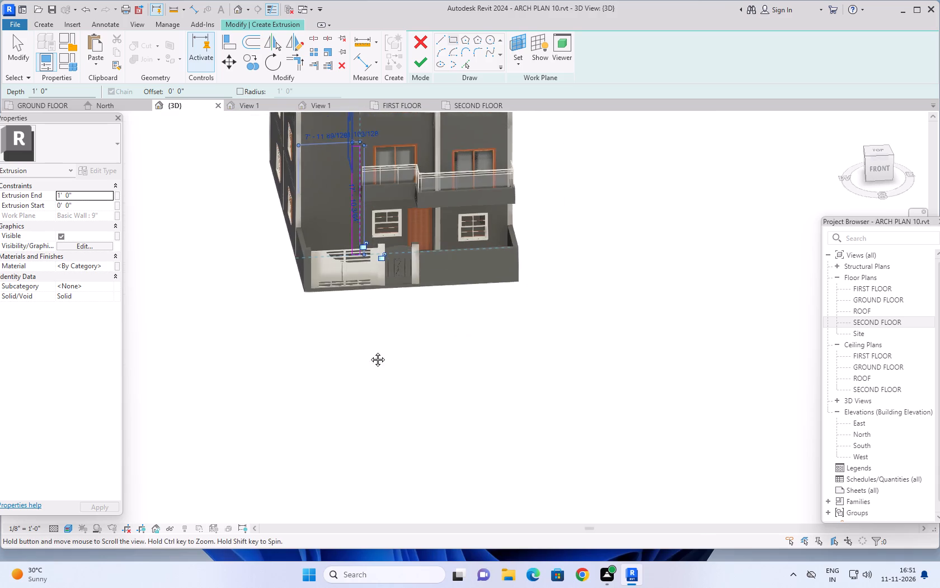
middle_drag(369, 351, 354, 412)
key(Escape)
key(Escape)
Set the sketched rectangle's width to 1' by moving its long line farthest from the balcony.
click(883, 169)
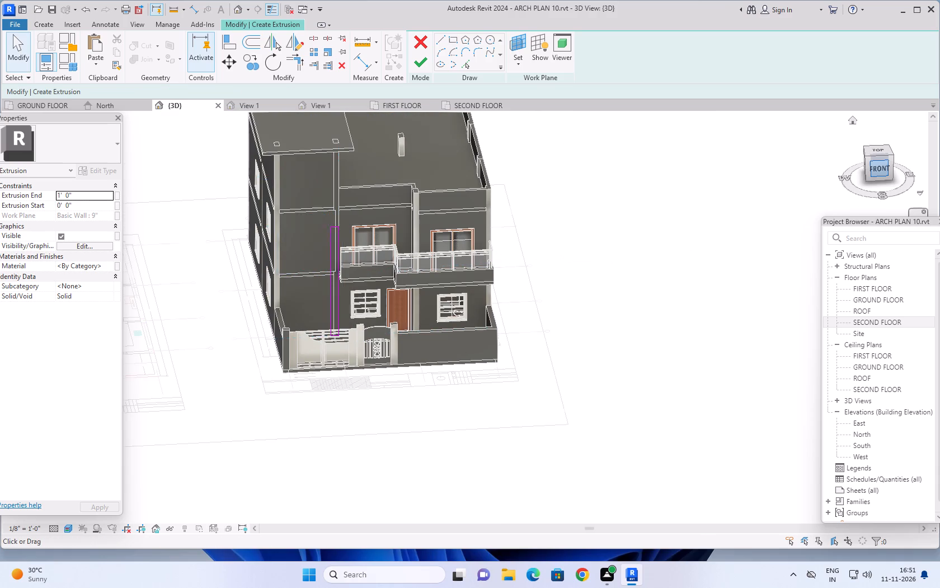
scroll(384, 300, up, 11)
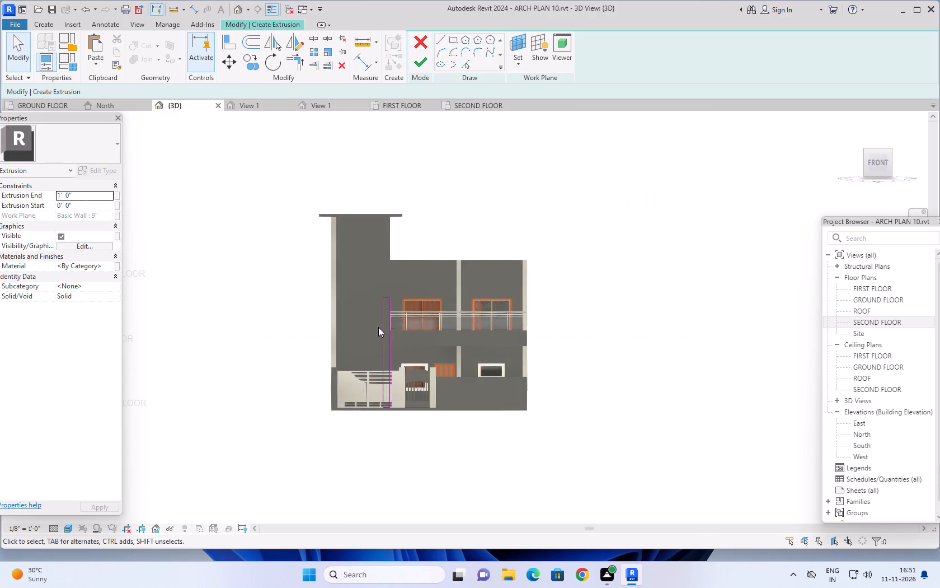
scroll(378, 327, up, 4)
middle_drag(374, 325, 388, 230)
scroll(391, 257, up, 3)
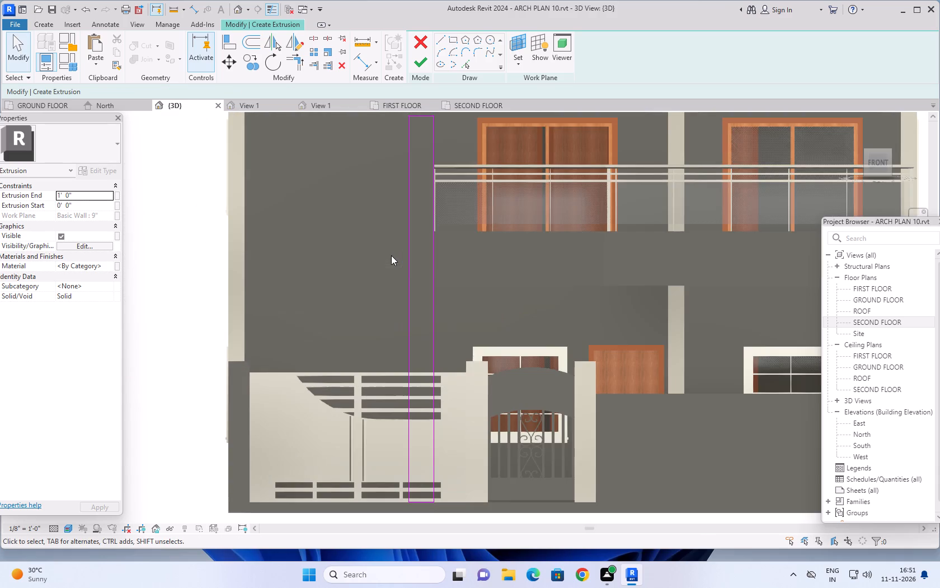
key(Escape)
key(Escape)
key(Escape)
click(410, 252)
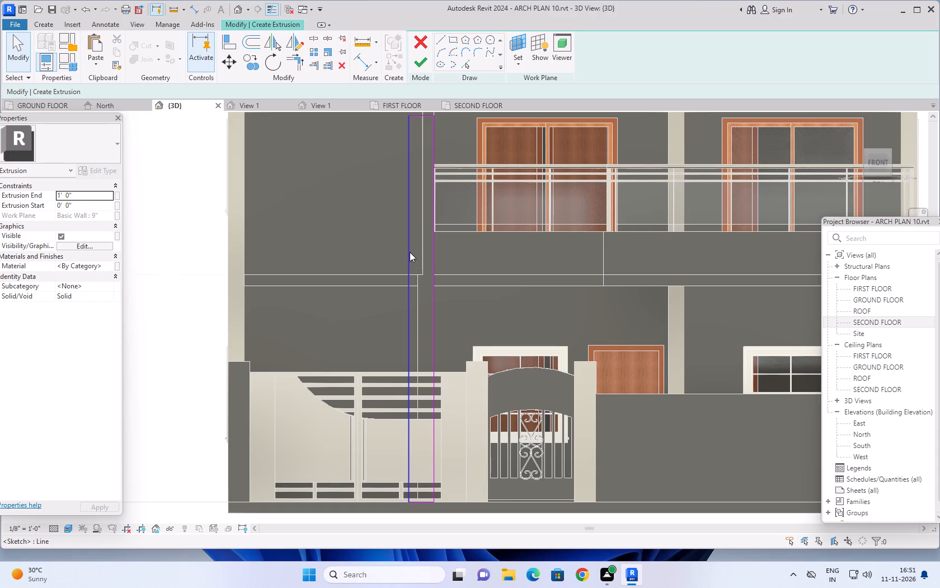
scroll(347, 240, down, 3)
middle_drag(347, 240, 337, 312)
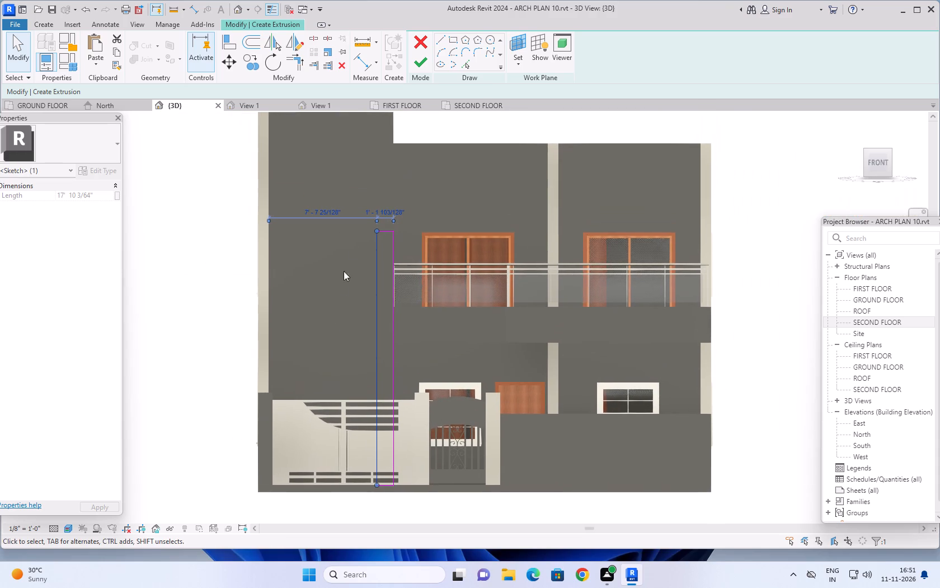
click(382, 212)
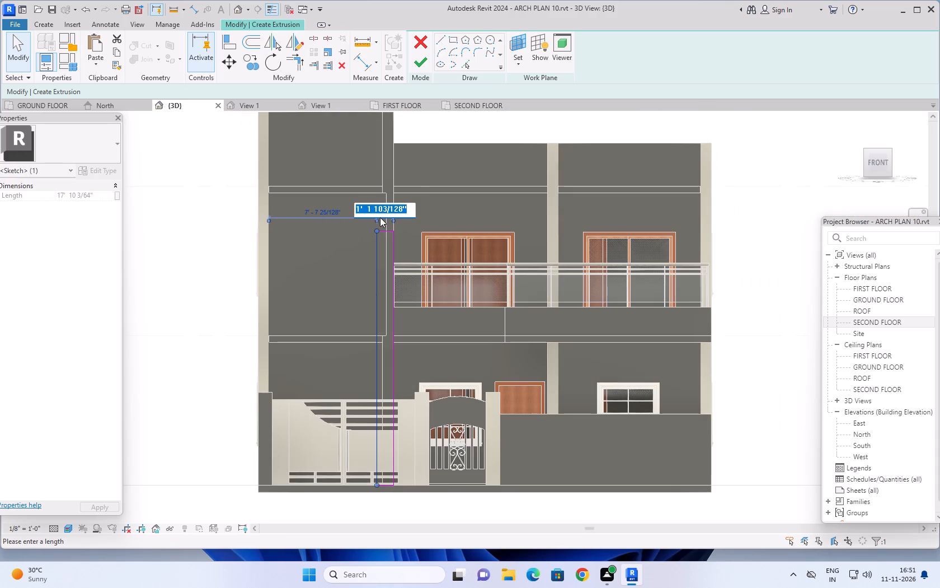
text(1')
key(Return)
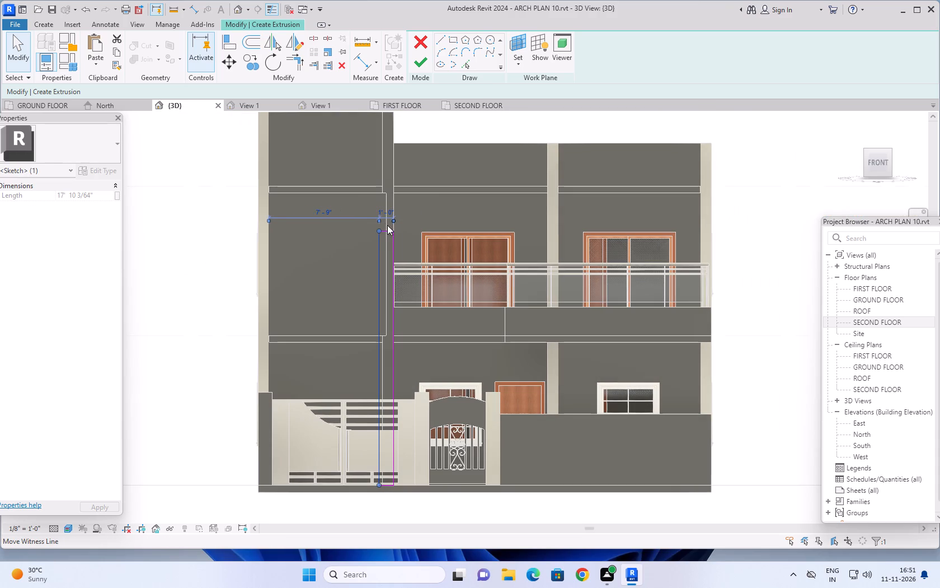
scroll(384, 235, up, 5)
key(Escape)
key(Escape)
key(Escape)
key(Escape)
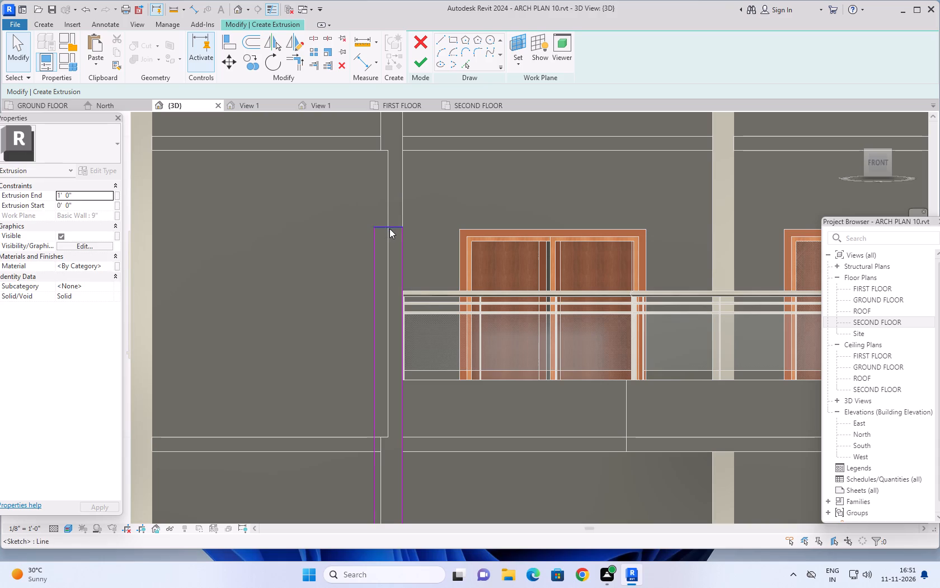
Delete the short top line of the rectangle sketch, leaving the strip open at its upper end.
click(389, 228)
scroll(389, 228, up, 1)
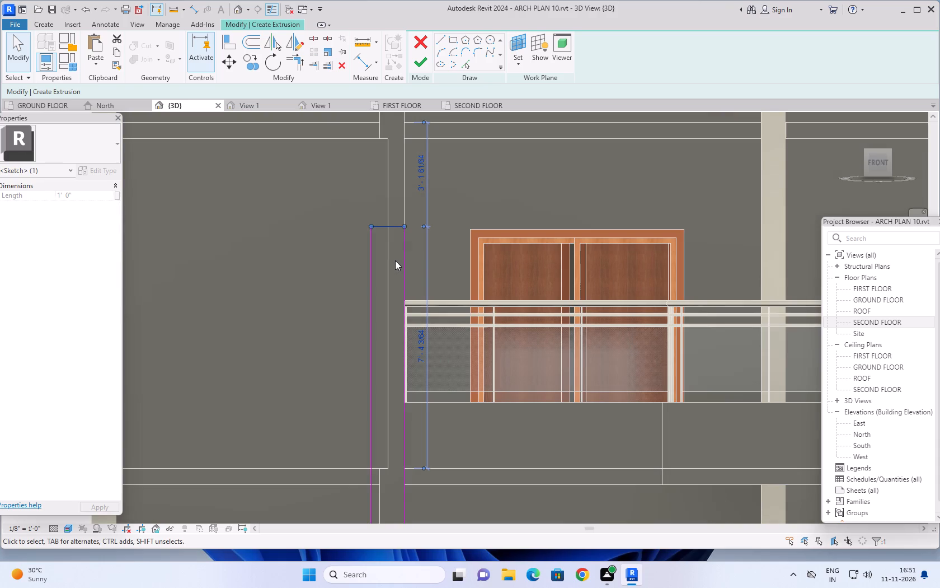
key(1)
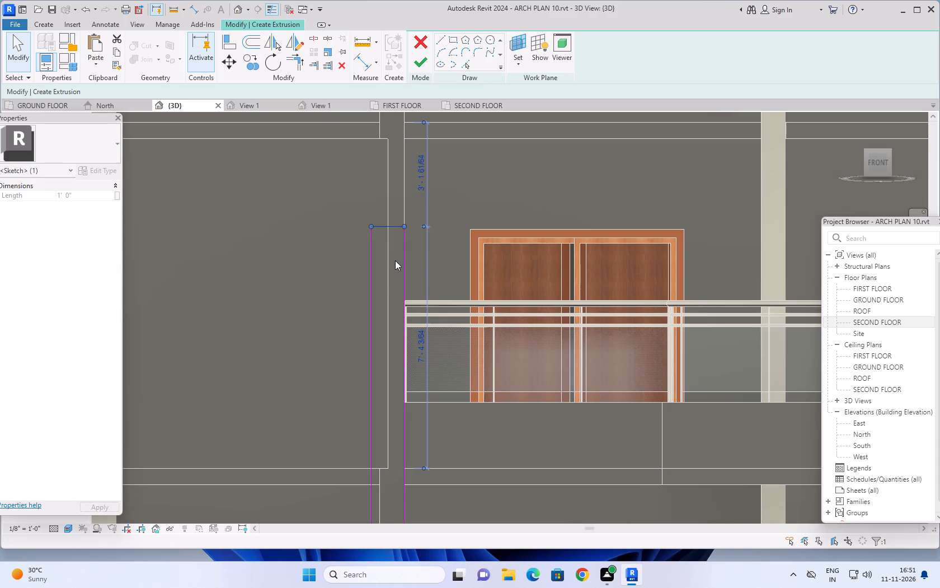
key(Delete)
scroll(480, 241, down, 3)
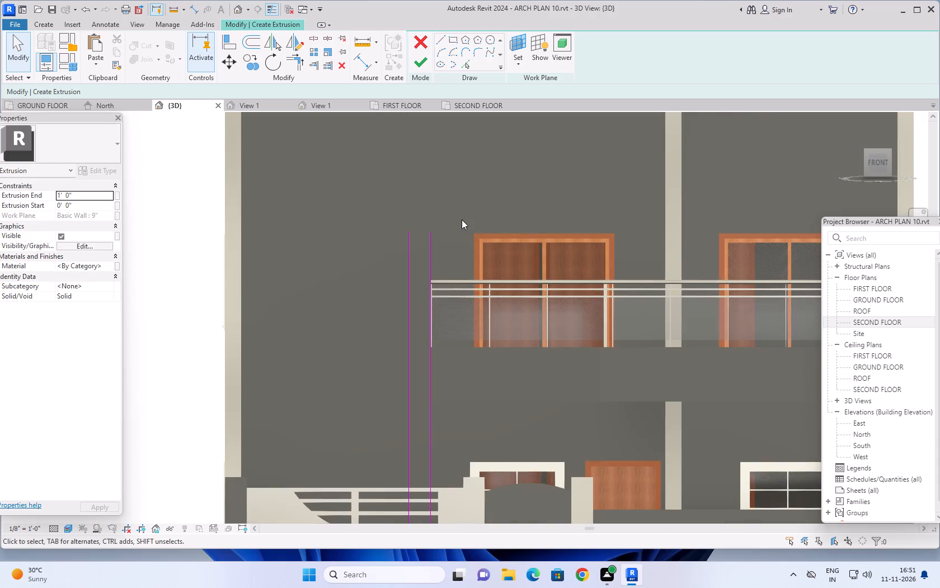
Sketch a horizontal rectangle 18' 9" by 1' above the balcony doors, from the facade's far outer corner toward the stair wall.
scroll(463, 218, down, 2)
middle_drag(491, 200, 364, 245)
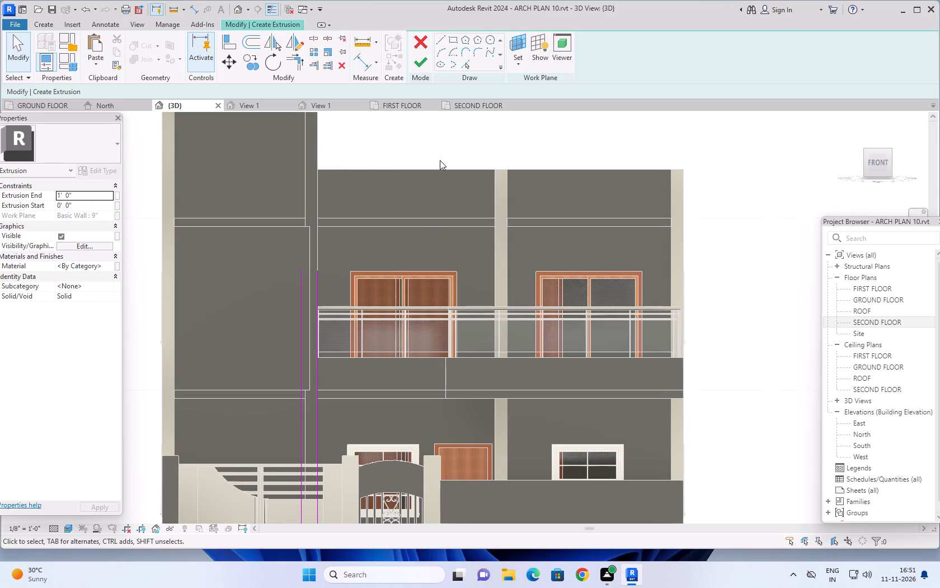
click(454, 37)
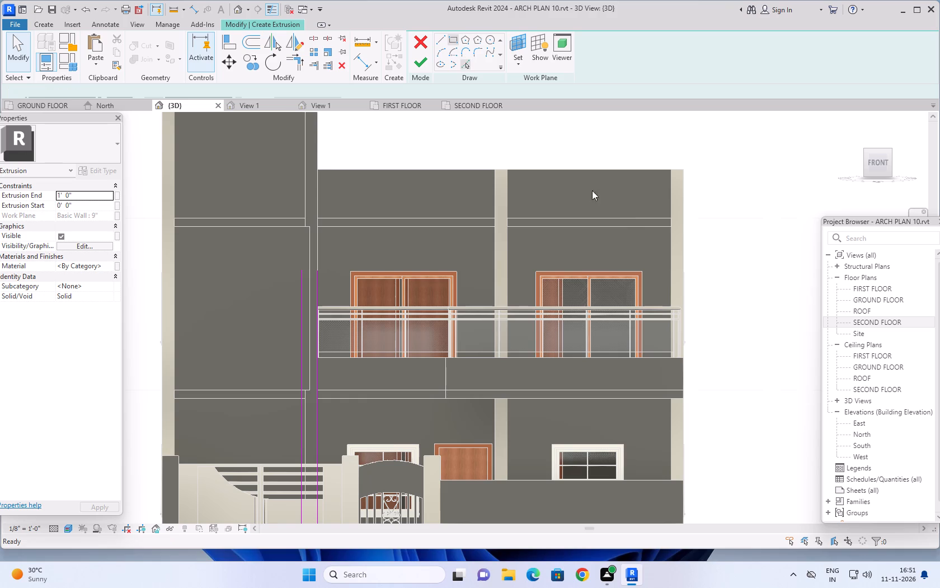
click(685, 216)
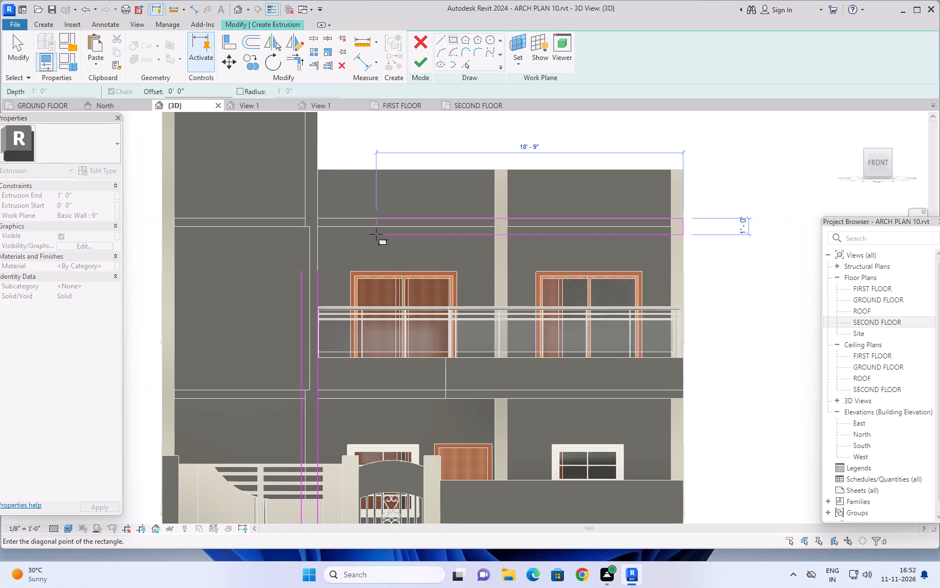
click(376, 234)
key(Escape)
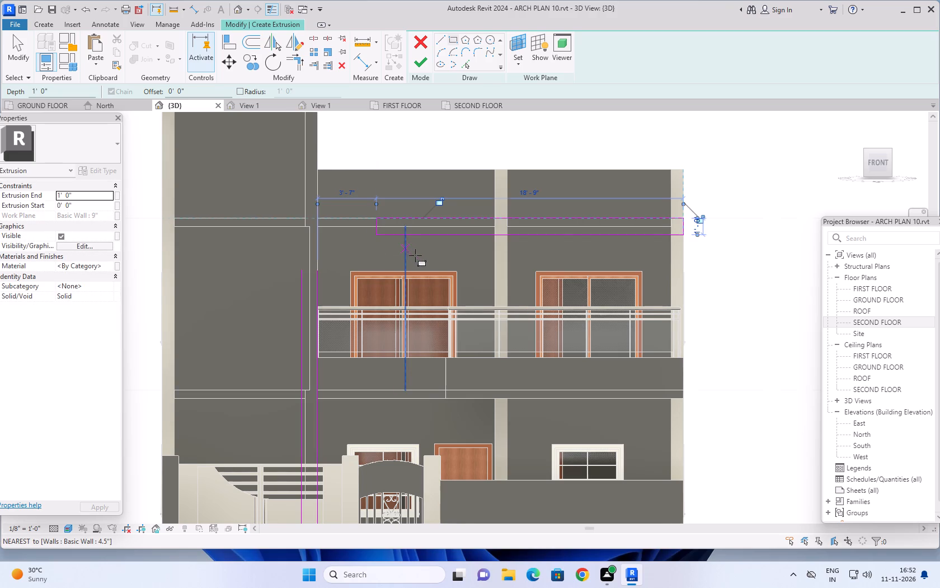
key(Escape)
key(Escape)
key(Escape)
key(Escape)
key(Escape)
key(Escape)
key(Escape)
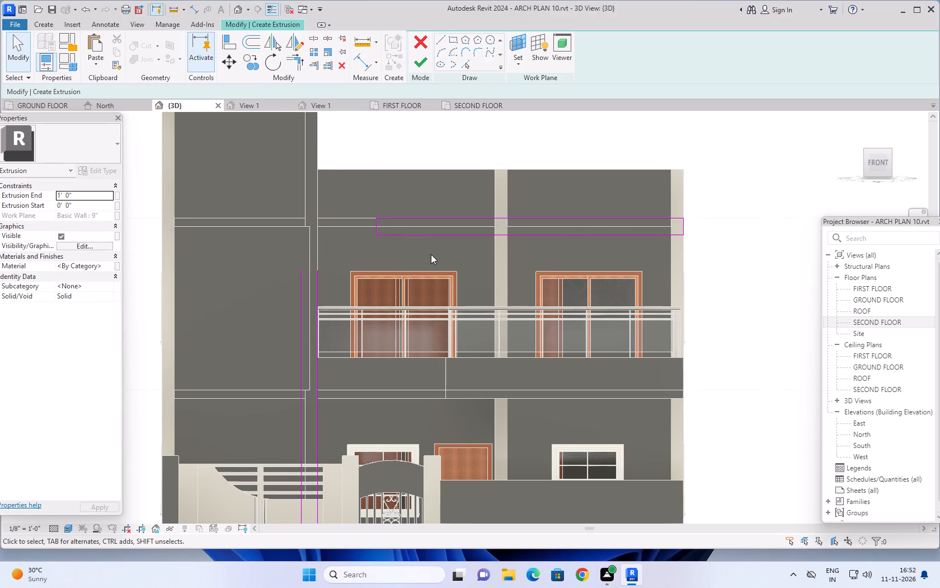
key(Escape)
key(Escape)
Delete the short end line of the horizontal rectangle nearest the stair wall, leaving the strip open on that side.
click(378, 222)
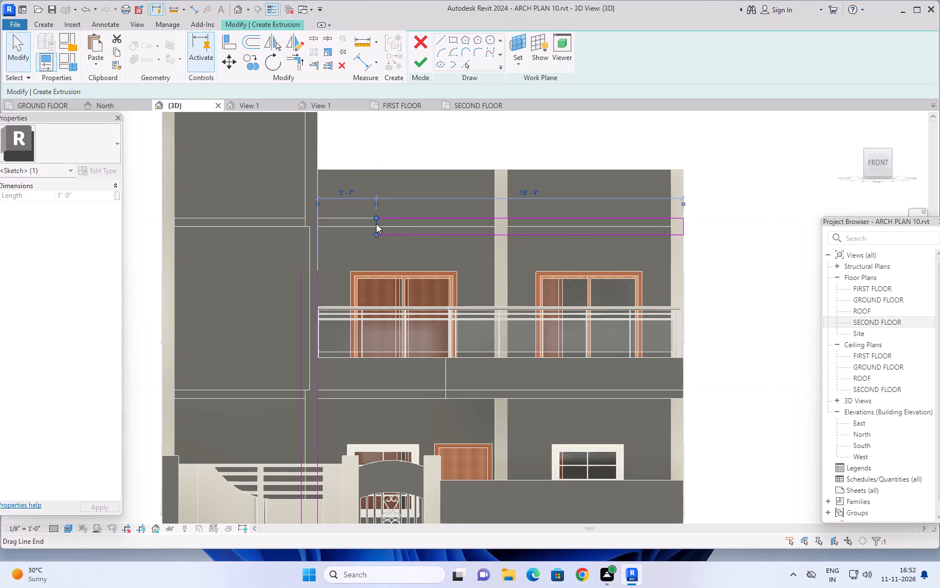
key(Delete)
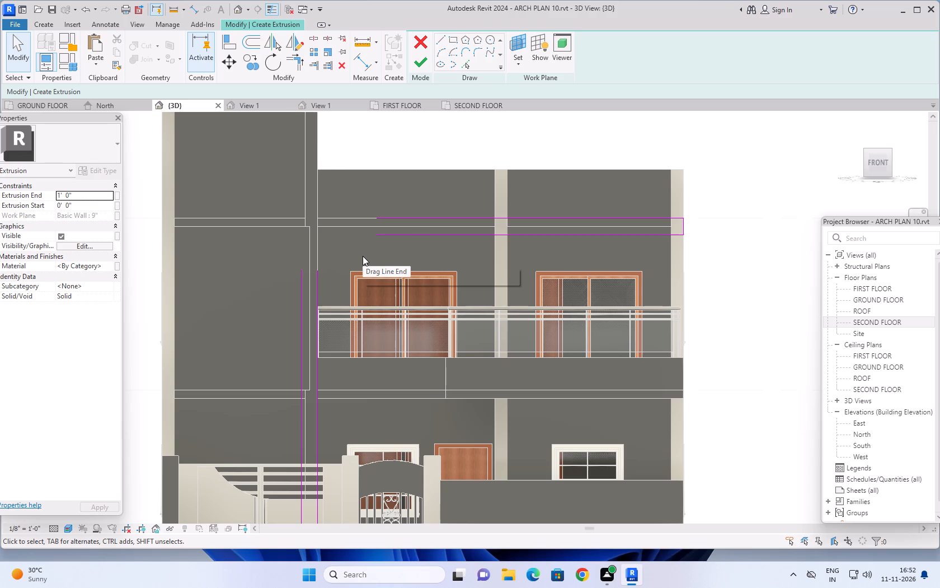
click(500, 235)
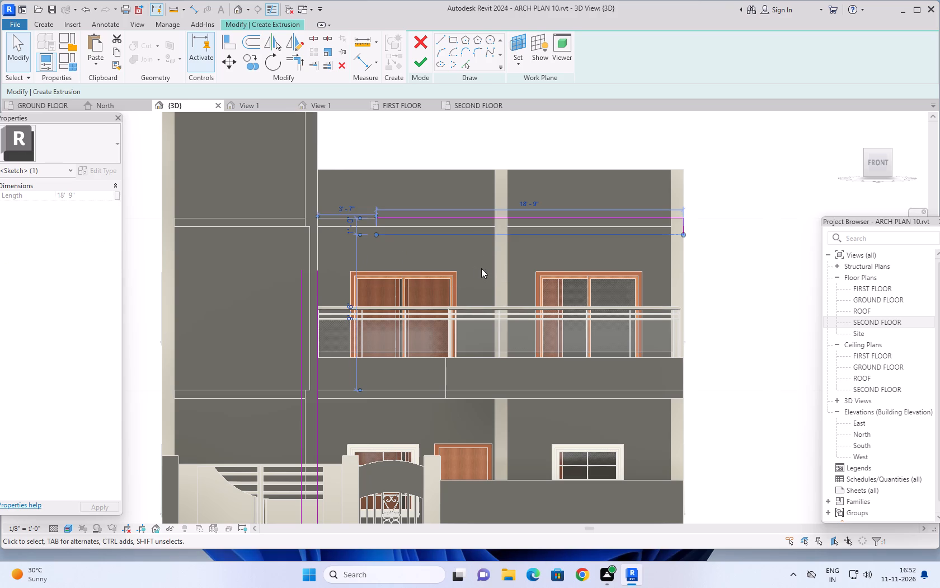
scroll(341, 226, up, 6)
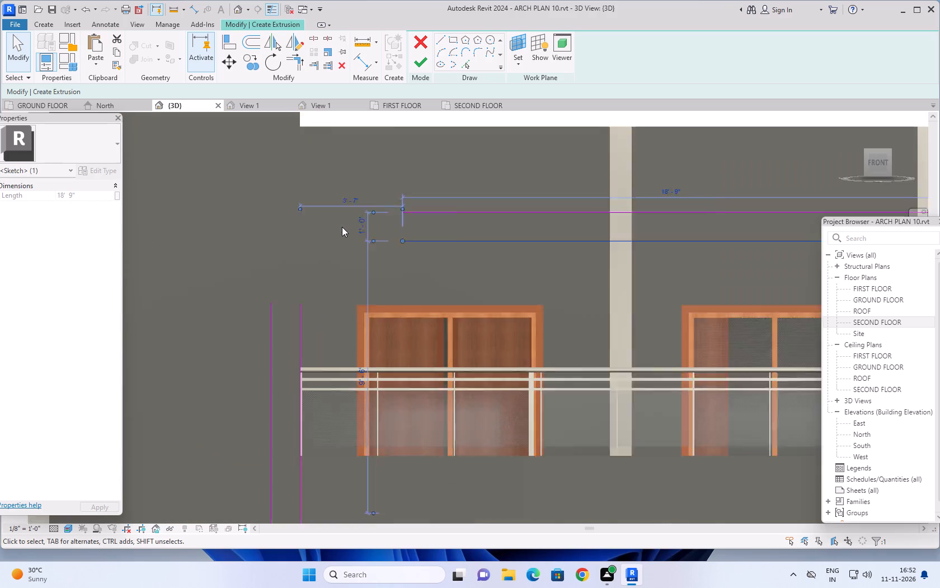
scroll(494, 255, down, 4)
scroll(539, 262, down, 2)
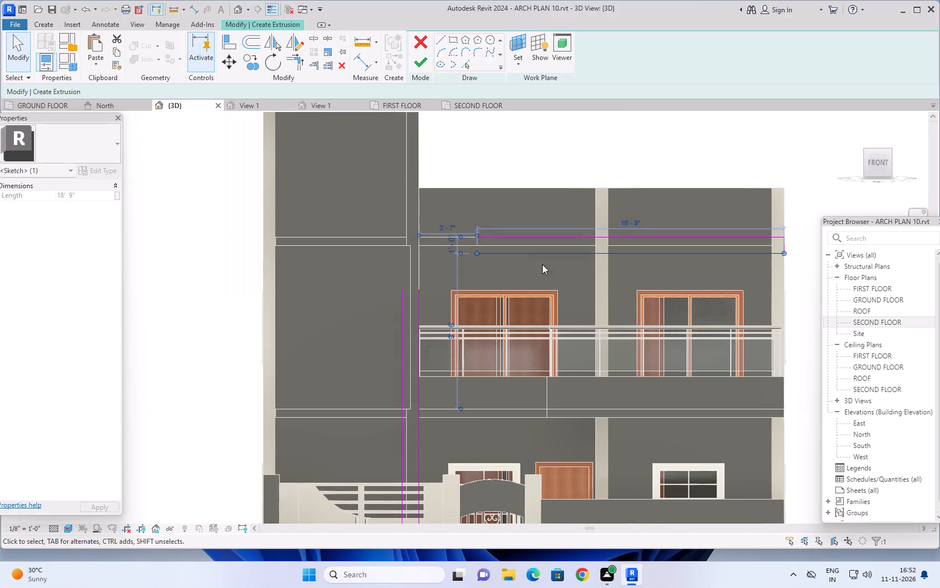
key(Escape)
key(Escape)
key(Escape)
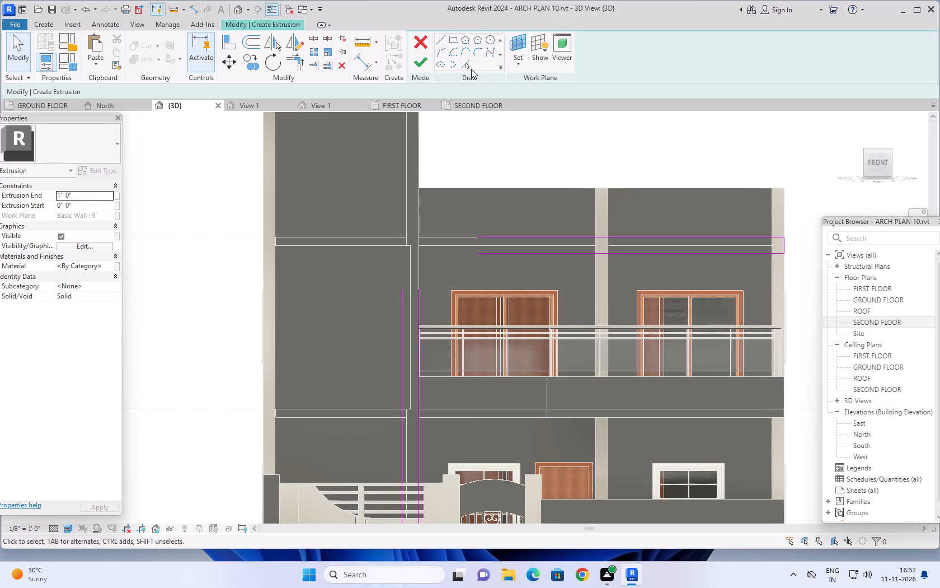
Join the horizontal strip's upper line to the vertical strip's outer line with a fillet arc of about 4' 11" radius.
click(476, 51)
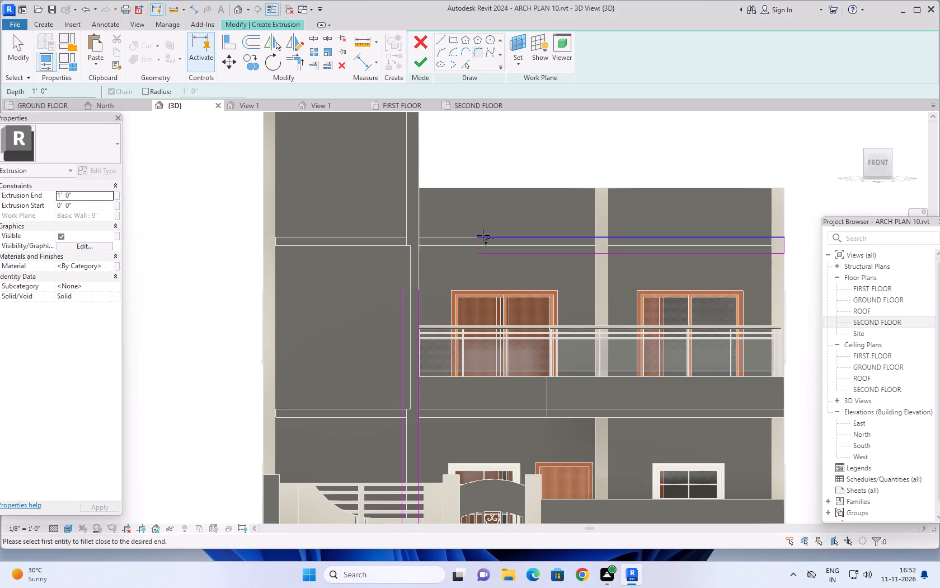
scroll(475, 237, up, 1)
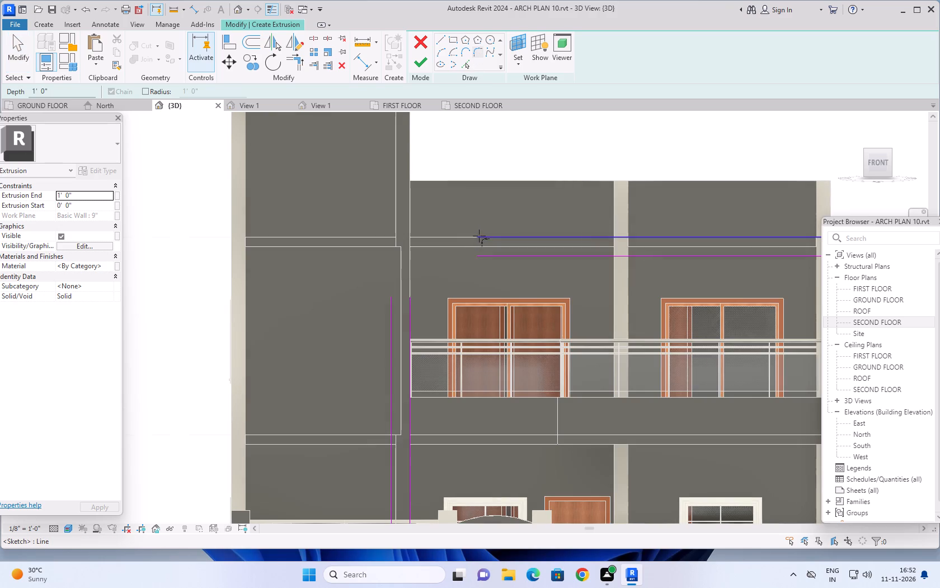
click(479, 236)
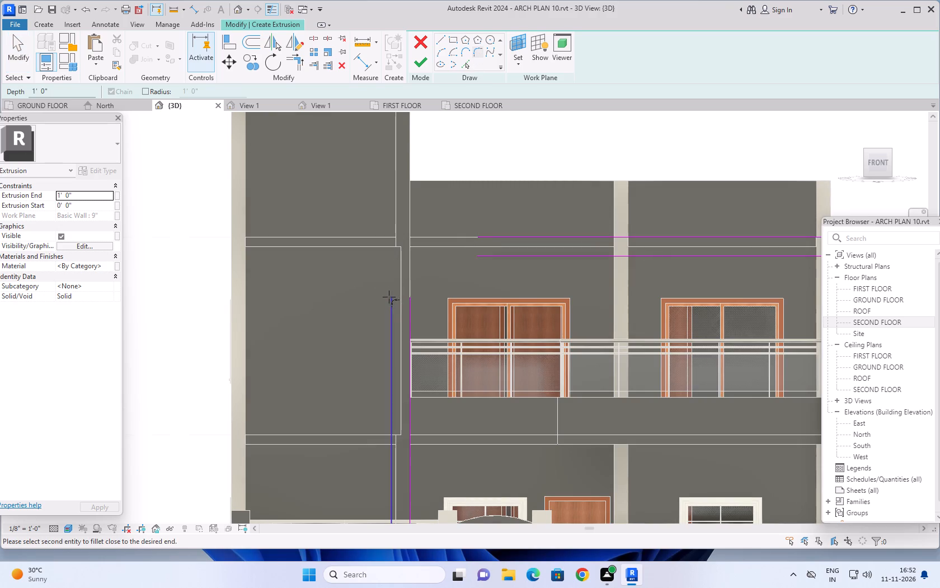
click(389, 297)
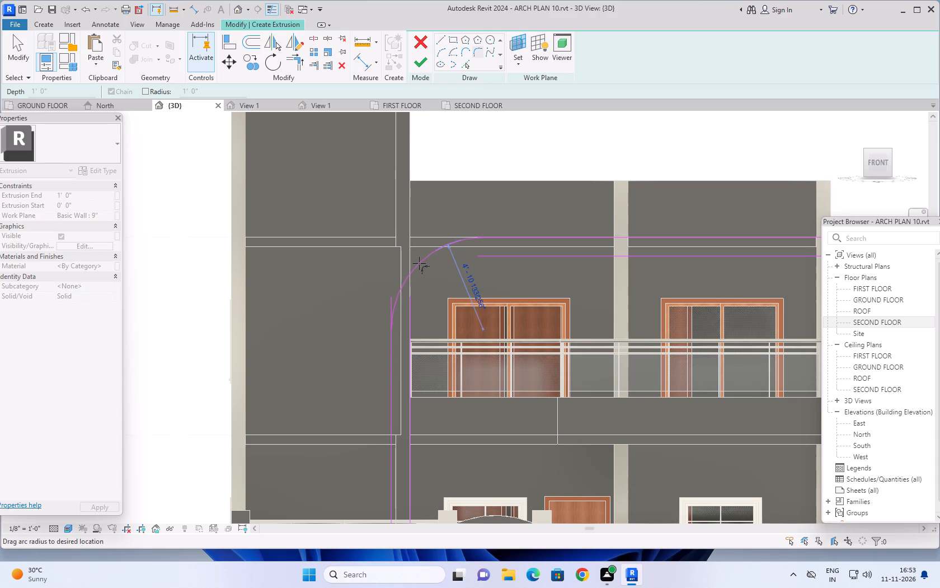
click(419, 263)
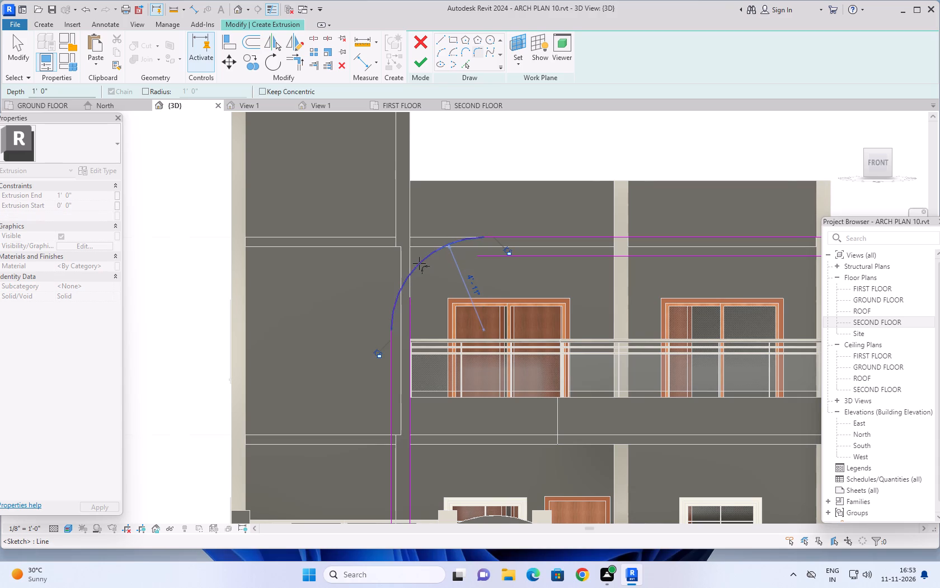
scroll(476, 272, down, 2)
middle_drag(464, 266, 426, 251)
key(Escape)
key(Escape)
key(Escape)
scroll(405, 267, up, 3)
middle_drag(410, 260, 416, 247)
key(Escape)
key(Escape)
Create the inner corner arc by picking the outer fillet arc with a 1' offset toward the balcony.
click(468, 64)
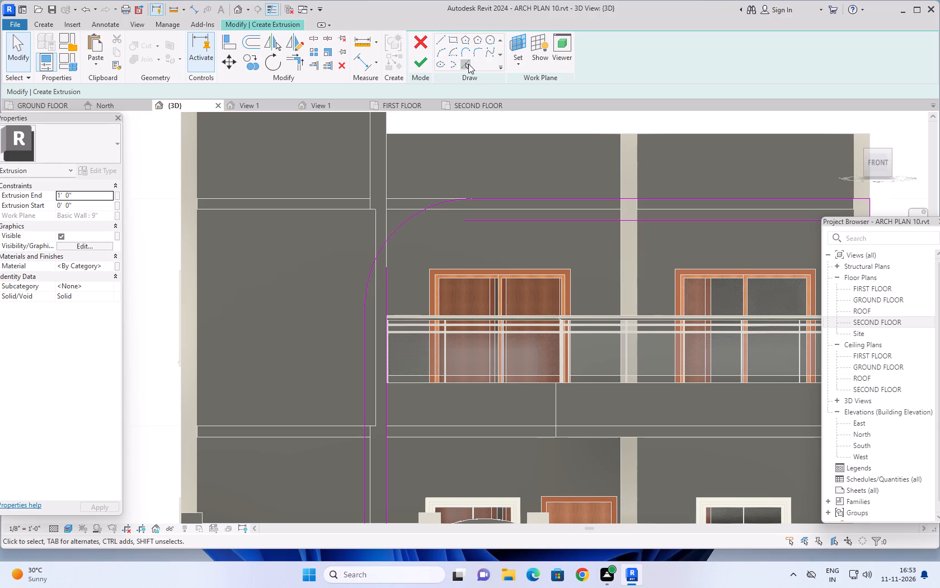
drag(166, 94, 124, 90)
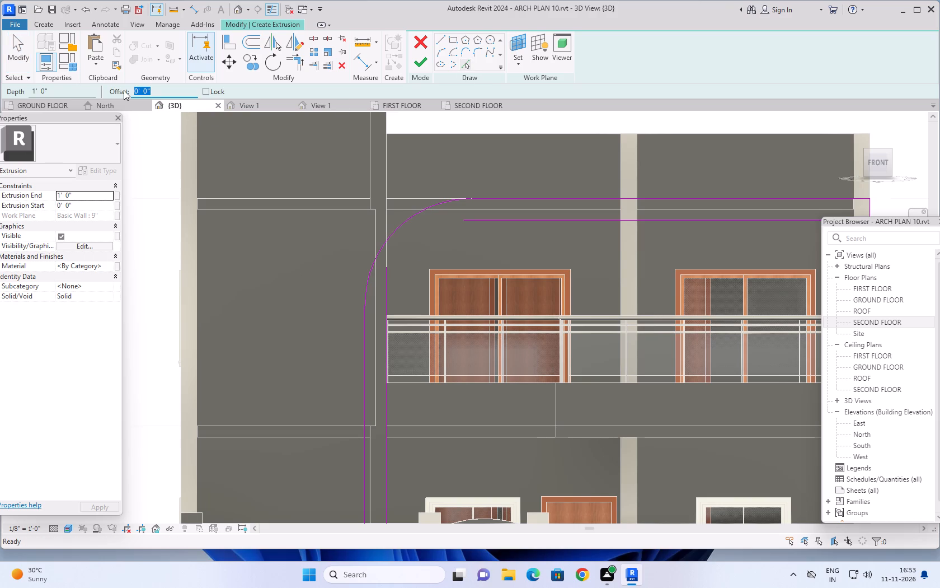
text(1')
key(Return)
click(402, 228)
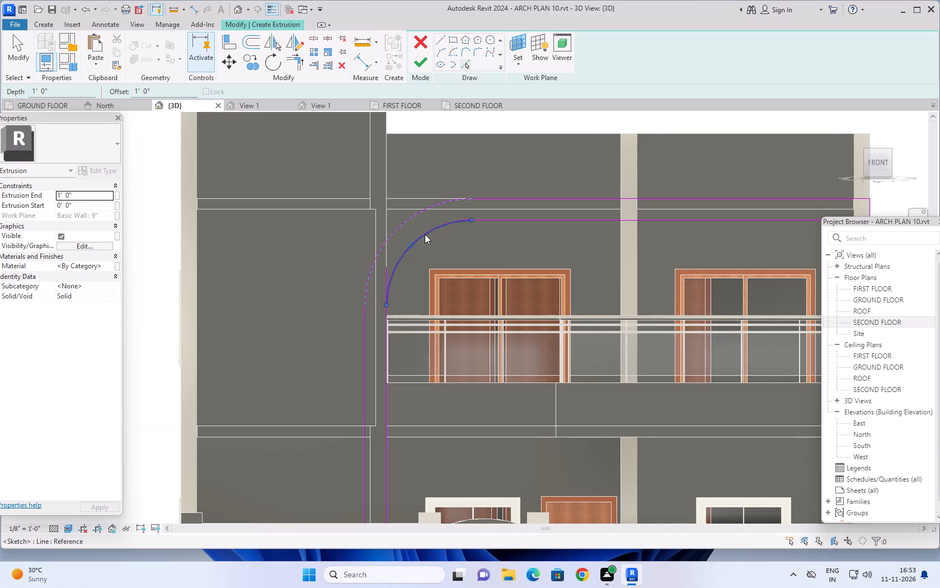
key(Escape)
key(Escape)
key(Escape)
key(Escape)
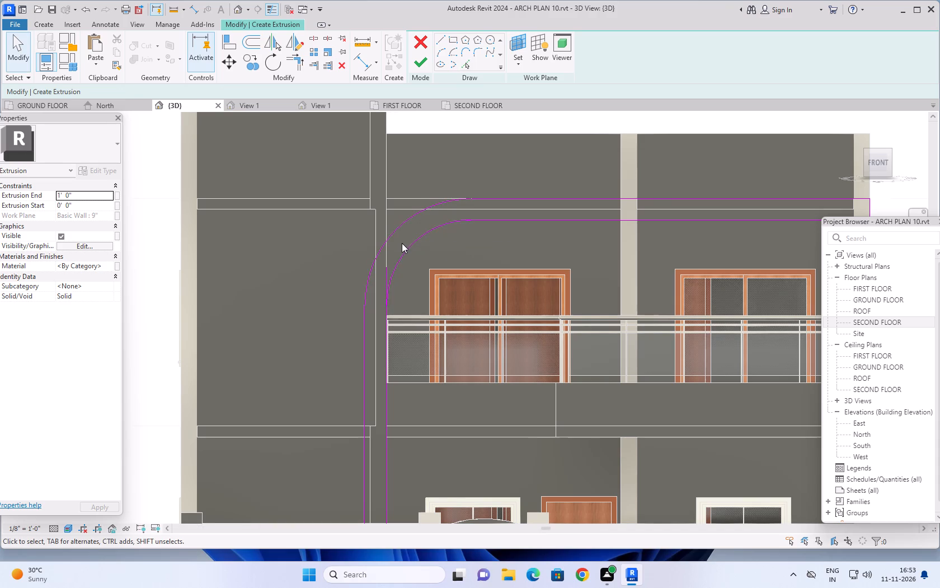
Shorten the vertical strip's balcony-side line to about 16' 1", bringing its upper end down to the inner arc's lower end.
scroll(401, 244, up, 3)
key(Escape)
key(Escape)
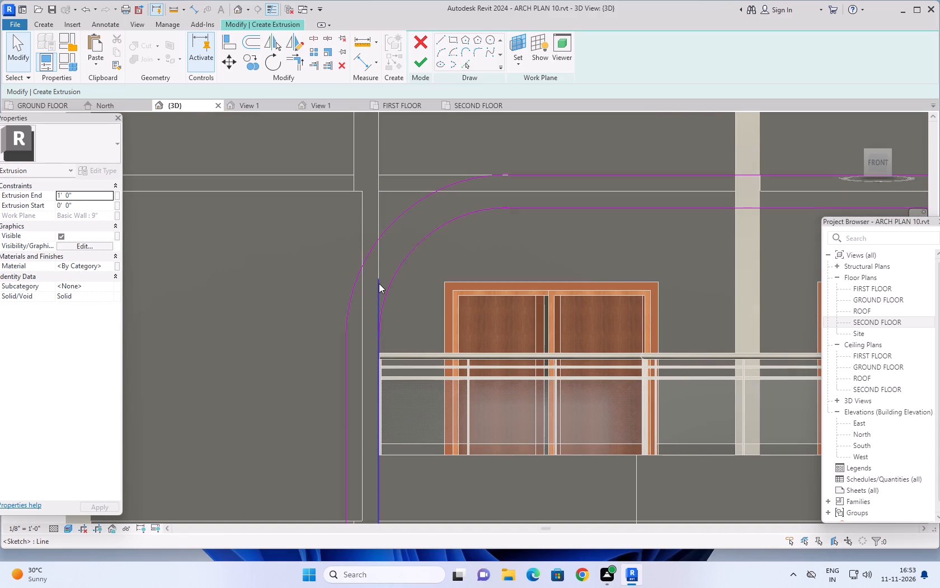
click(379, 284)
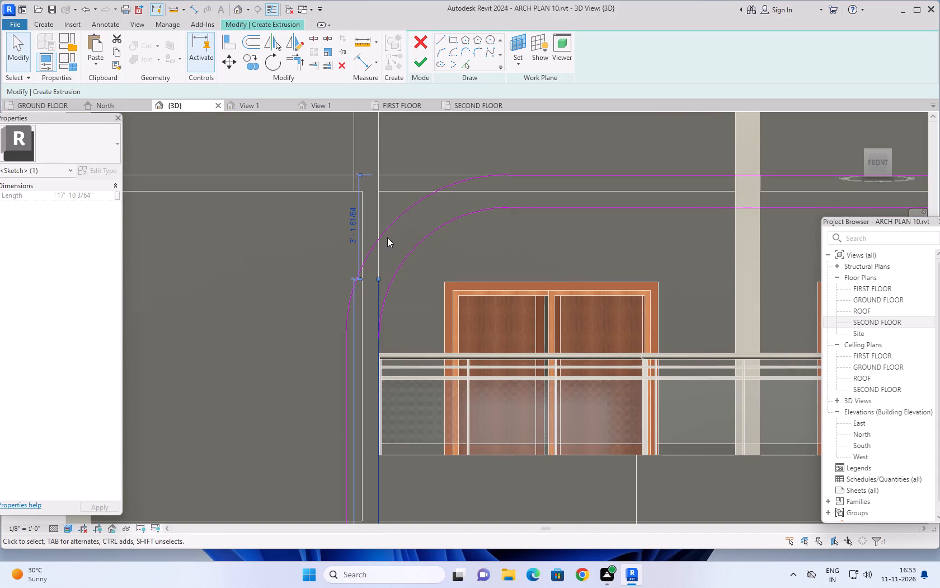
middle_drag(386, 259, 391, 187)
scroll(391, 187, up, 1)
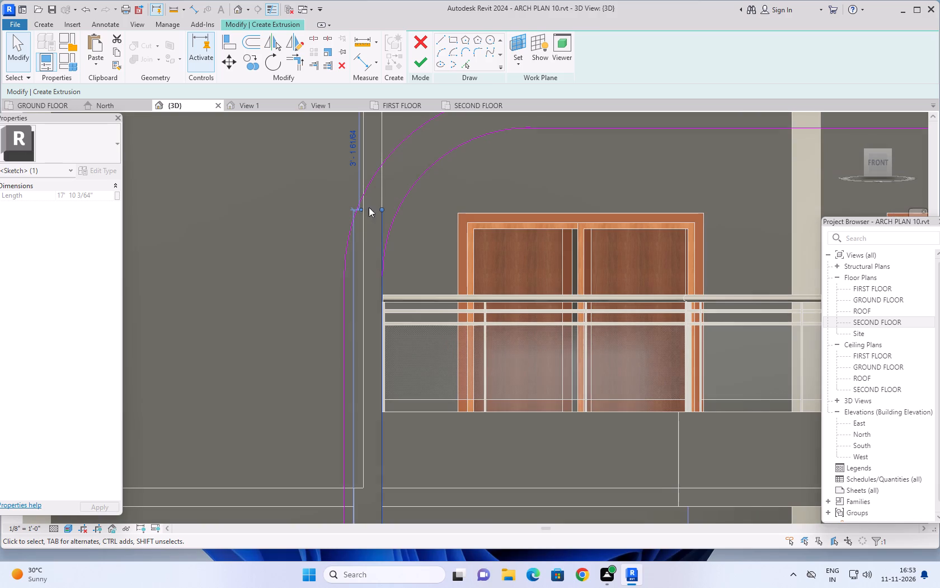
drag(382, 211, 382, 225)
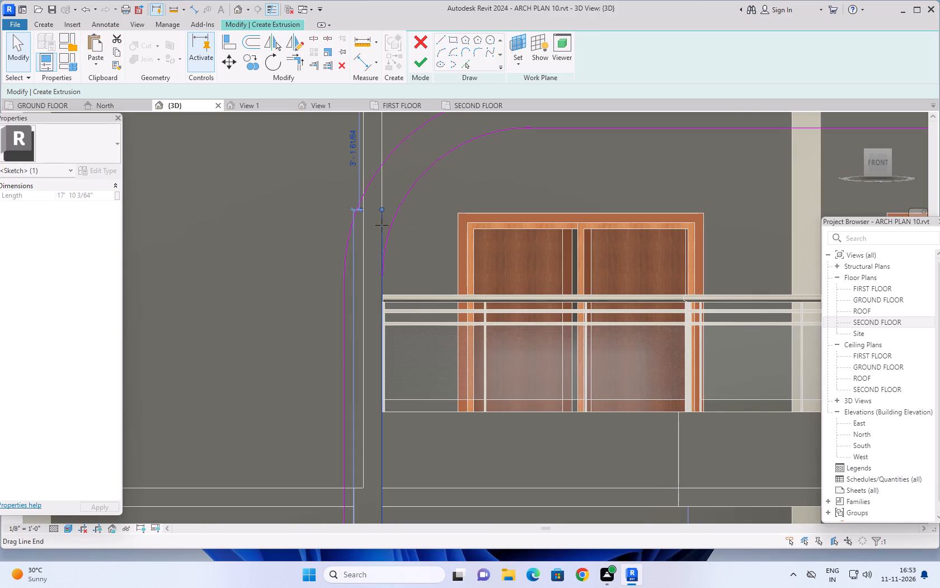
drag(382, 225, 382, 281)
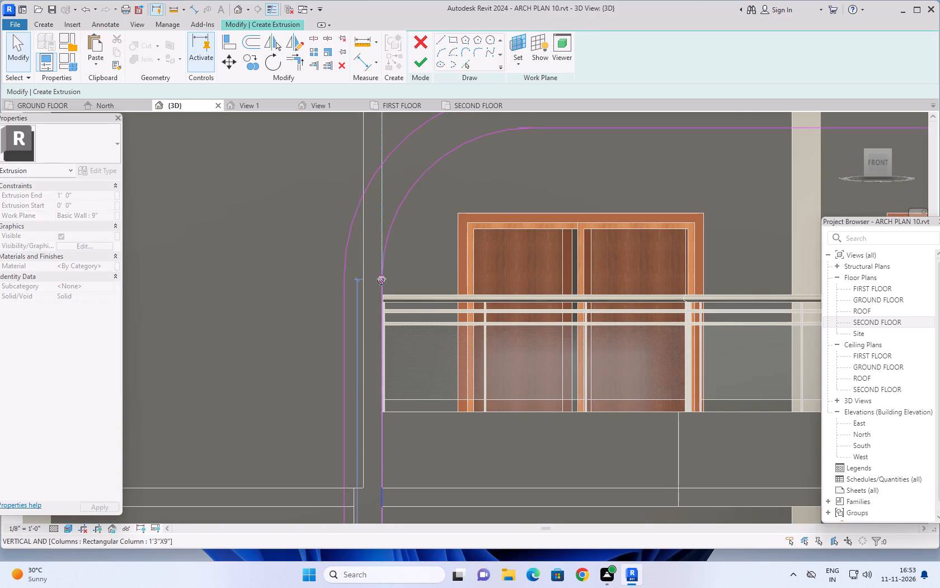
drag(382, 281, 382, 279)
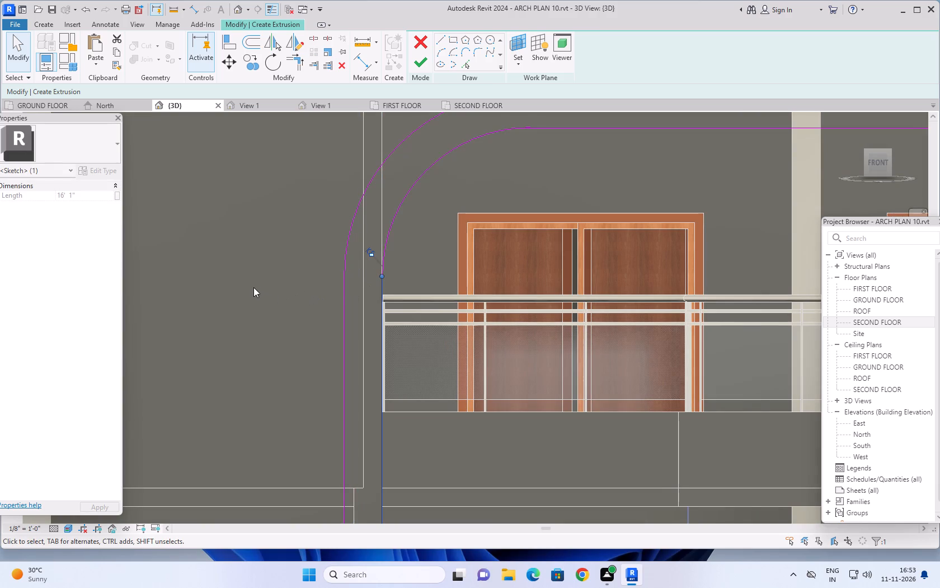
key(Escape)
key(Escape)
Set the extrusion end to 5' and try to finish the extrusion sketch.
scroll(361, 248, down, 3)
scroll(441, 226, down, 1)
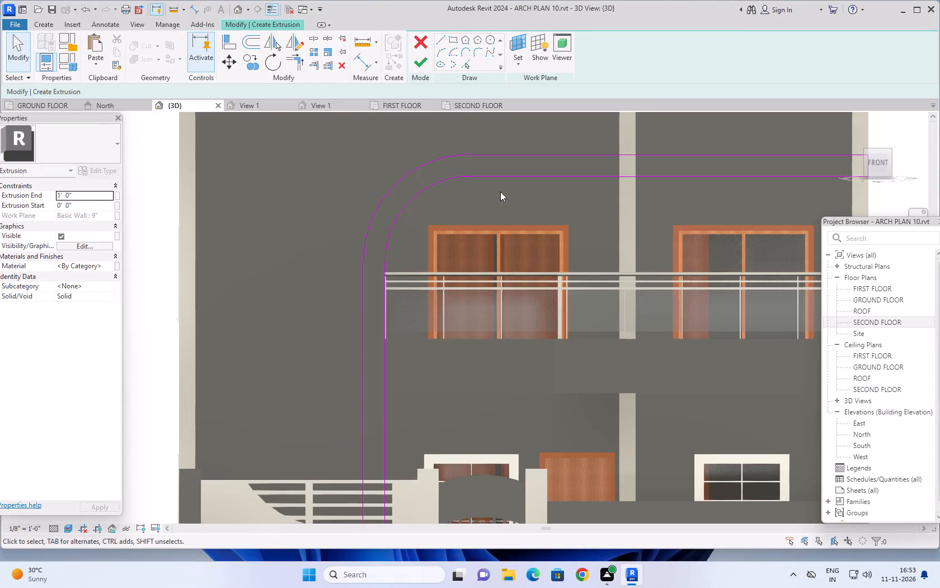
middle_drag(495, 192, 426, 210)
scroll(619, 210, down, 4)
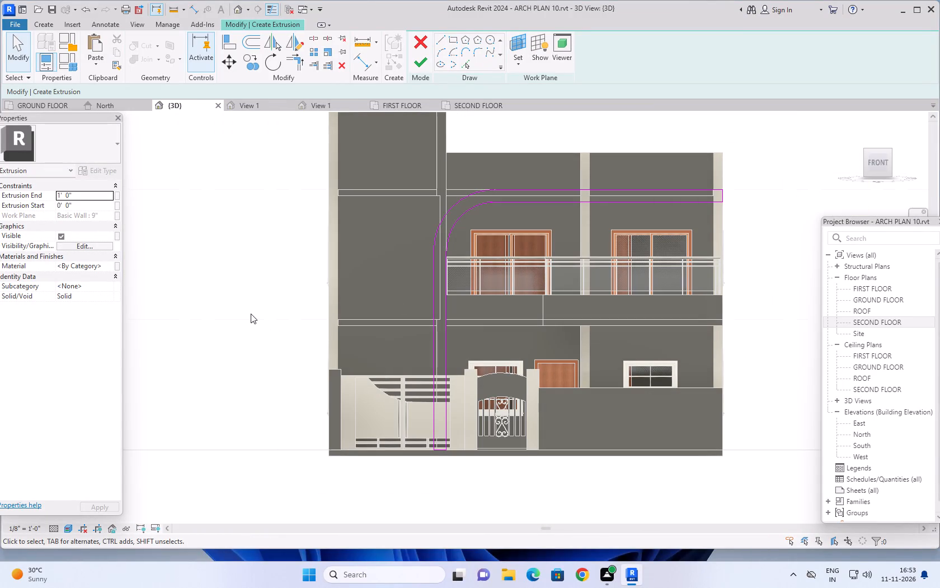
key(Escape)
key(Escape)
key(Escape)
scroll(485, 245, up, 1)
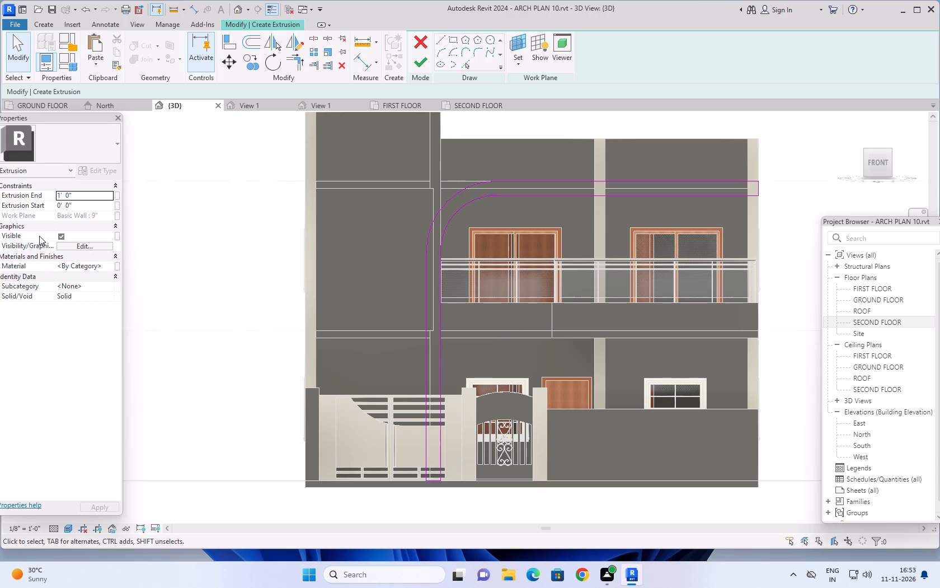
click(86, 192)
text(5')
key(Return)
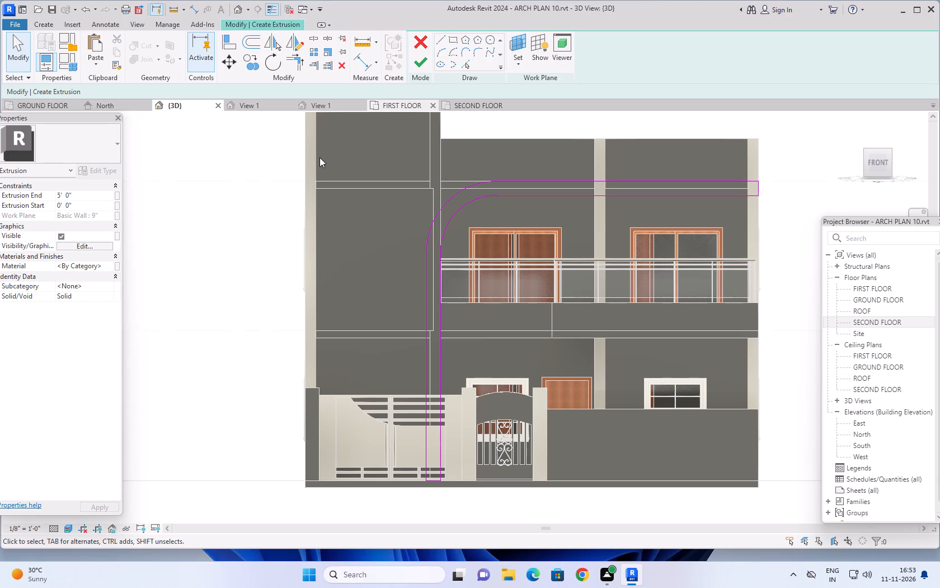
click(420, 66)
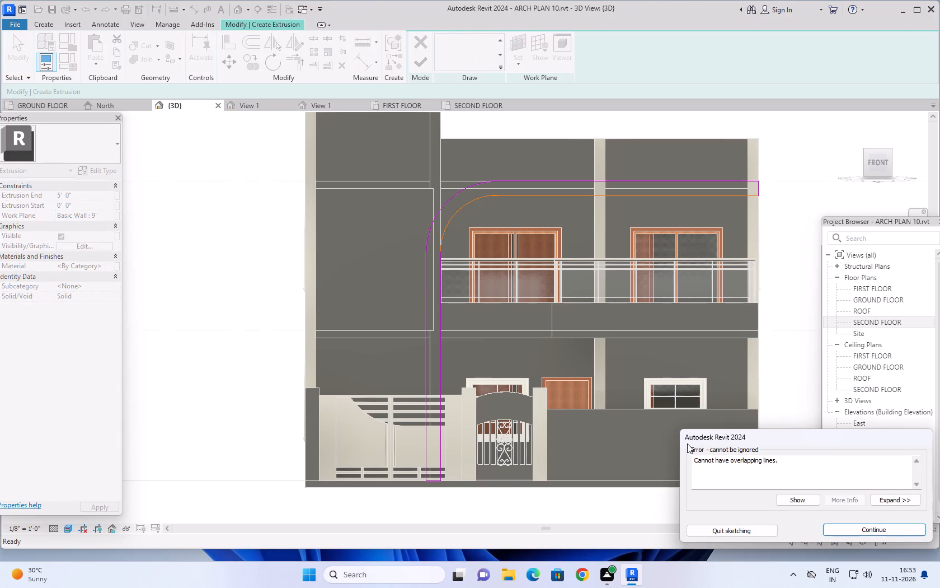
click(896, 529)
Delete the horizontal strip's lower line from the extrusion sketch, keeping the inner corner arc.
scroll(507, 200, up, 2)
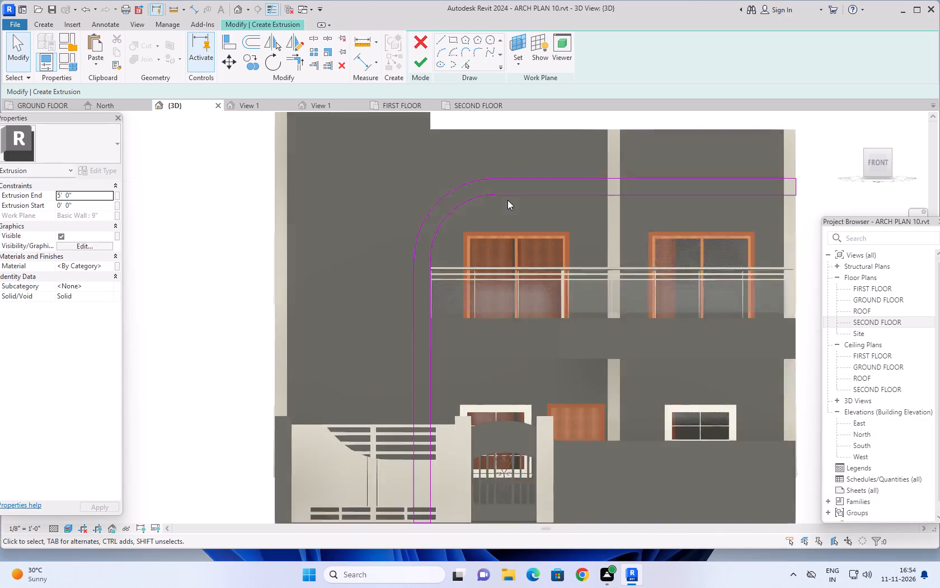
scroll(507, 200, up, 1)
middle_drag(530, 209, 511, 225)
key(Escape)
key(Escape)
key(Escape)
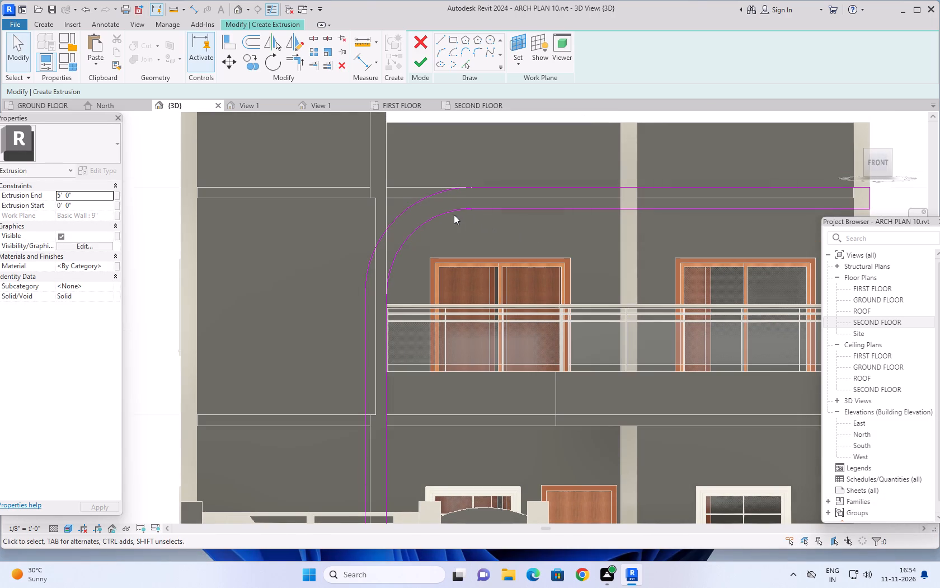
key(Escape)
click(445, 214)
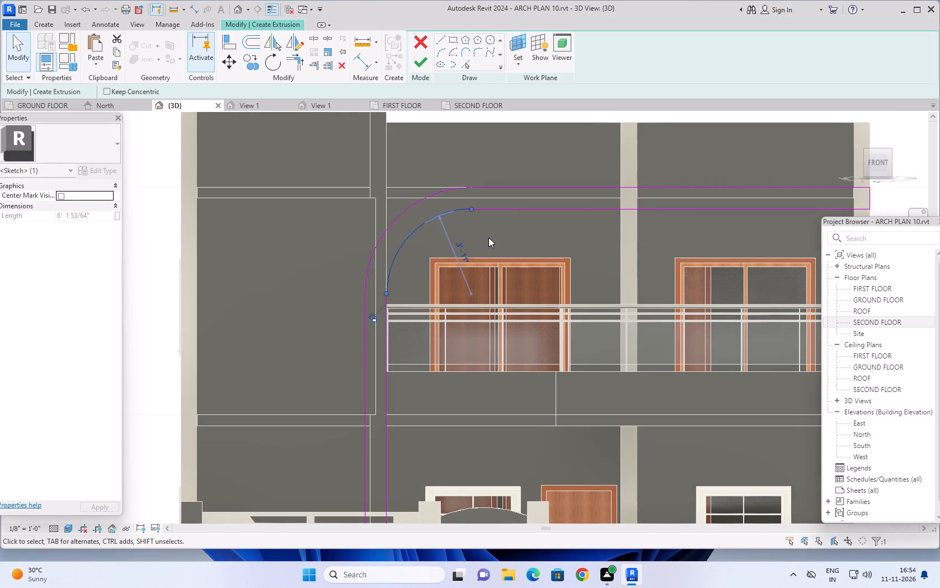
scroll(488, 237, up, 1)
key(Escape)
key(Escape)
click(566, 206)
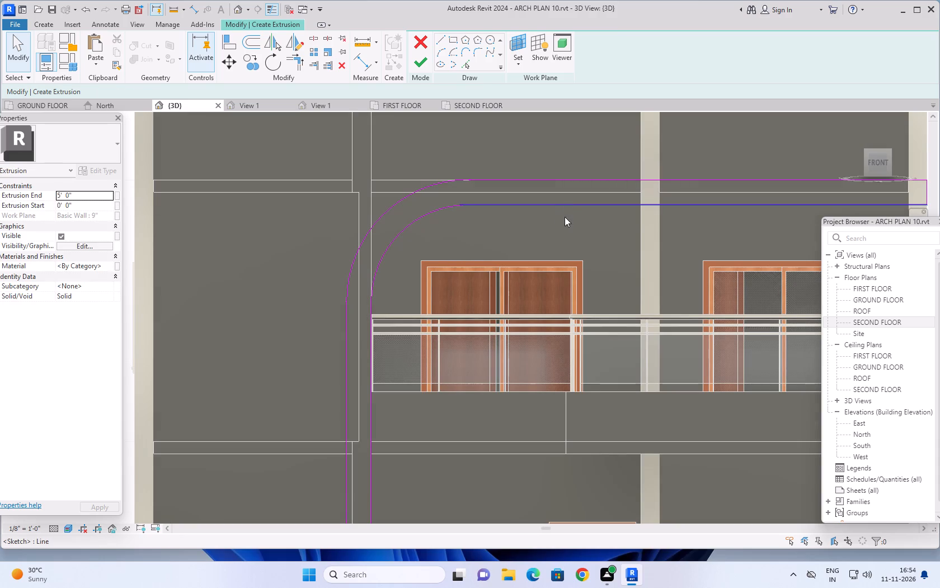
key(Delete)
Delete the vertical strip's balcony-side line from the extrusion sketch.
scroll(558, 225, down, 2)
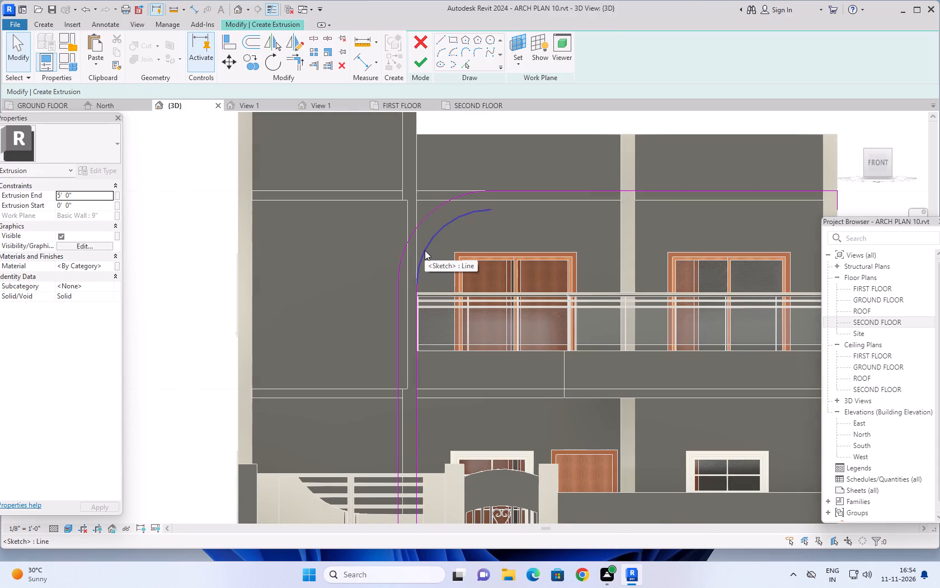
click(419, 297)
scroll(463, 256, down, 1)
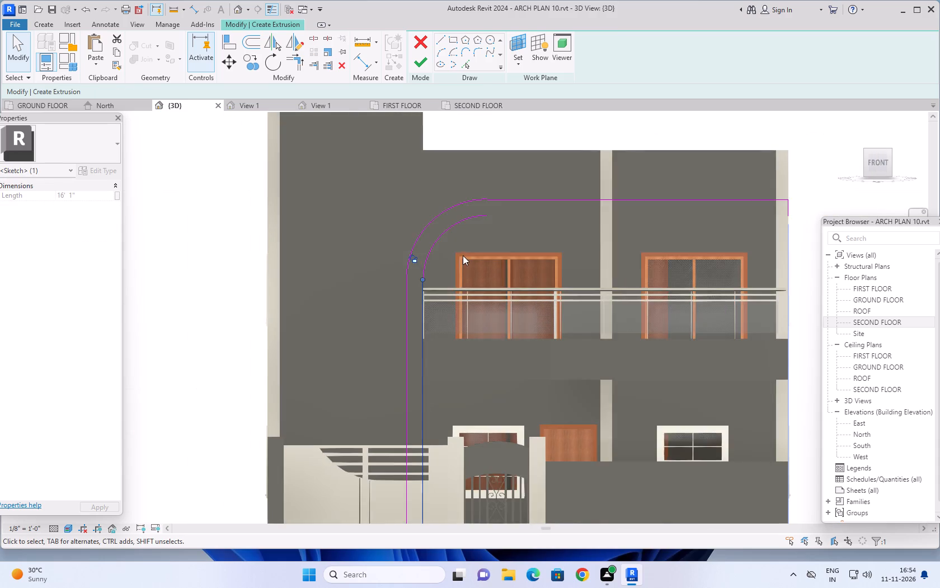
scroll(463, 255, down, 1)
middle_drag(460, 255, 410, 270)
scroll(410, 270, up, 1)
key(Delete)
key(Delete)
key(Delete)
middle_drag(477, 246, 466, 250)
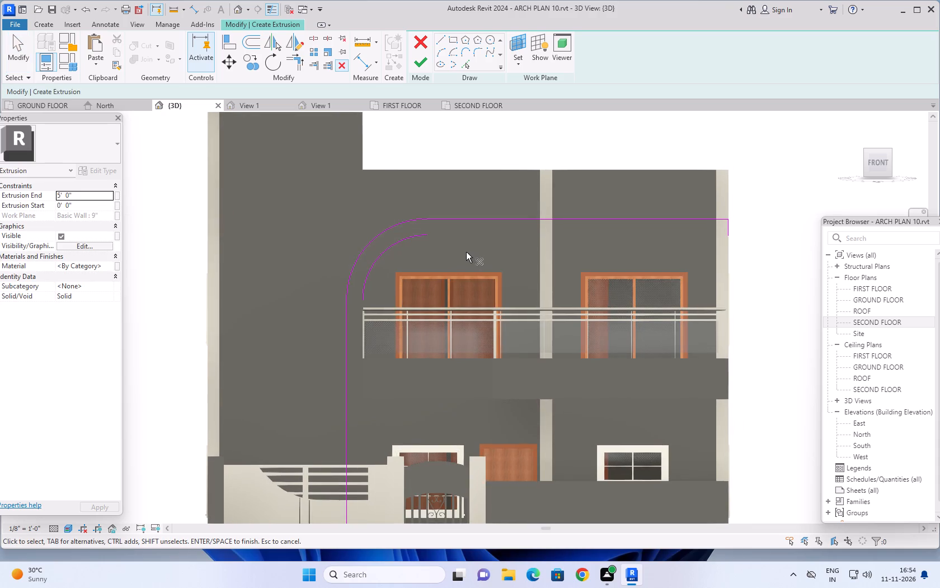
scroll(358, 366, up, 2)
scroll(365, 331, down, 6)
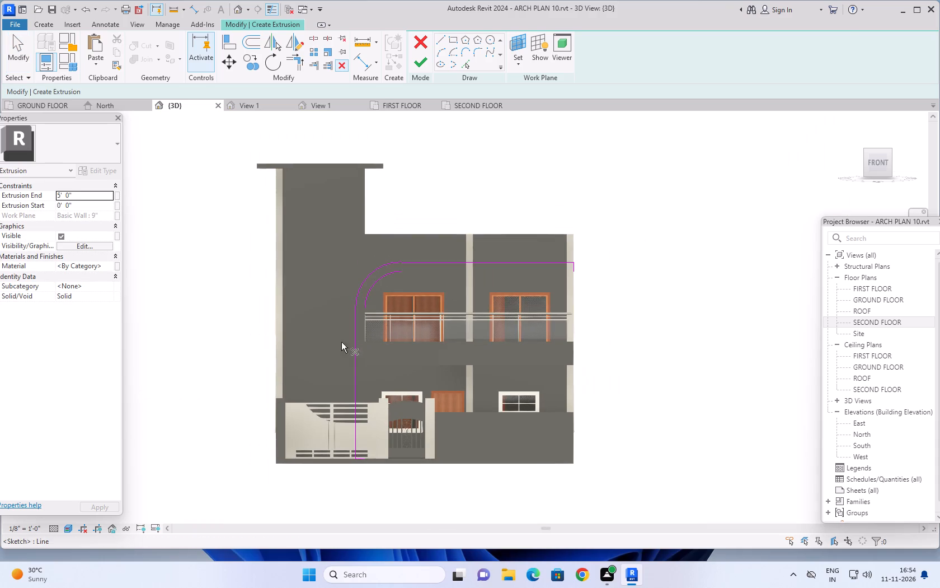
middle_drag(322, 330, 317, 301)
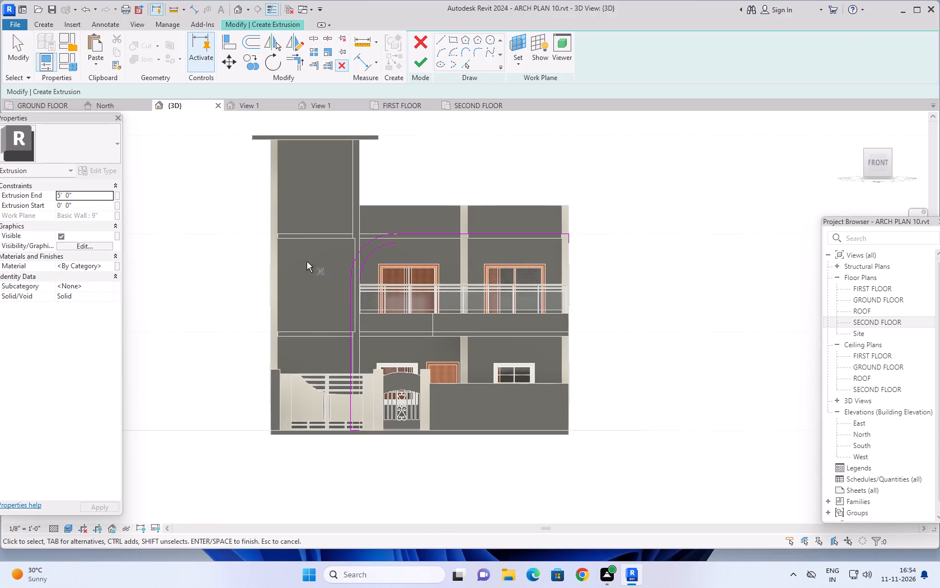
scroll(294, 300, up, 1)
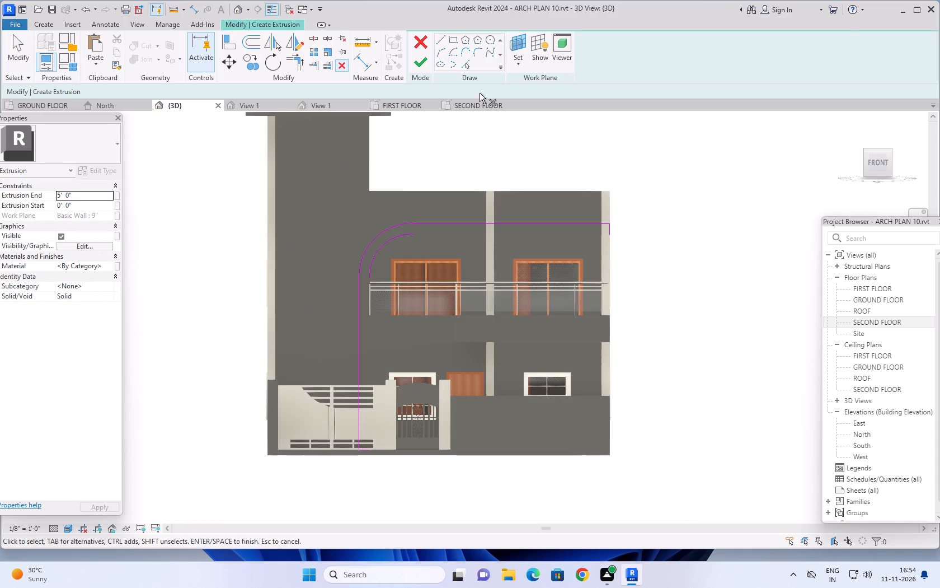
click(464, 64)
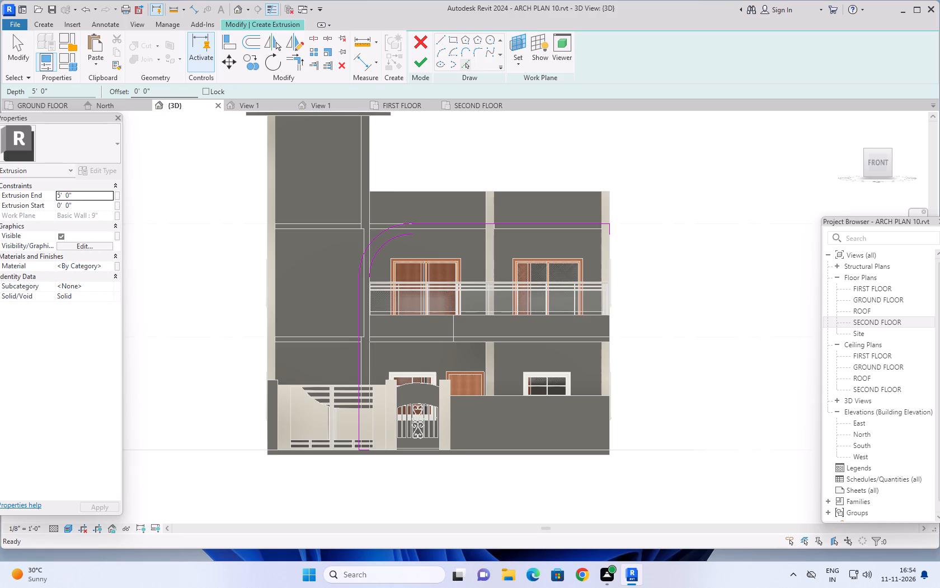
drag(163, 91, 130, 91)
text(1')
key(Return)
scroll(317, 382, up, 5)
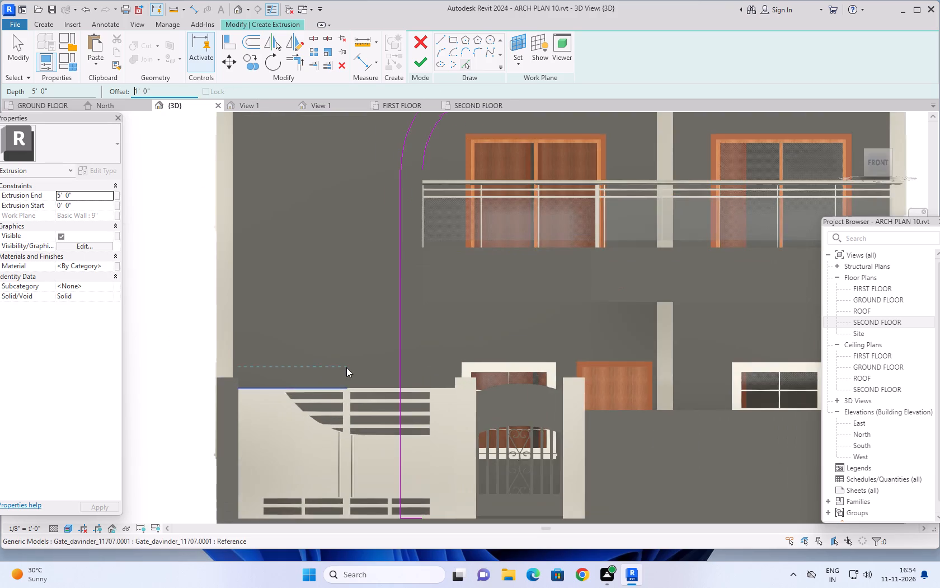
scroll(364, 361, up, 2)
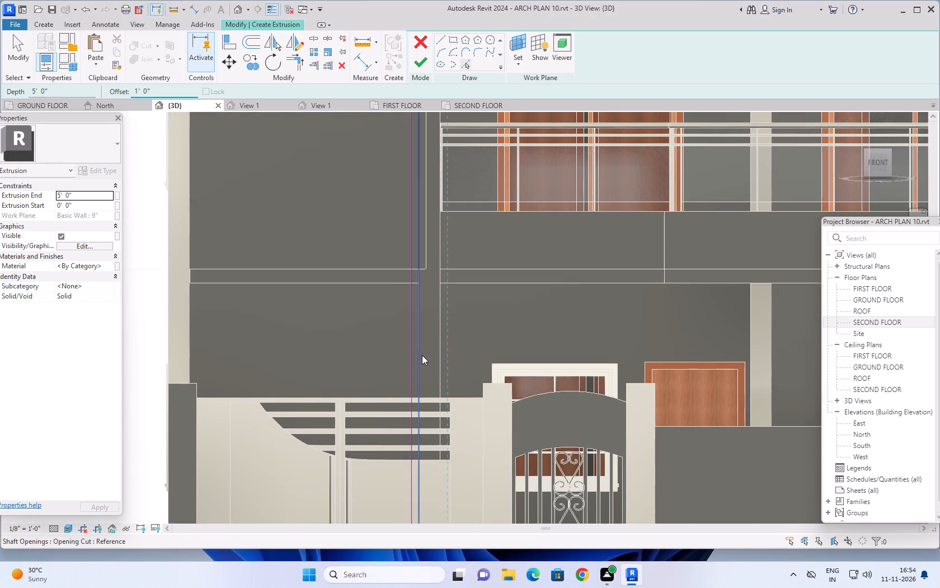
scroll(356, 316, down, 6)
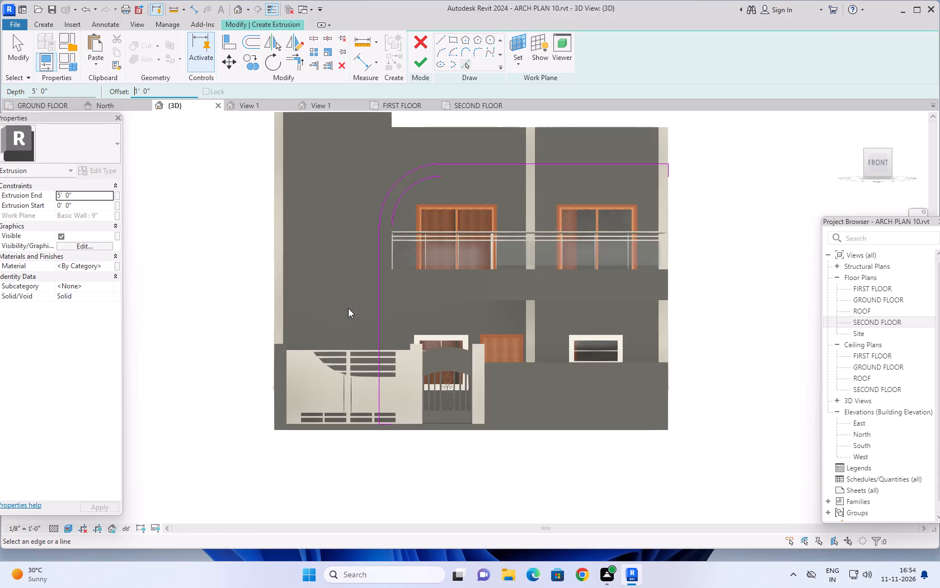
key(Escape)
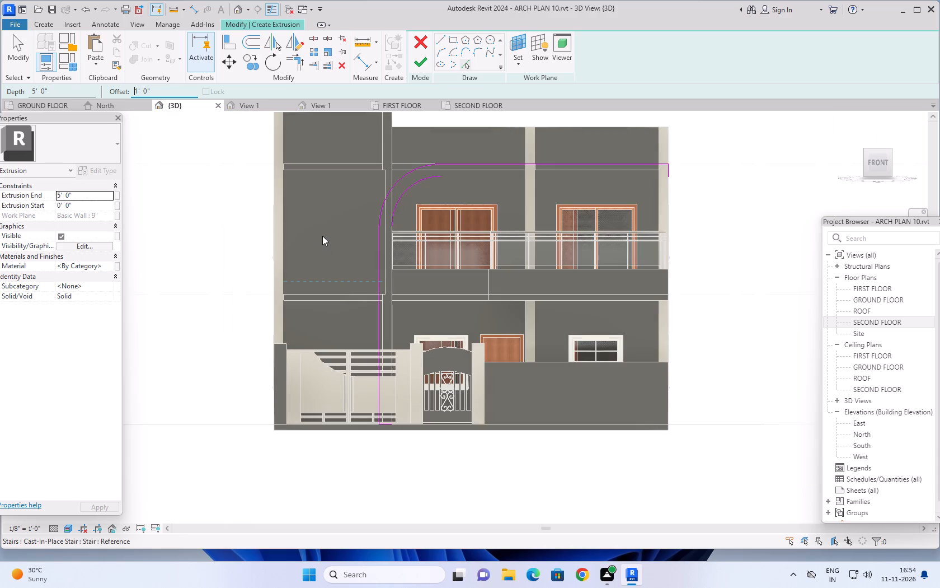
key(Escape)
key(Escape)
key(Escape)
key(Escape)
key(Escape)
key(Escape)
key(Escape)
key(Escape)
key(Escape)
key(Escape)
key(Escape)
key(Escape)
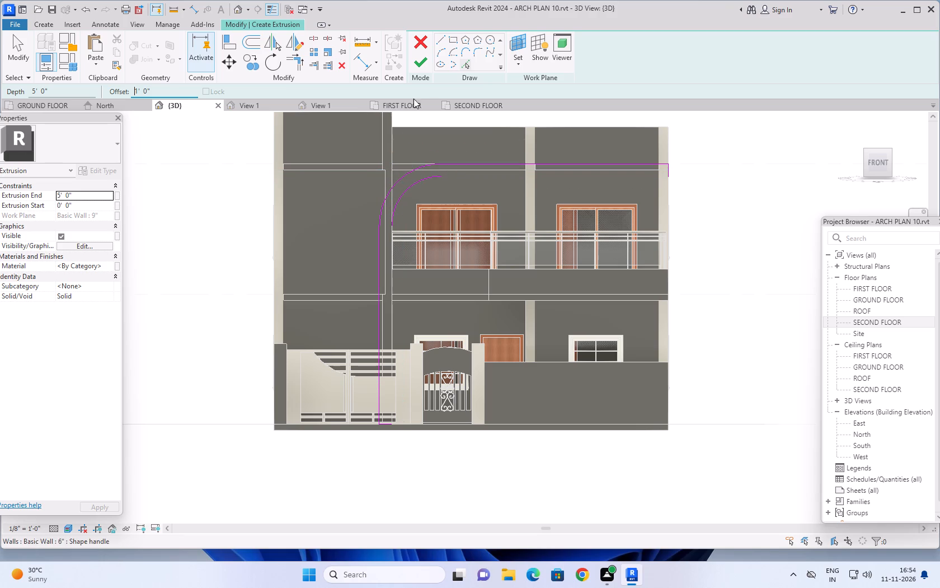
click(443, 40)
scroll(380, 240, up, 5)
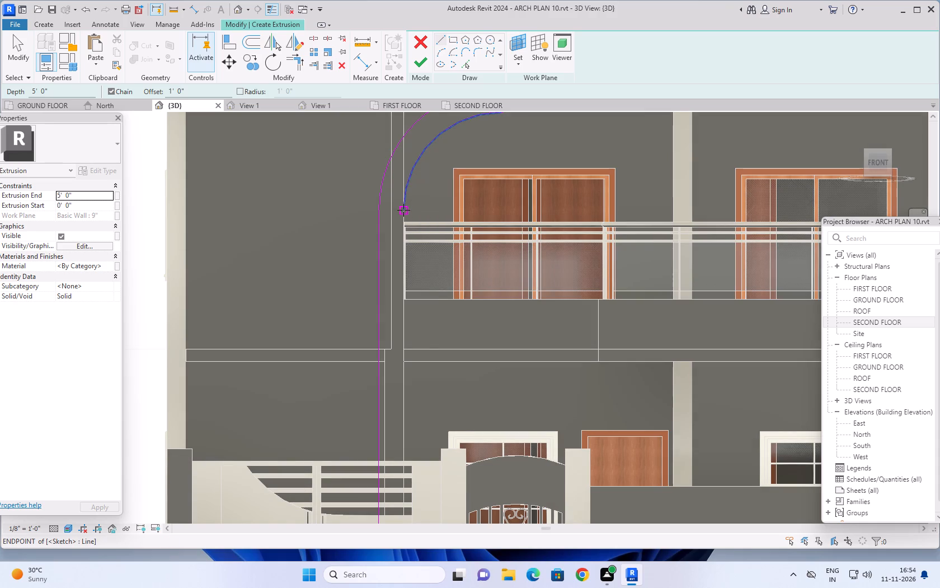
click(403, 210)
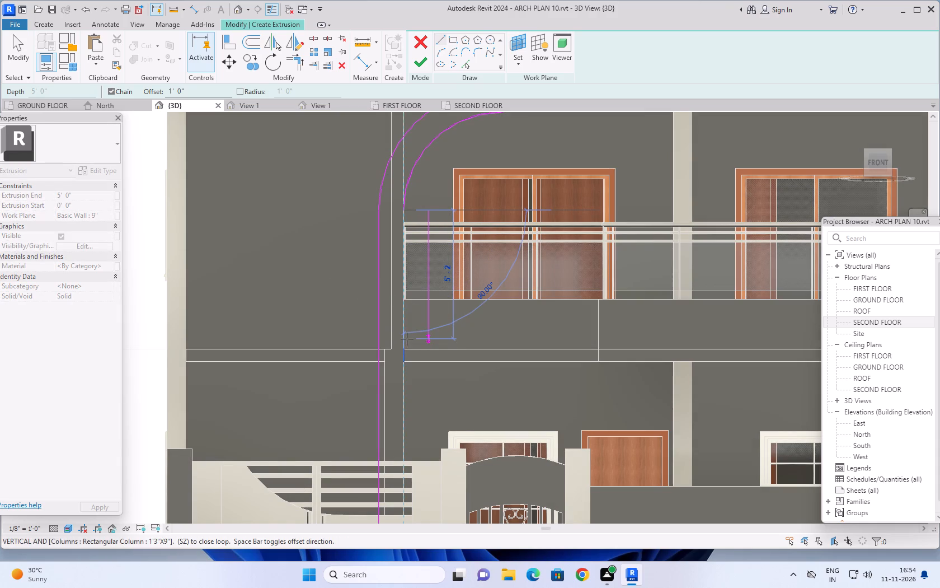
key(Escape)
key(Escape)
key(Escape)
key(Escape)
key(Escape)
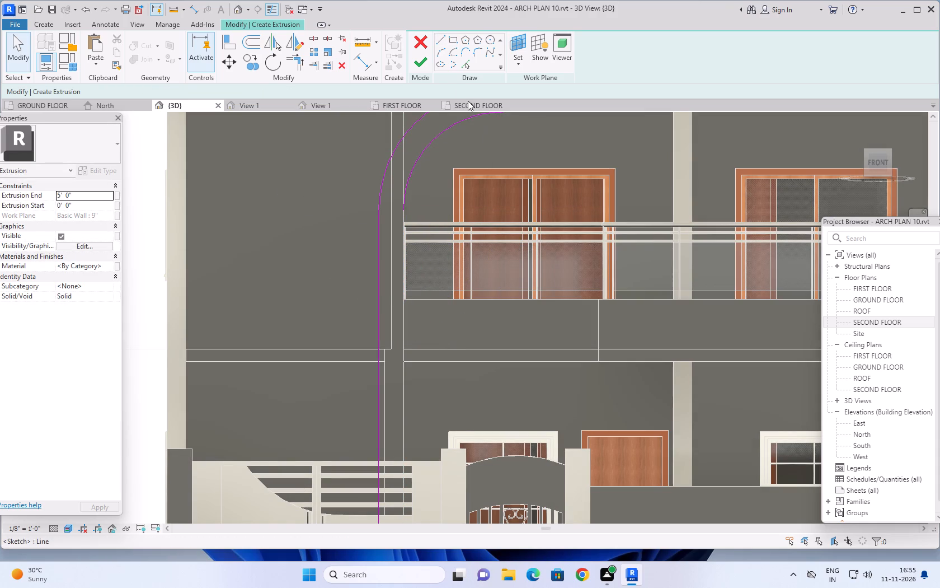
Draw a 16' 1" vertical line with zero offset from the inner arc's lower end down to the base line's end.
click(439, 41)
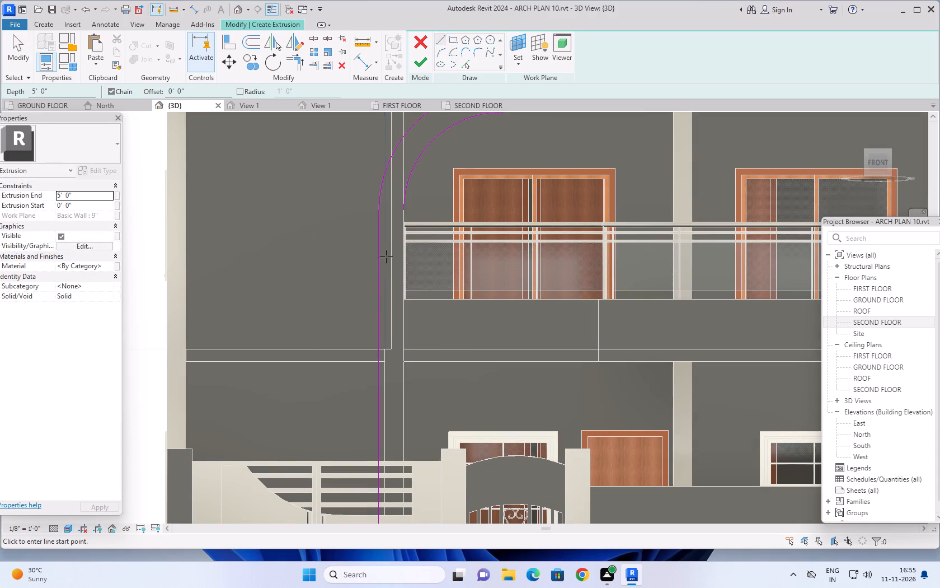
click(402, 209)
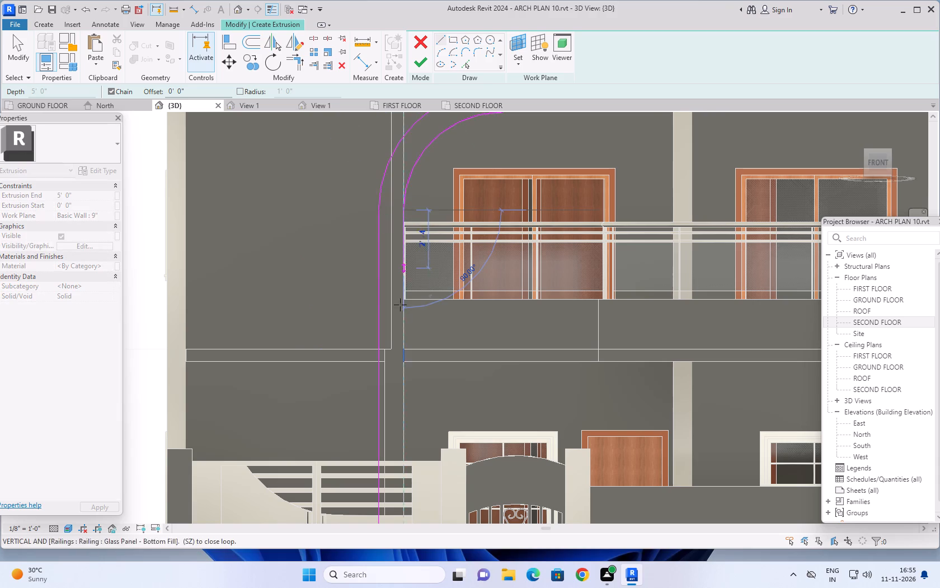
scroll(405, 381, down, 3)
middle_drag(405, 383, 401, 277)
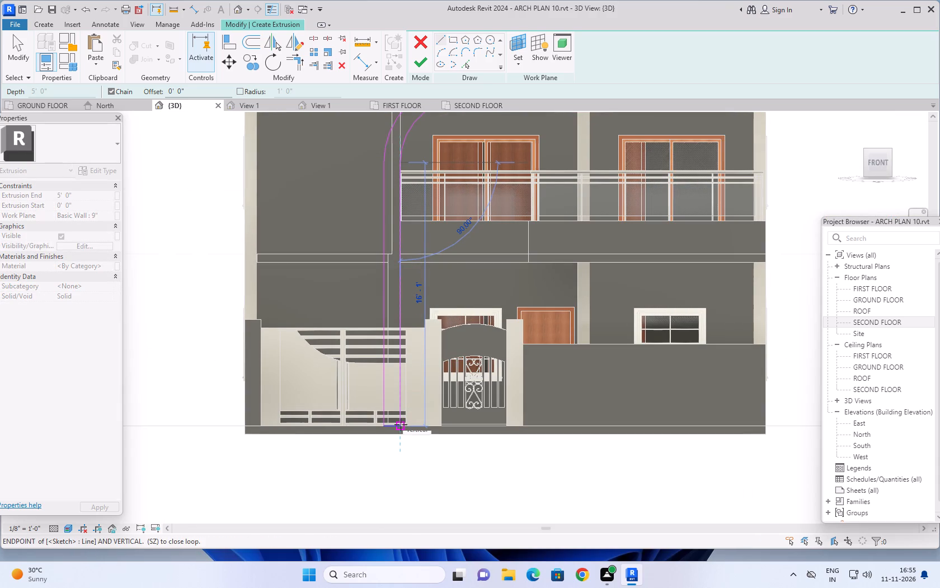
scroll(401, 424, up, 14)
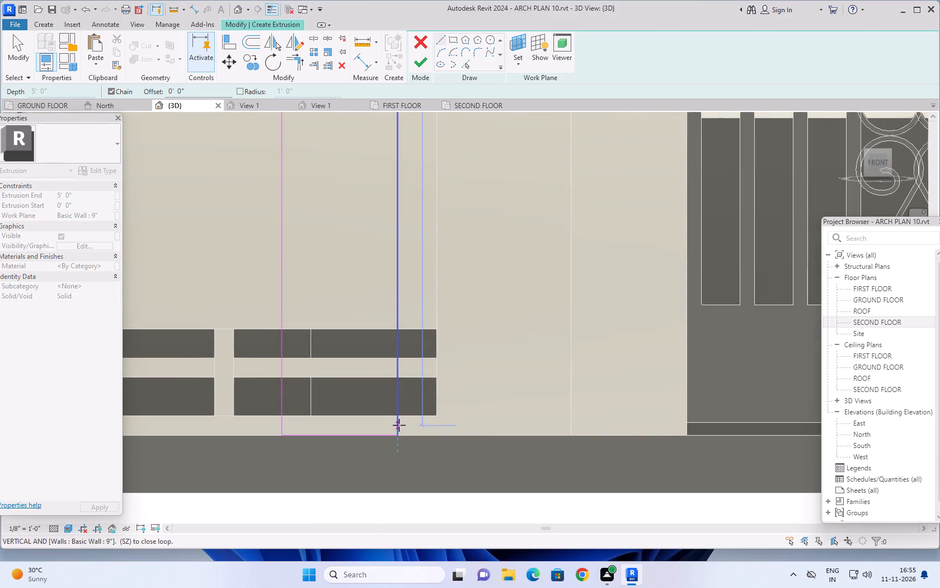
click(398, 434)
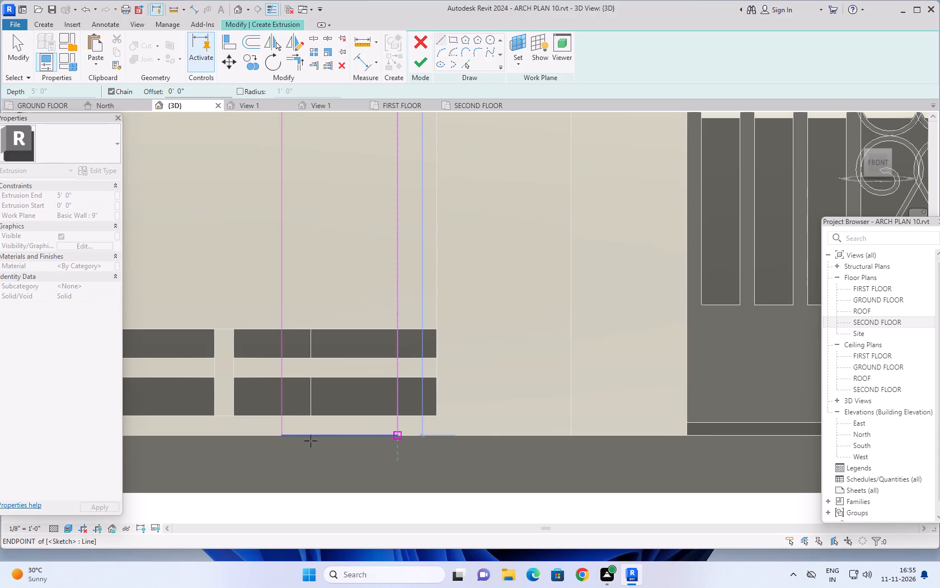
key(Escape)
key(Escape)
Examine the bottom corner where the vertical strip's balcony-side line meets the base line.
scroll(387, 447, up, 6)
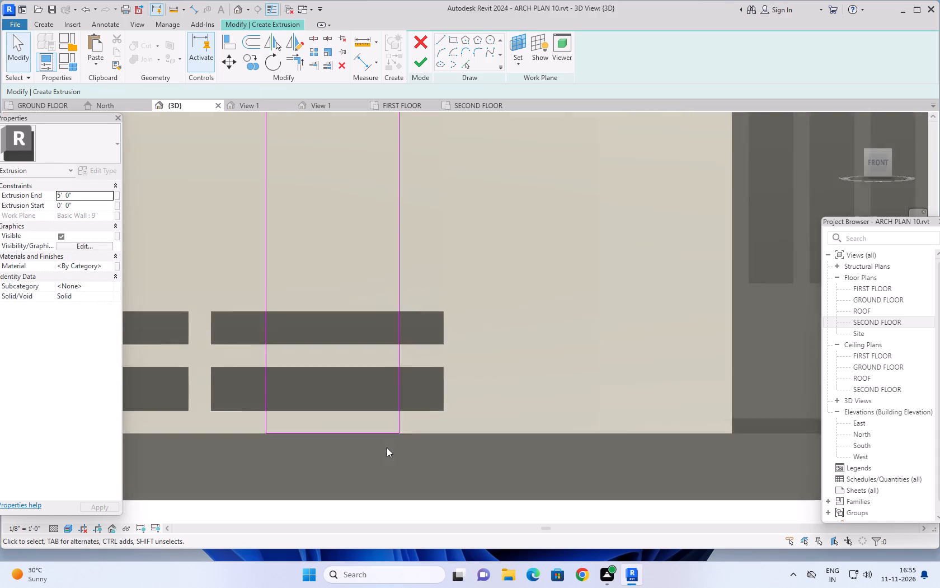
scroll(407, 424, up, 19)
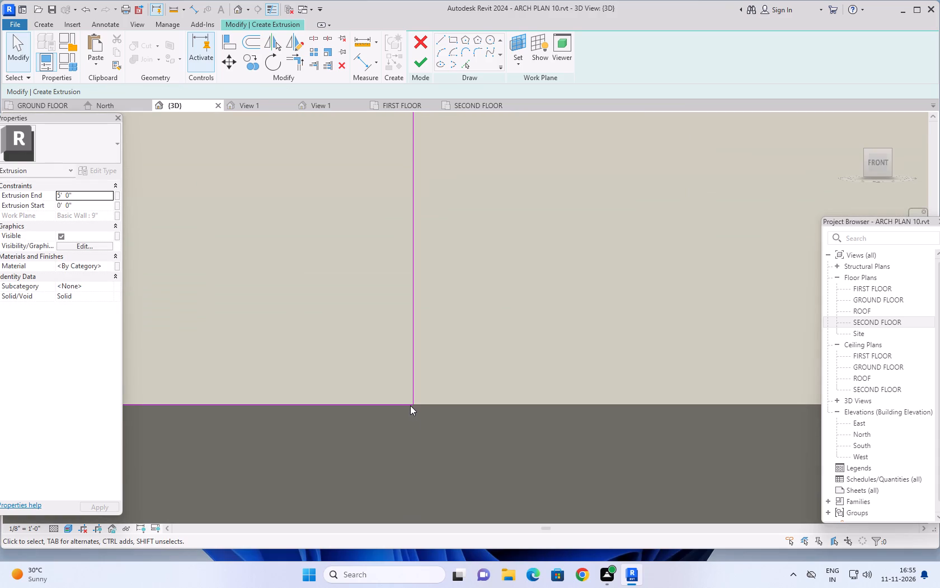
scroll(410, 405, up, 2)
scroll(410, 405, down, 7)
scroll(415, 407, down, 18)
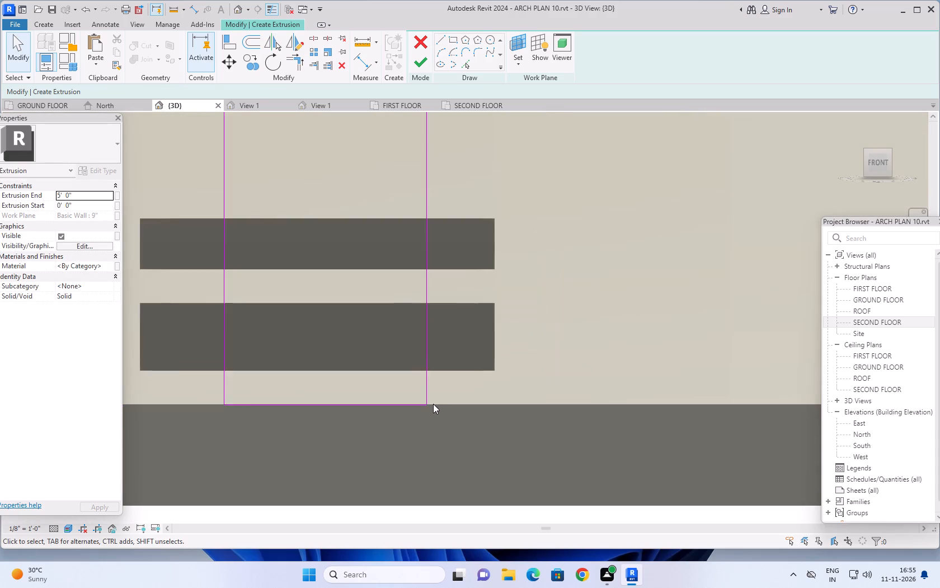
scroll(433, 404, down, 18)
scroll(422, 322, down, 2)
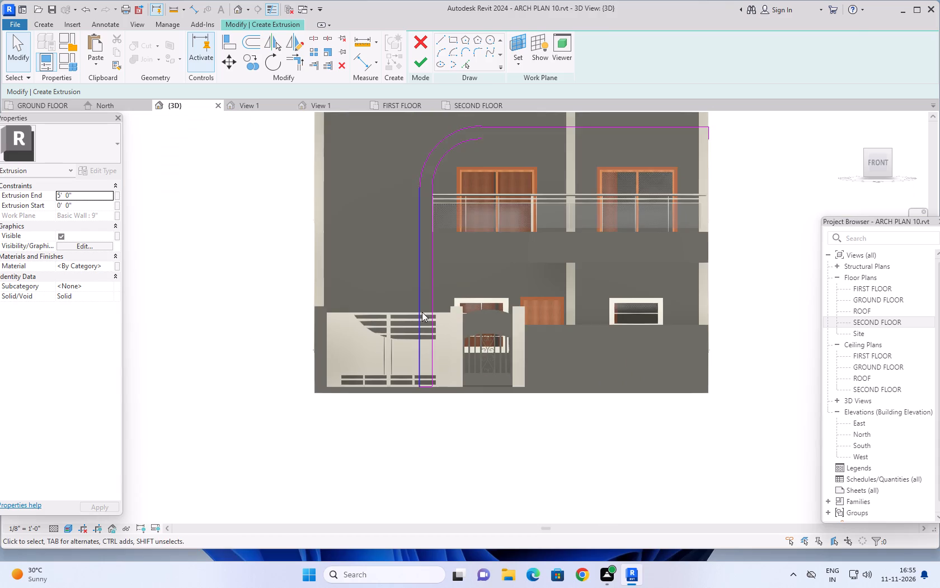
Draw an 18' 5" horizontal line from the inner arc's upper end to the strip's short vertical end line.
middle_drag(402, 194, 328, 280)
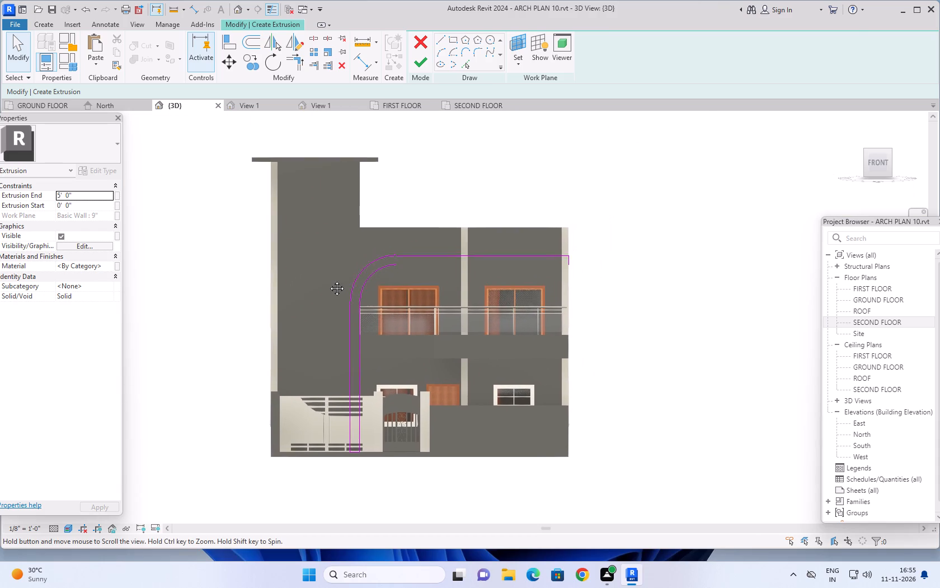
middle_drag(328, 280, 326, 283)
click(439, 38)
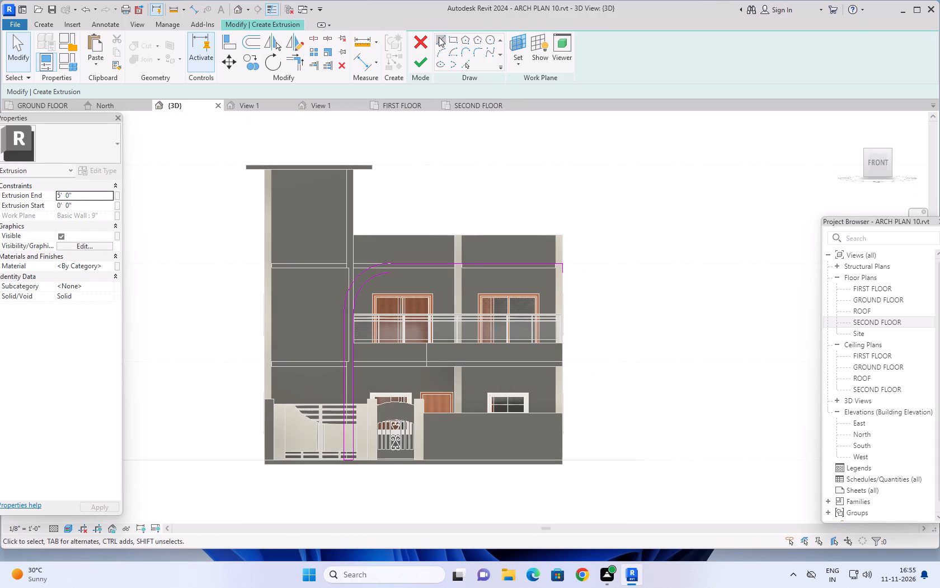
scroll(393, 278, up, 10)
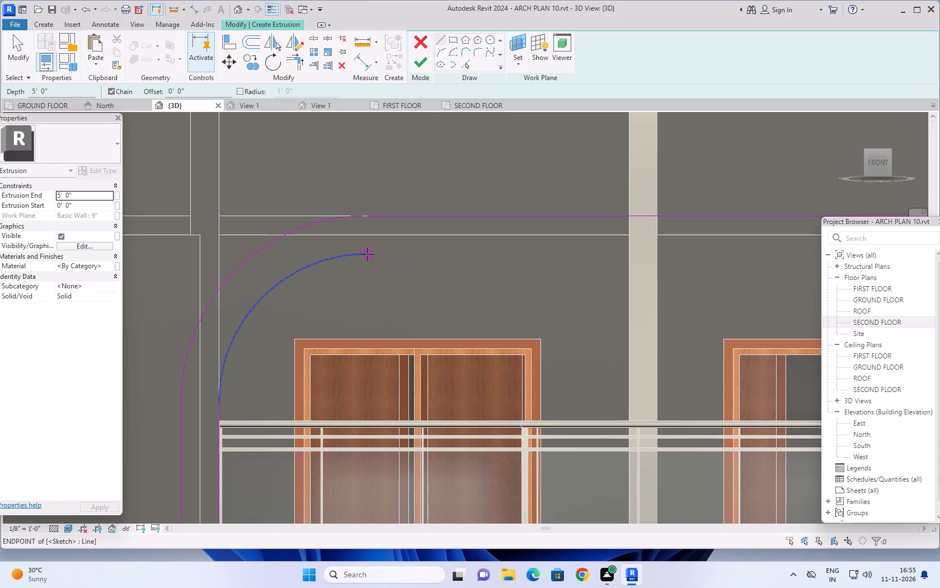
click(366, 254)
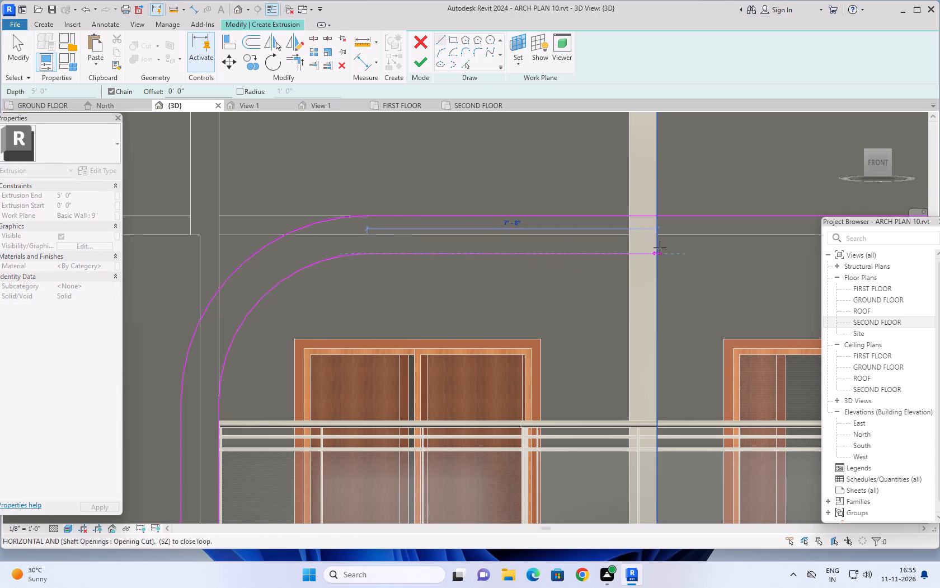
scroll(660, 249, down, 7)
middle_drag(689, 253, 552, 249)
scroll(552, 249, up, 1)
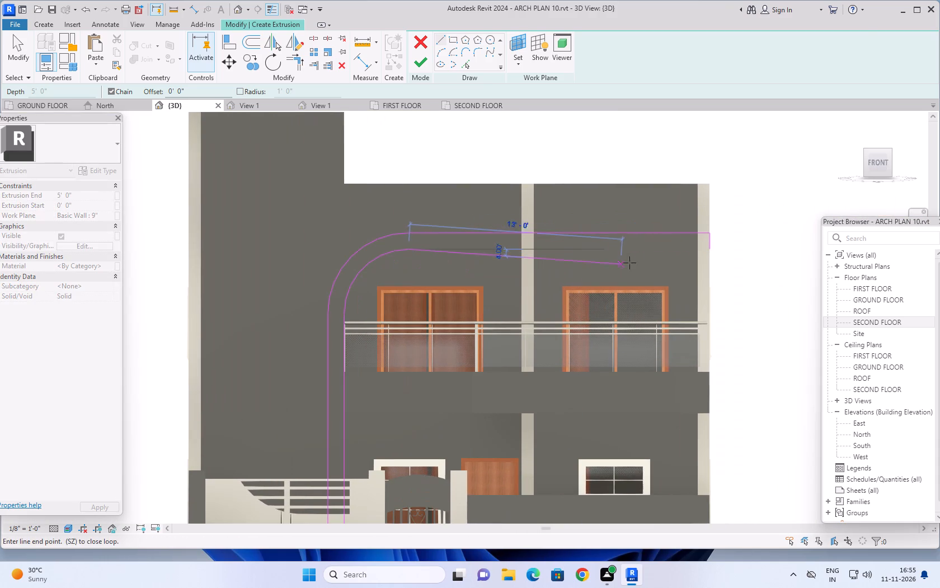
click(710, 248)
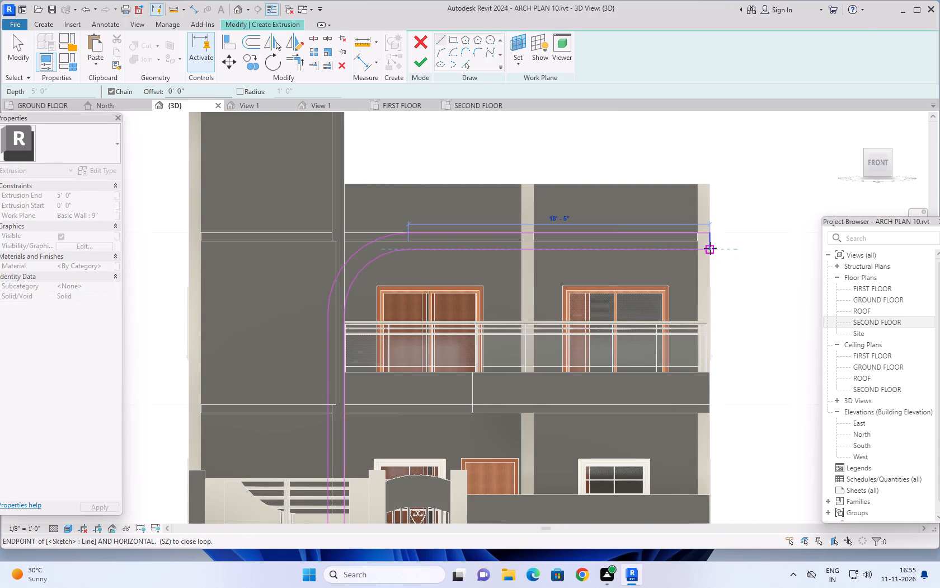
key(Escape)
key(Escape)
key(Escape)
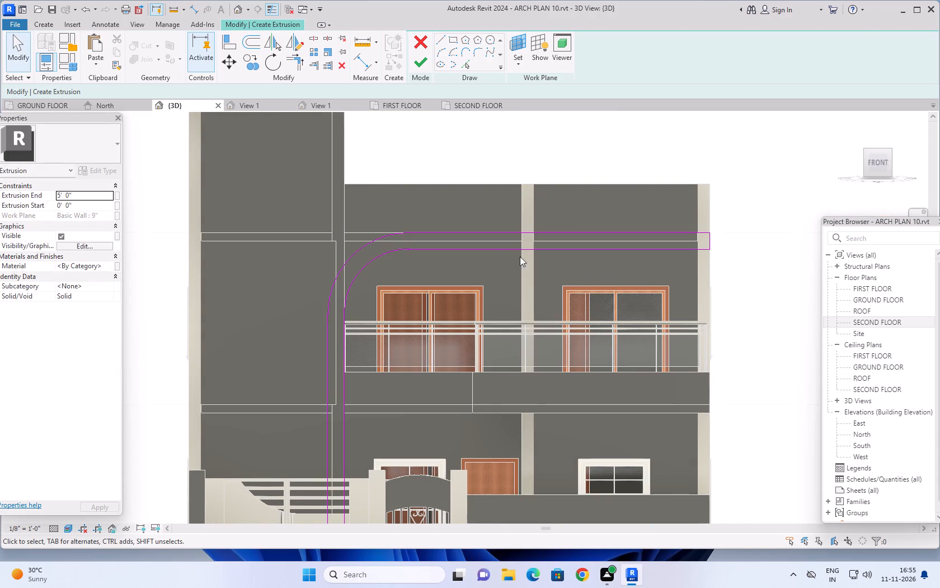
Finish the extrusion sketch to form the curved-corner band around the balcony.
scroll(401, 253, up, 11)
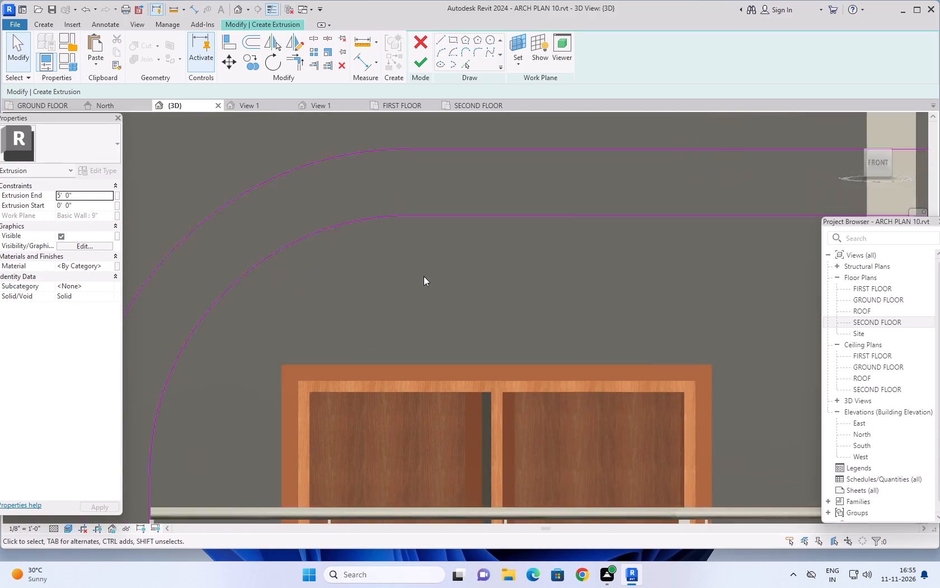
scroll(396, 205, up, 6)
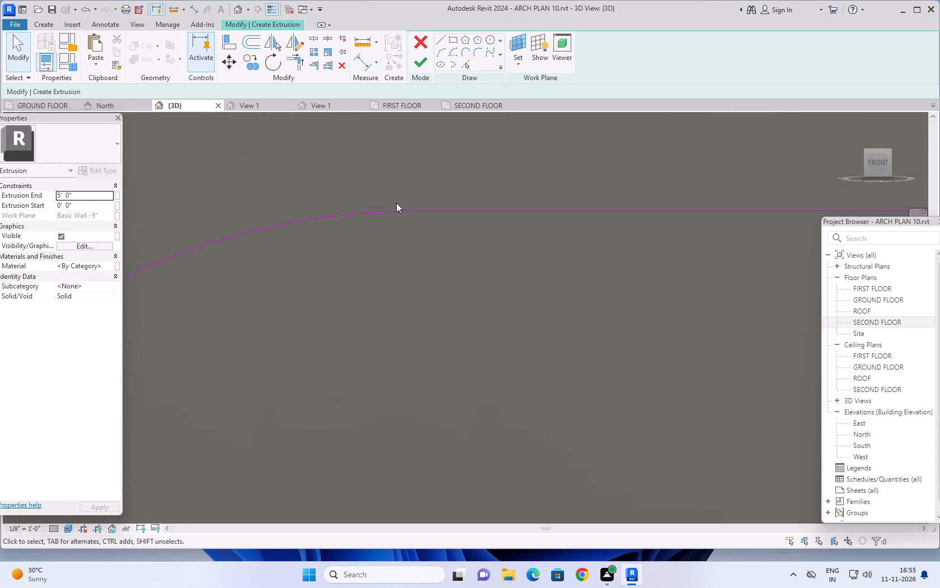
scroll(400, 206, up, 6)
scroll(419, 247, down, 13)
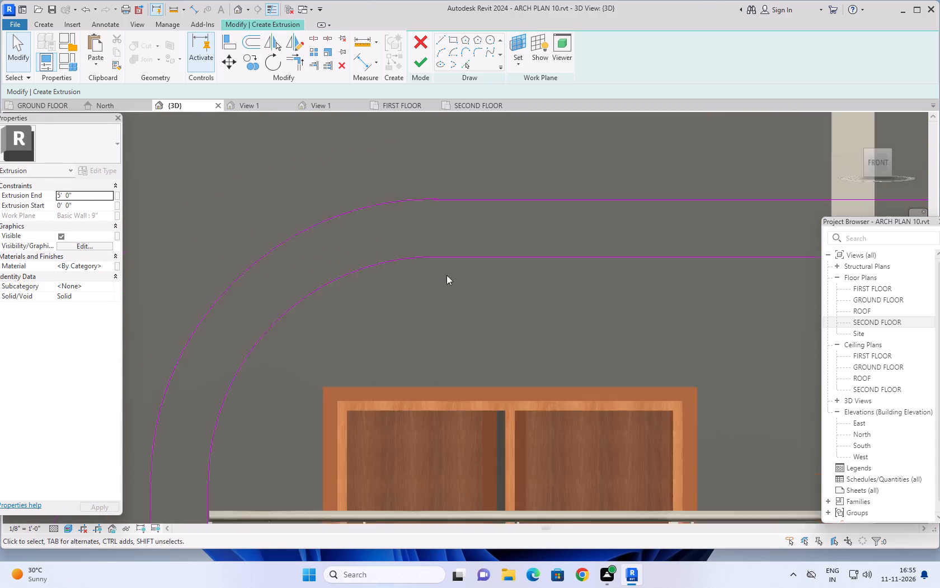
scroll(446, 275, down, 14)
key(Escape)
key(Escape)
key(Escape)
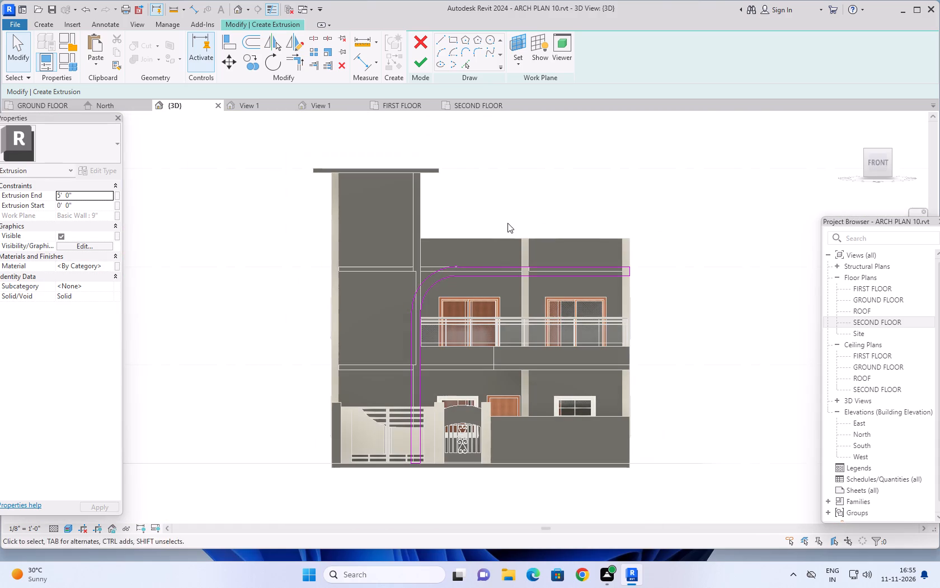
key(Escape)
key(Escape)
click(424, 59)
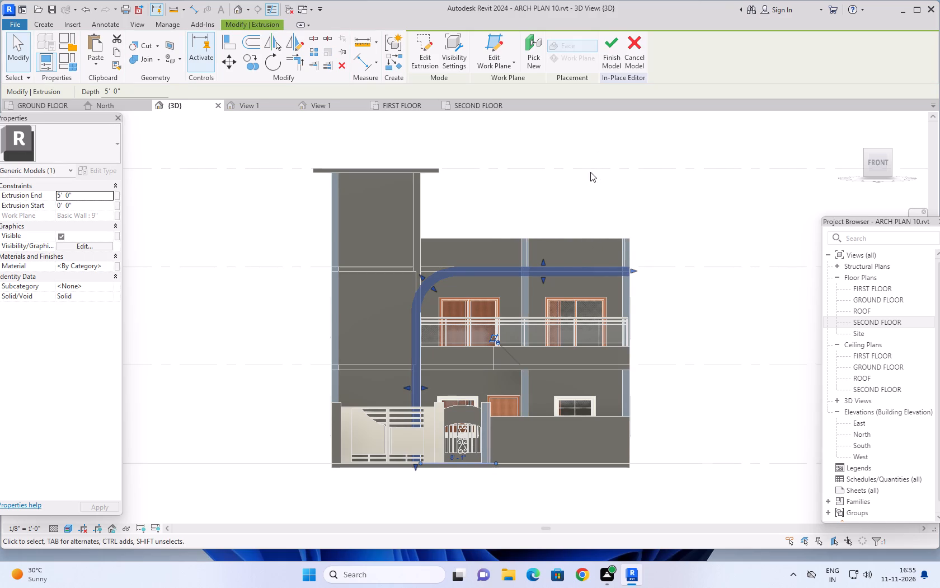
click(252, 236)
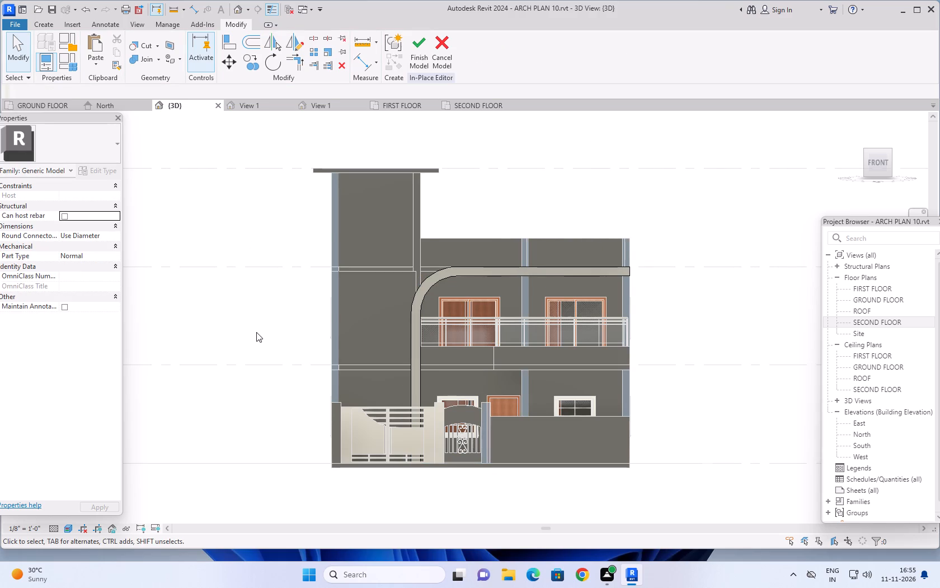
Examine the curved band from the side, above and front to judge its projection against the balcony.
shift+middle_drag(260, 328, 393, 356)
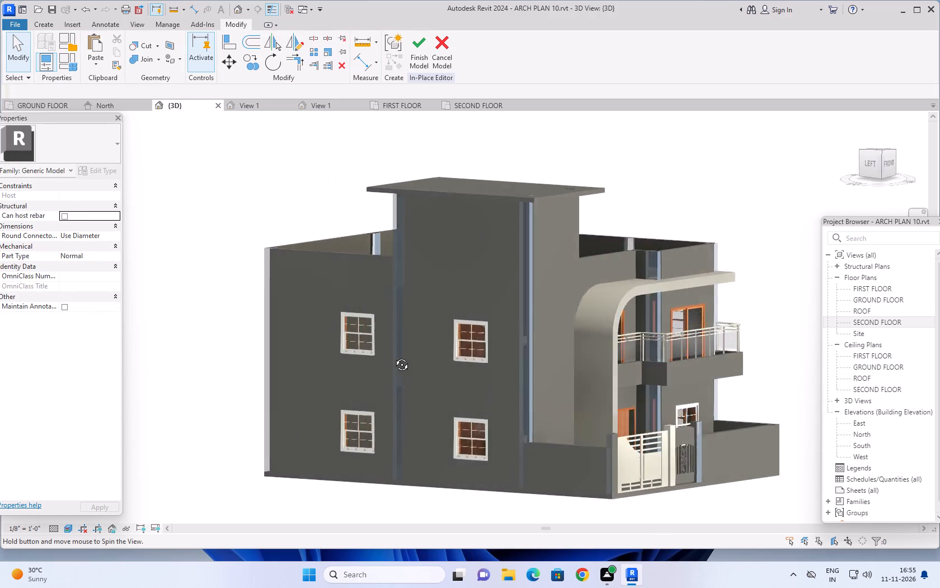
shift+middle_drag(393, 356, 384, 430)
middle_drag(383, 418, 365, 432)
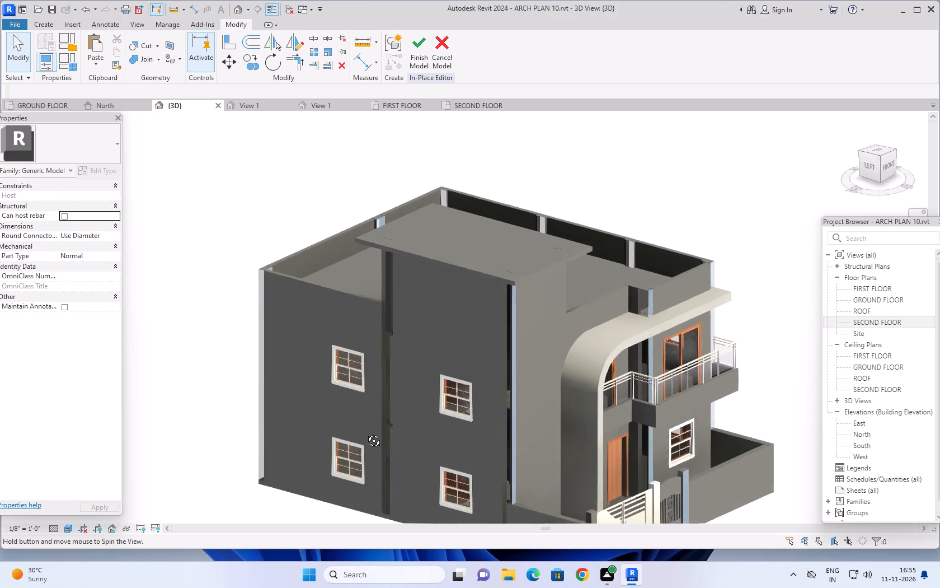
middle_drag(365, 432, 310, 480)
scroll(302, 442, down, 1)
middle_drag(302, 441, 328, 333)
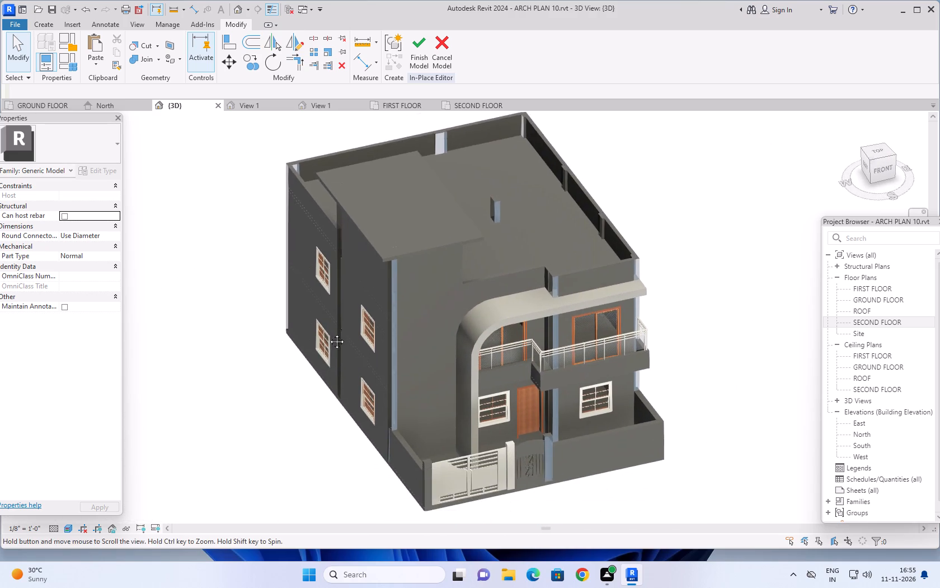
middle_drag(328, 333, 333, 316)
middle_drag(330, 332, 383, 454)
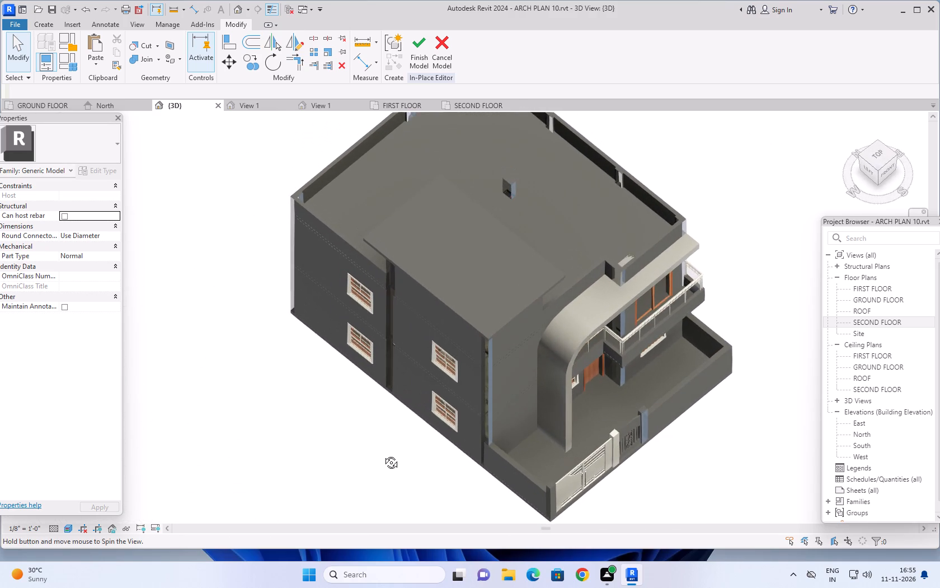
middle_drag(383, 454, 305, 413)
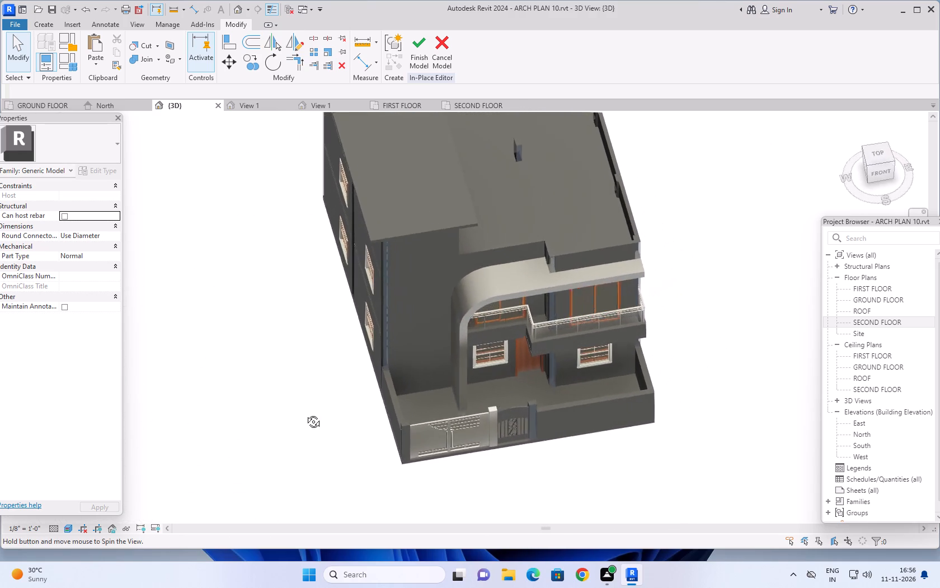
middle_drag(305, 413, 292, 249)
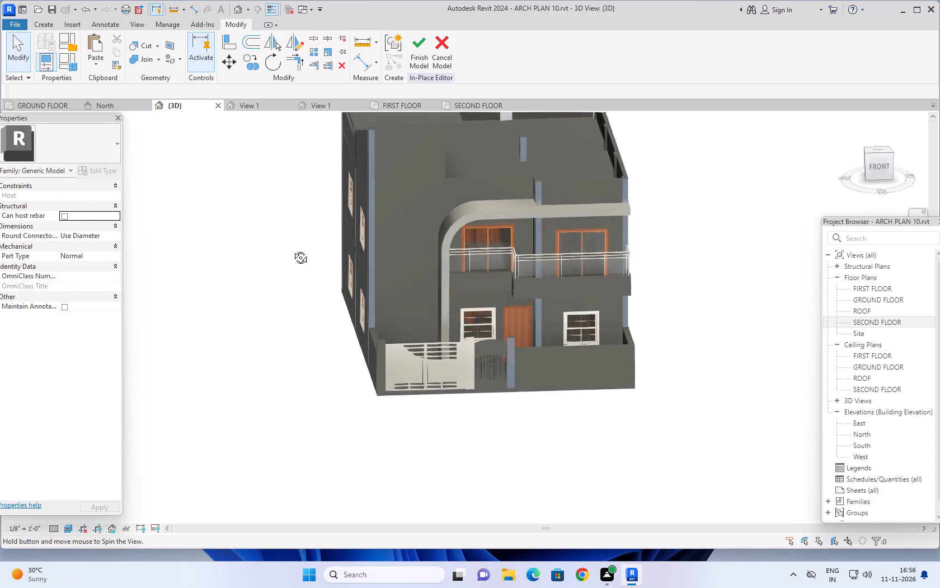
middle_drag(292, 249, 298, 212)
scroll(646, 187, up, 2)
middle_drag(689, 211, 671, 178)
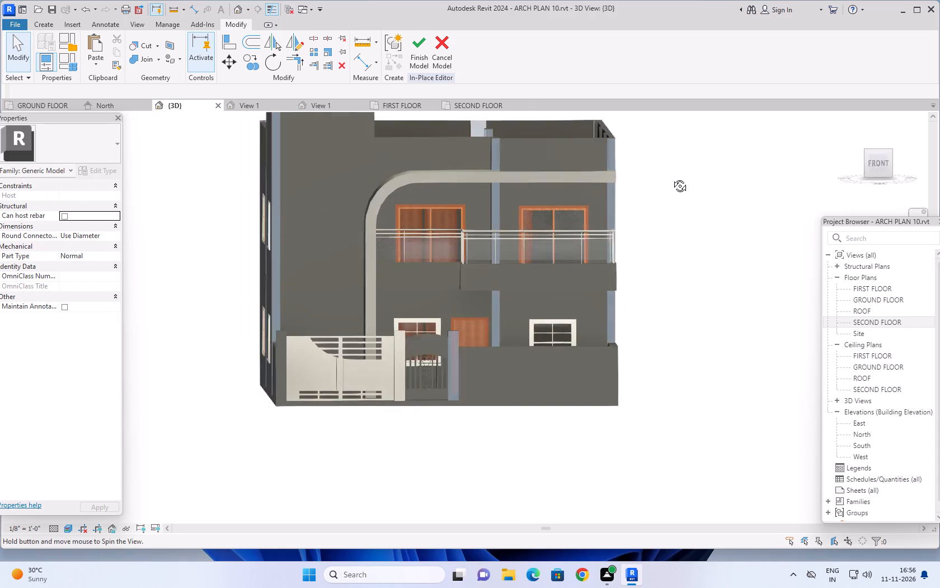
middle_drag(671, 178, 666, 161)
scroll(700, 193, down, 2)
middle_drag(710, 198, 710, 214)
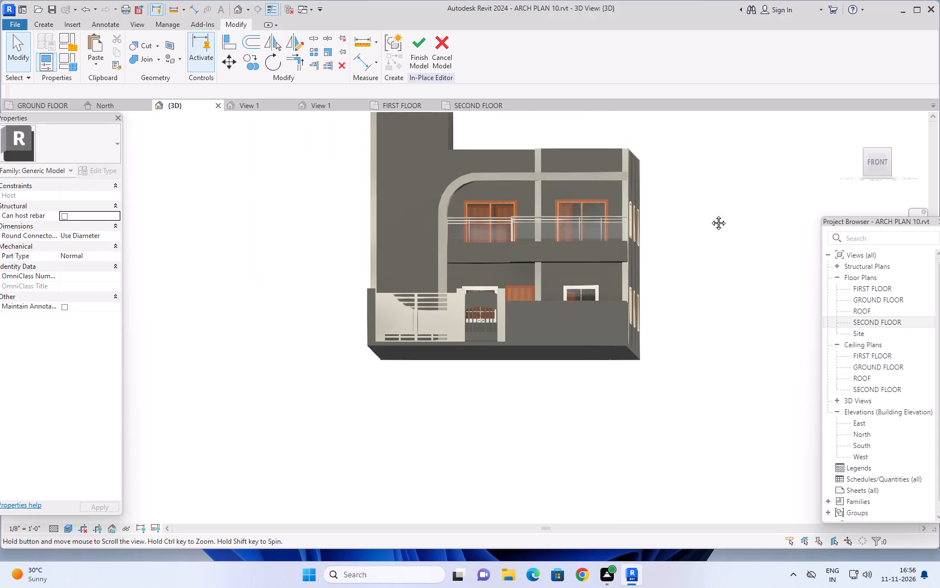
middle_drag(710, 214, 717, 239)
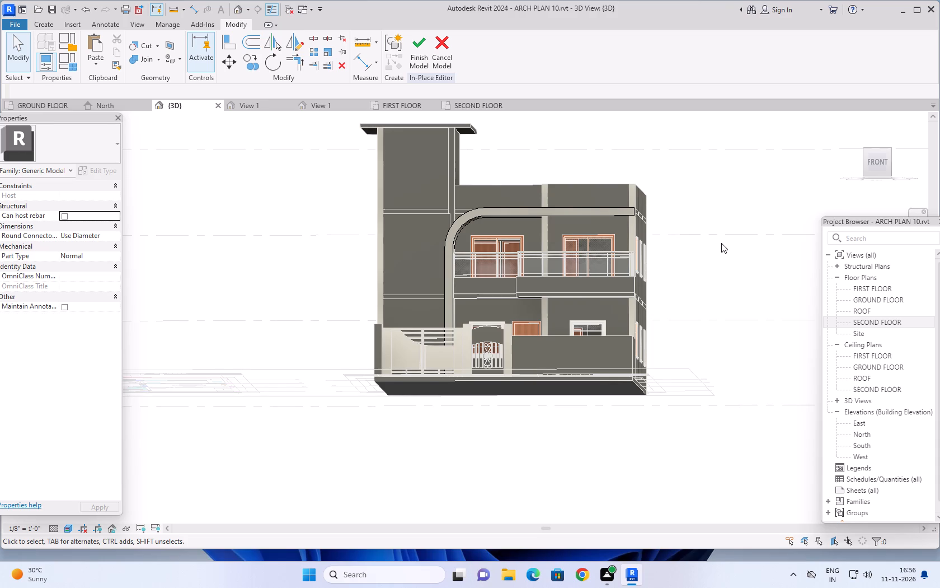
scroll(721, 243, up, 1)
shift+middle_drag(254, 260, 261, 302)
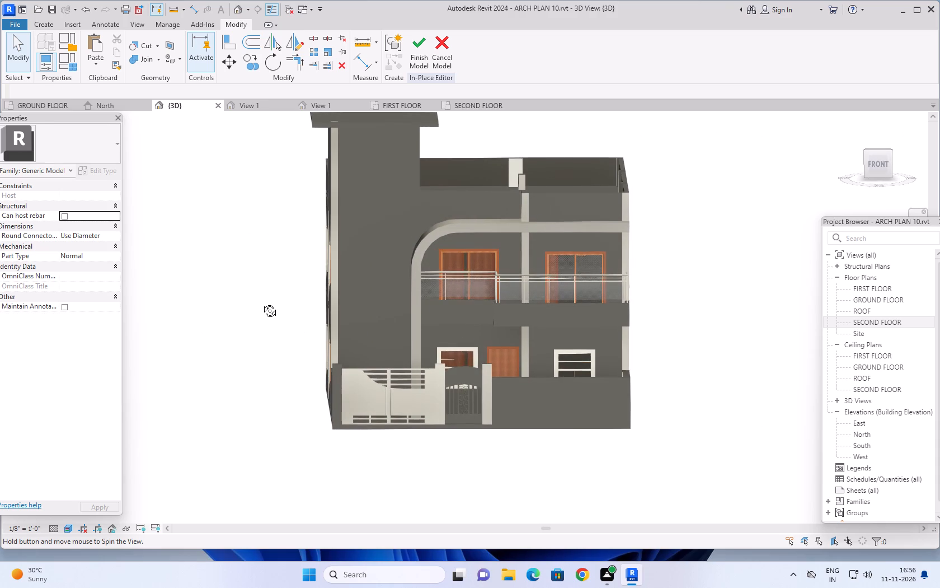
shift+middle_drag(261, 302, 261, 284)
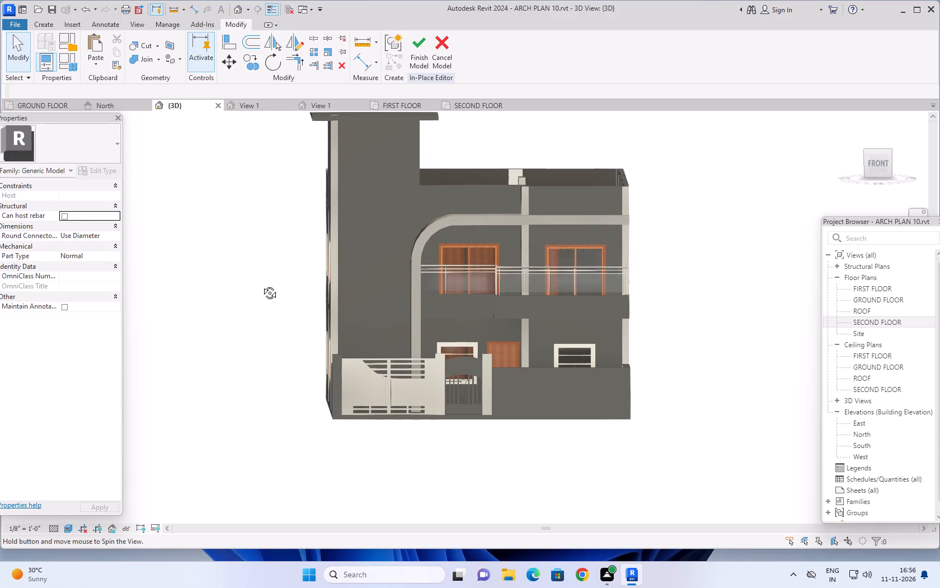
shift+middle_drag(261, 284, 261, 283)
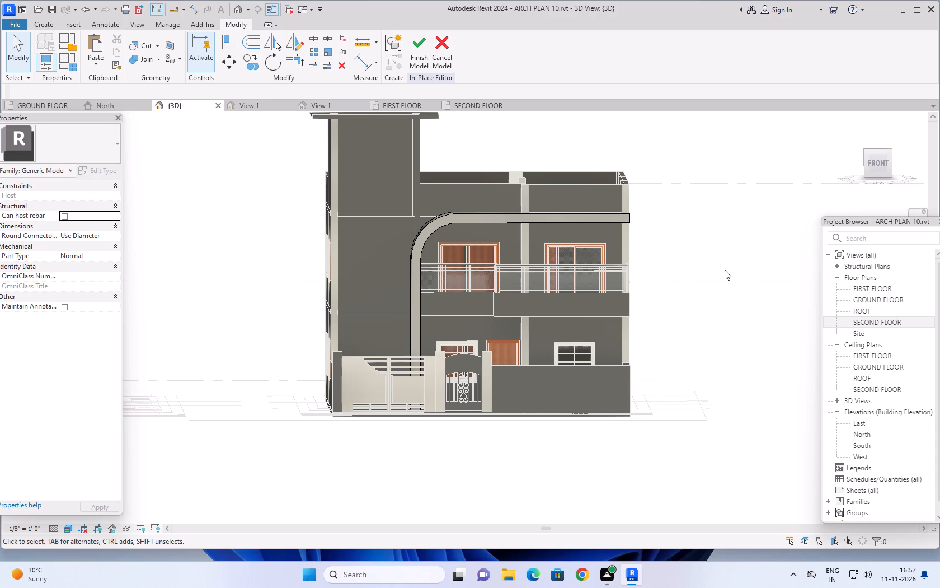
Set the curved band's extrusion end to 6'.
click(472, 221)
click(86, 194)
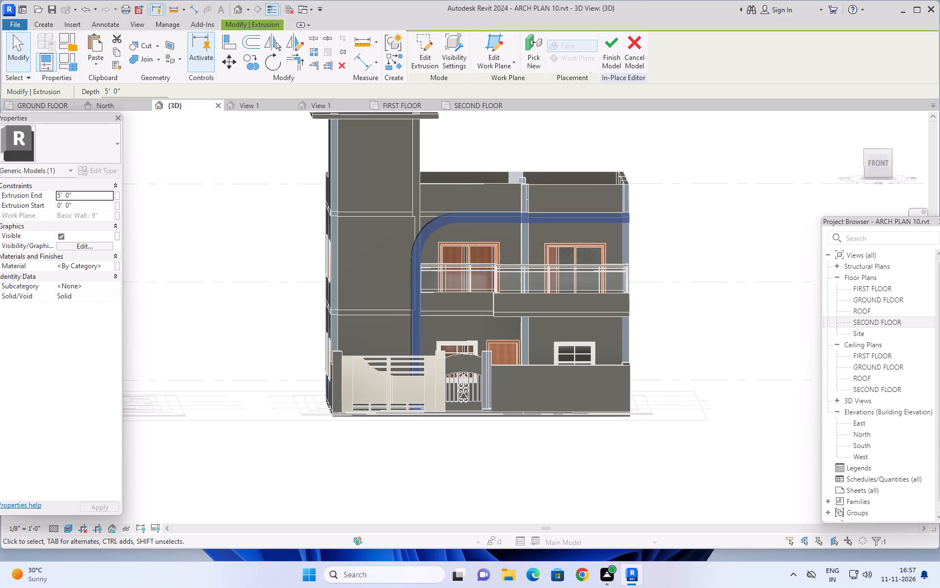
text(6')
key(Return)
click(242, 165)
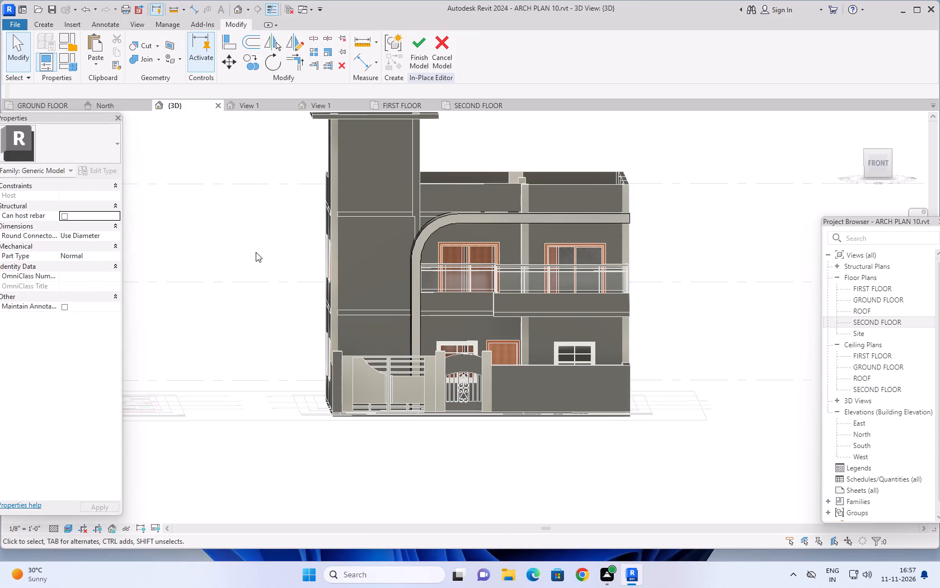
Examine the deeper curved band from the side, above and front relative to the balcony and facade.
middle_drag(256, 254, 462, 329)
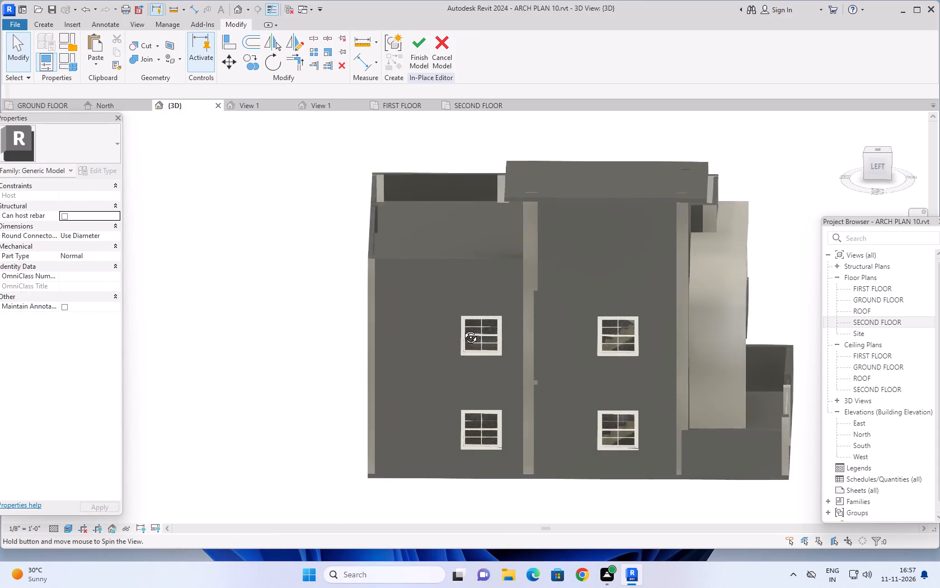
middle_drag(462, 329, 421, 418)
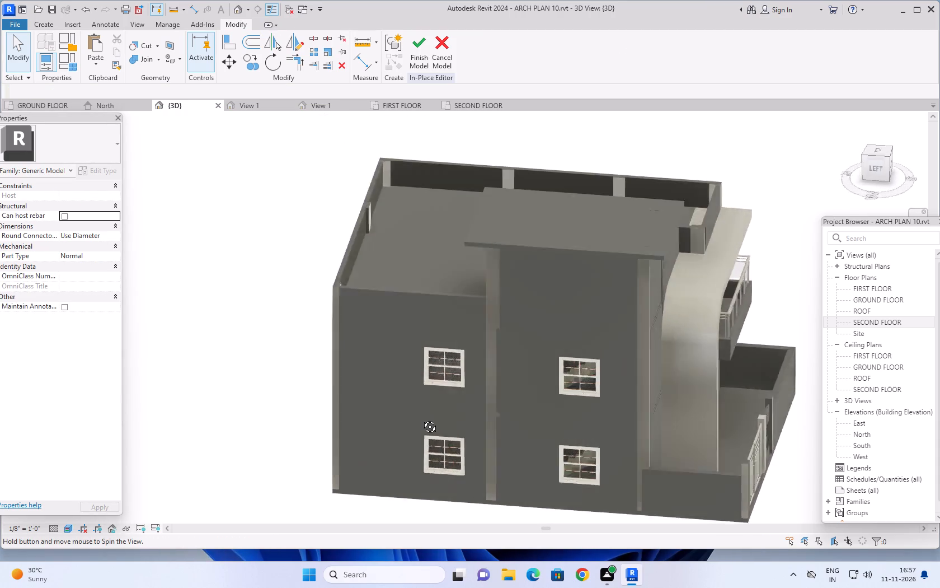
middle_drag(421, 418, 281, 363)
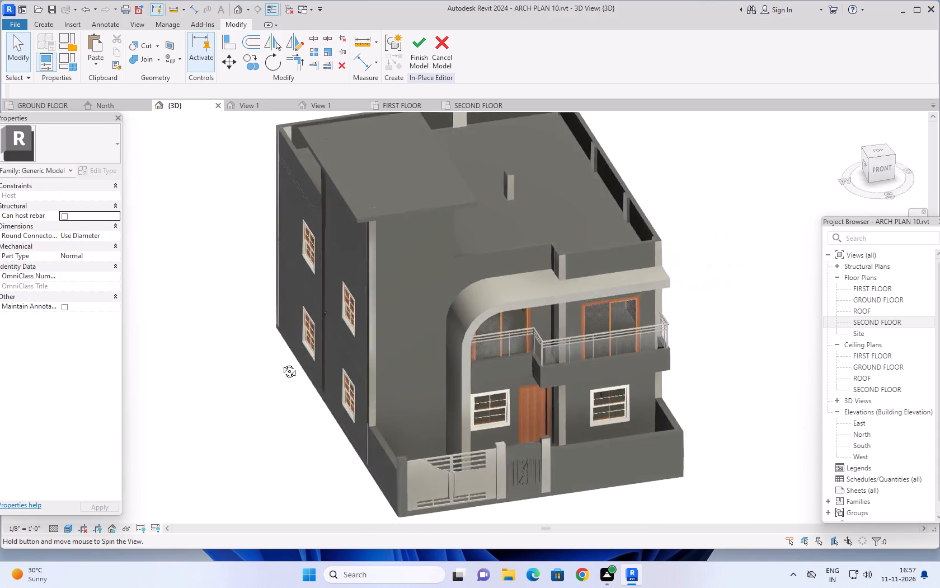
middle_drag(281, 363, 248, 282)
scroll(554, 343, down, 4)
middle_drag(665, 376, 666, 363)
shift+middle_drag(668, 371, 668, 345)
middle_drag(673, 347, 671, 391)
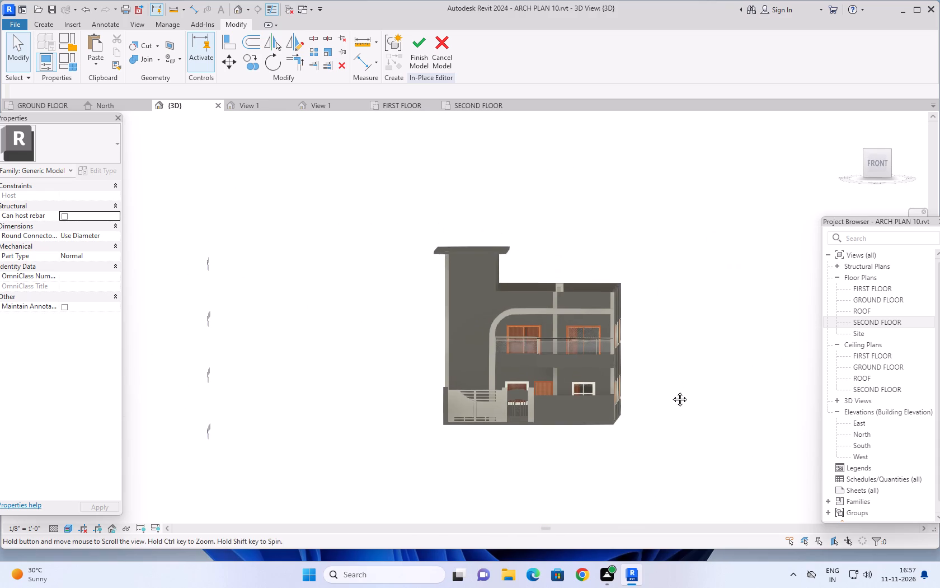
middle_drag(671, 391, 672, 391)
middle_drag(681, 375, 698, 402)
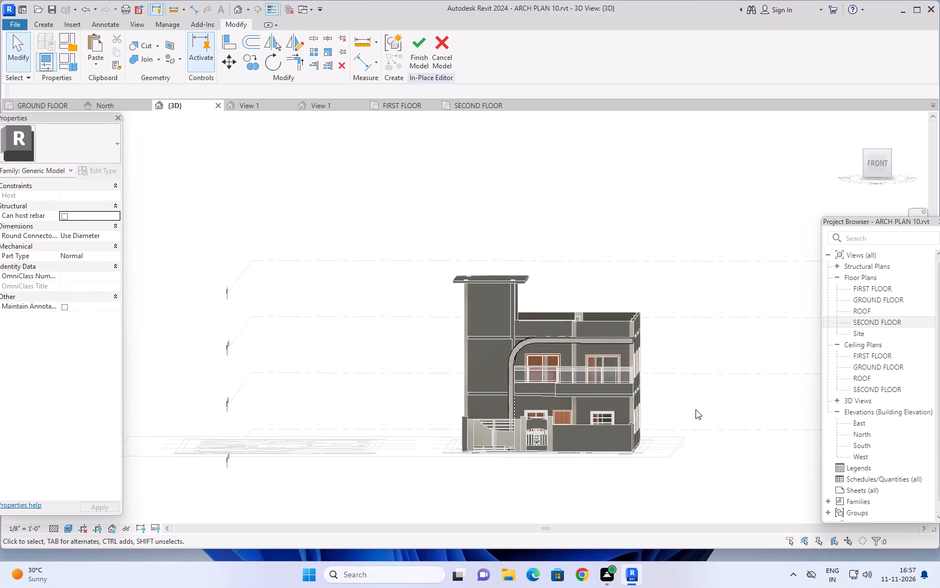
middle_drag(703, 390, 725, 392)
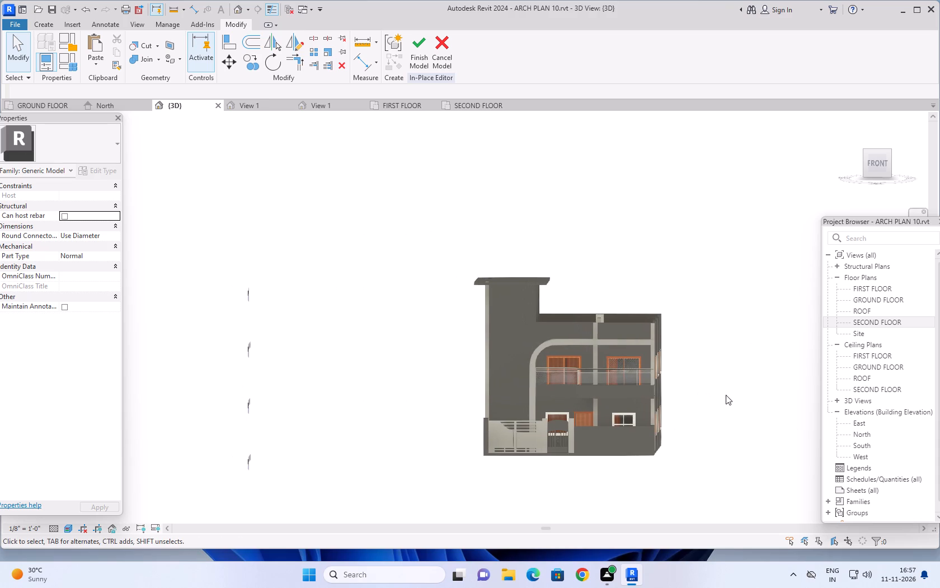
middle_drag(370, 380, 354, 416)
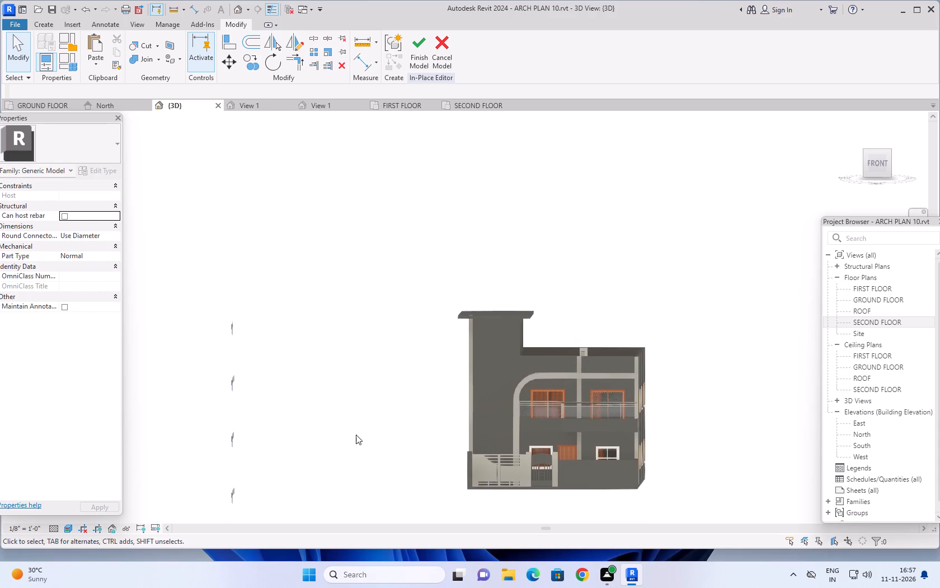
Examine the 6' deep curved band from the front against the balcony, compound gate and upper walls.
middle_drag(363, 440, 370, 424)
scroll(382, 417, up, 2)
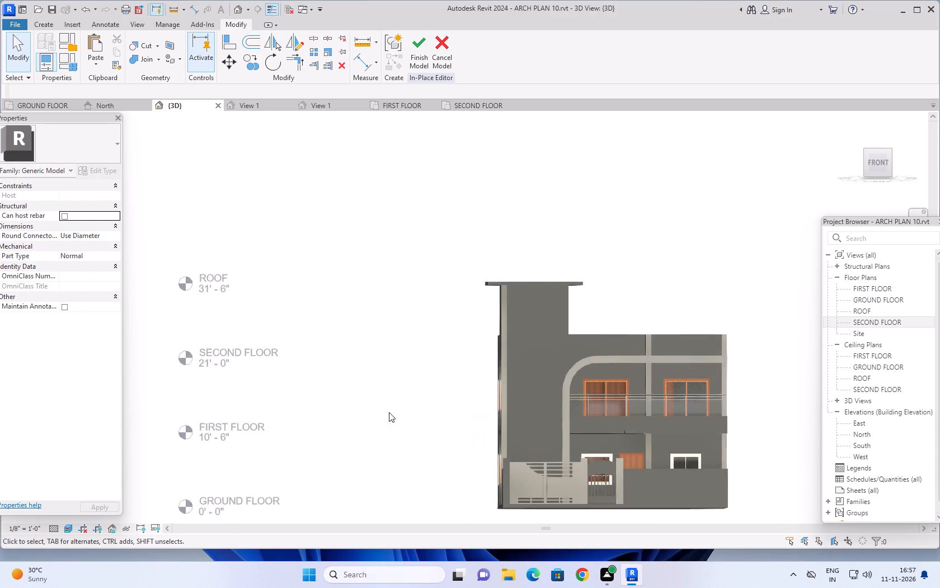
scroll(389, 412, up, 1)
shift+middle_drag(438, 398, 438, 409)
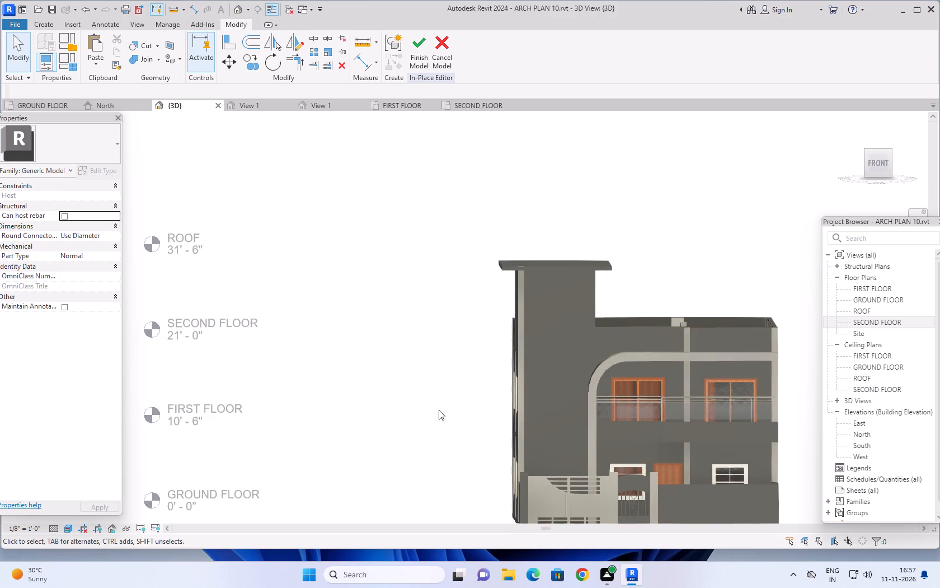
scroll(439, 410, down, 3)
middle_drag(436, 405, 393, 402)
scroll(393, 402, up, 1)
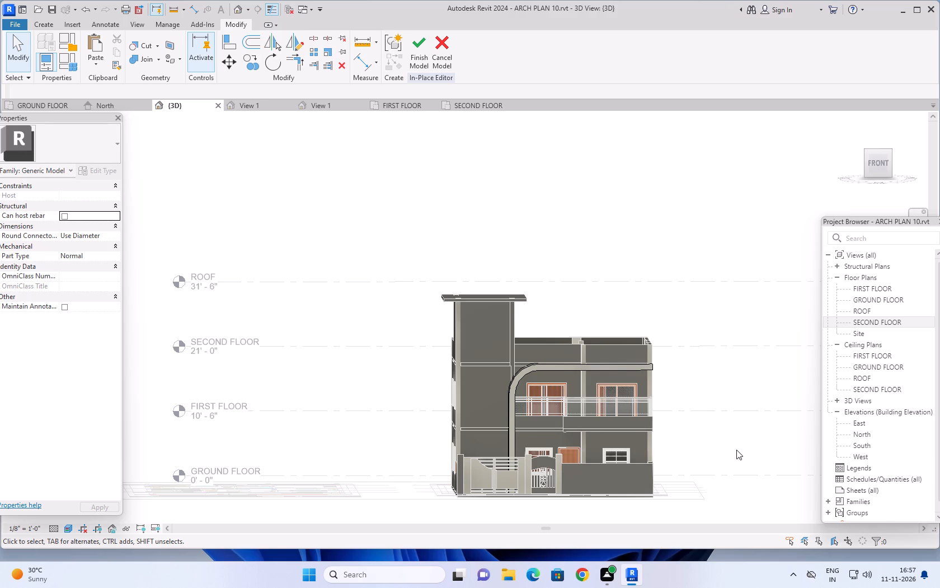
scroll(723, 452, down, 2)
middle_drag(709, 453, 679, 442)
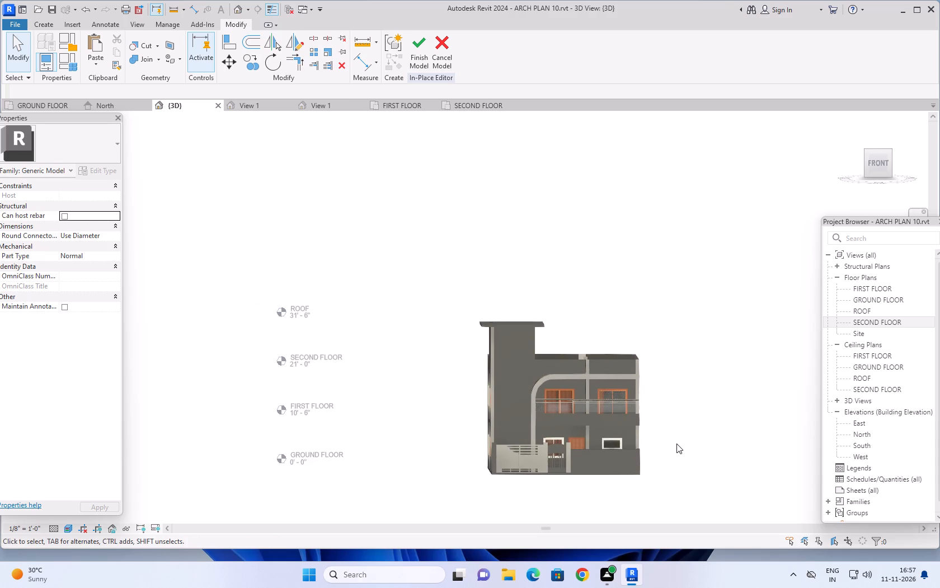
scroll(676, 445, up, 1)
middle_drag(675, 442, 670, 432)
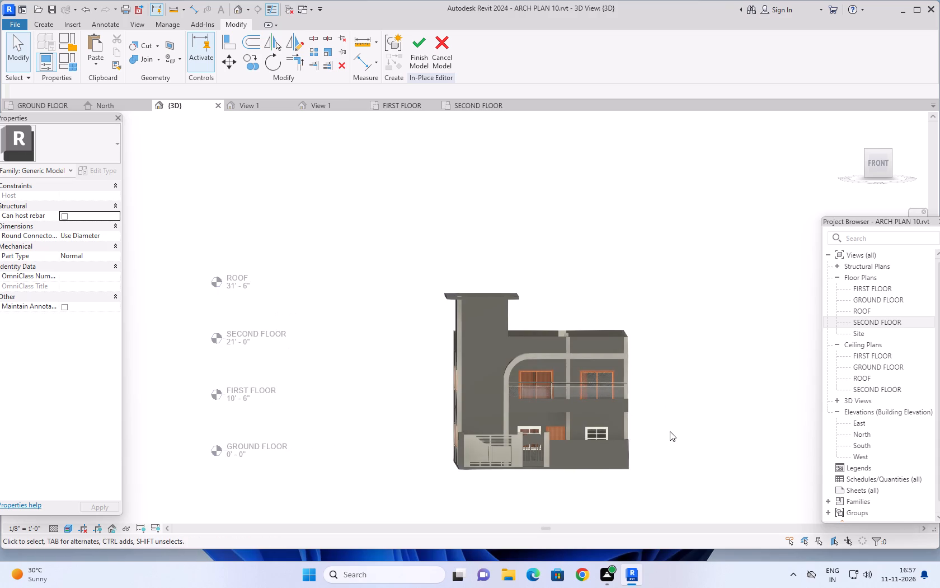
scroll(668, 433, up, 3)
middle_drag(651, 429, 651, 421)
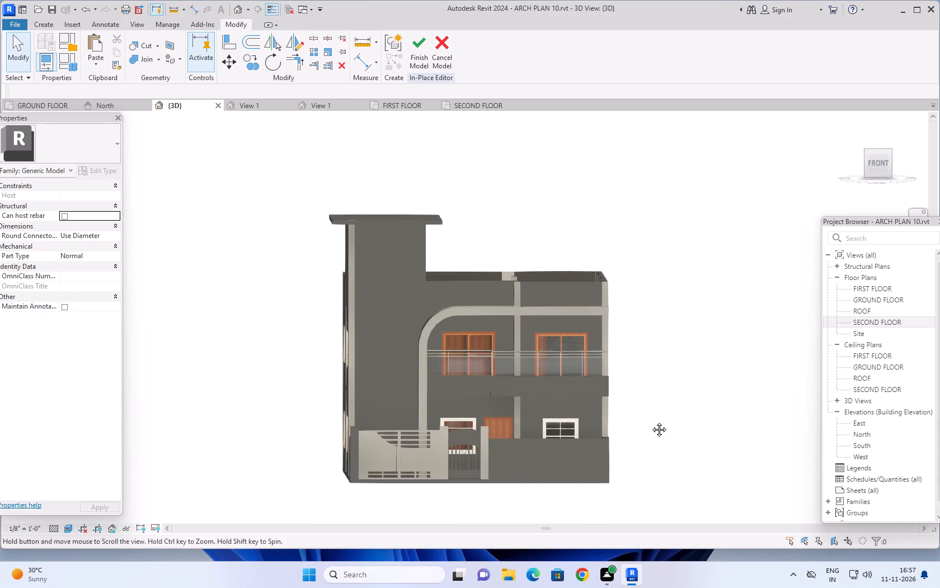
middle_drag(651, 421, 651, 413)
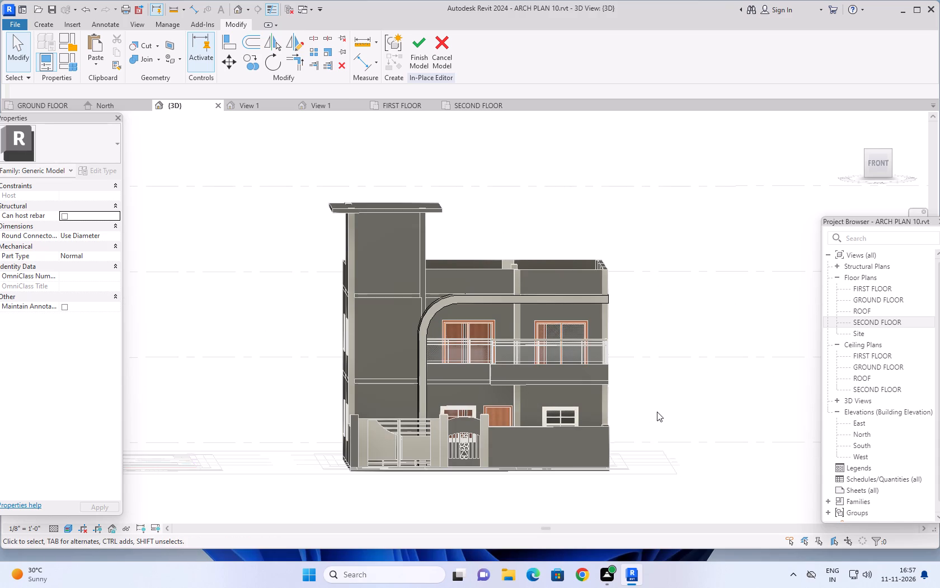
middle_drag(660, 413, 657, 405)
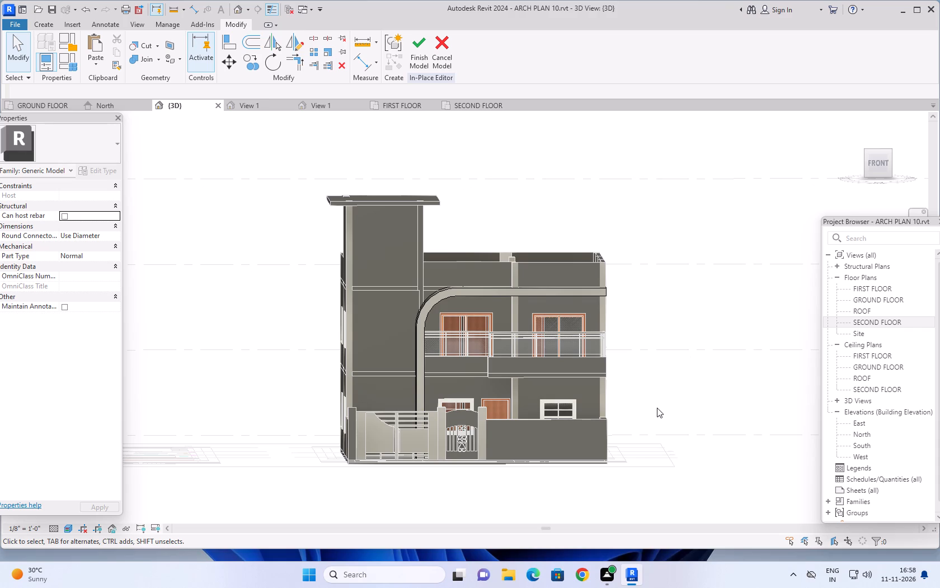
scroll(643, 309, up, 1)
middle_drag(657, 300, 690, 263)
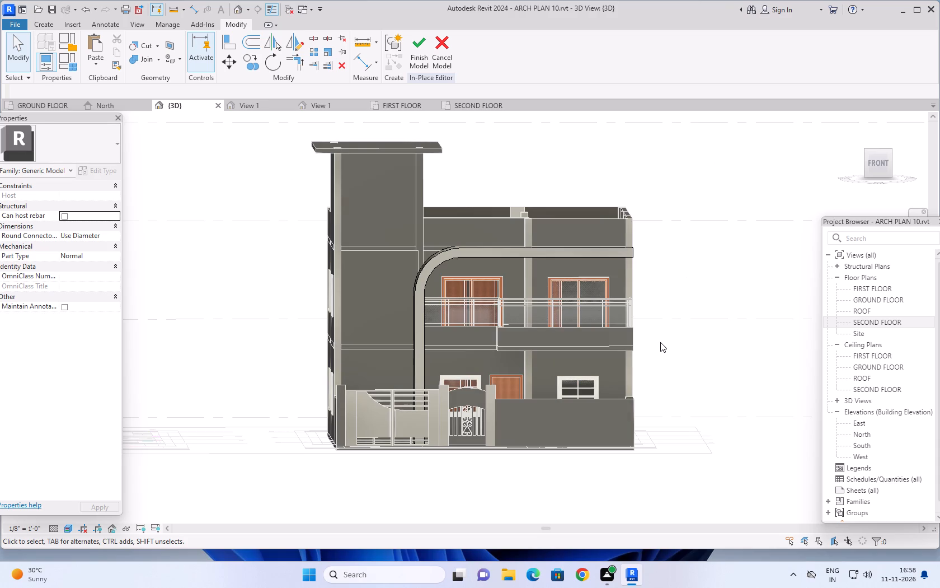
Open the curved band's extrusion sketch for editing and face it squarely from the front.
click(420, 355)
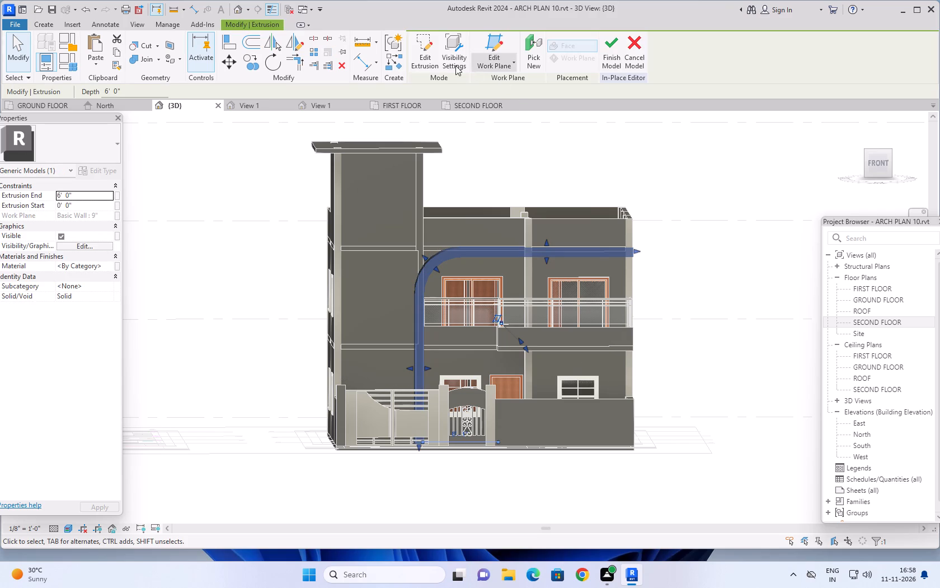
click(421, 50)
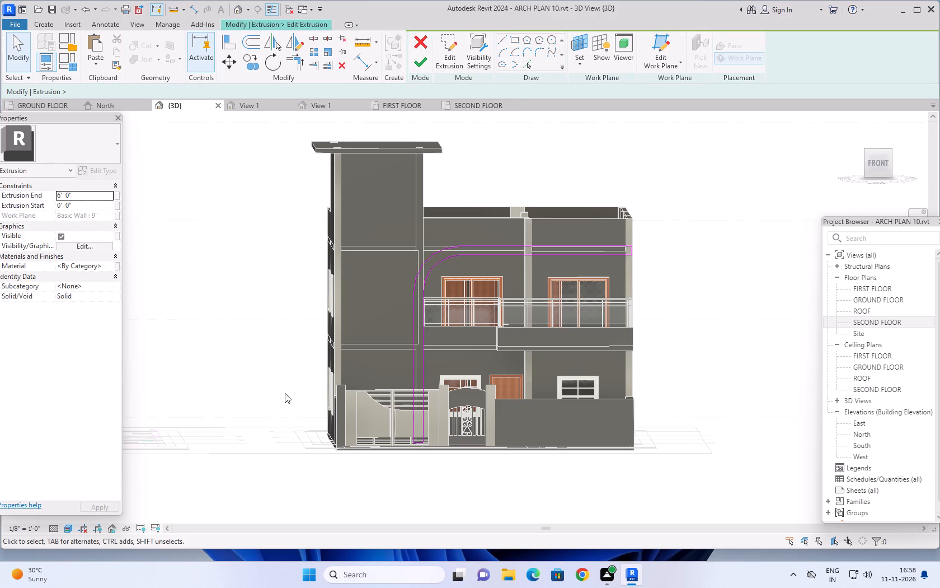
middle_drag(270, 389, 264, 374)
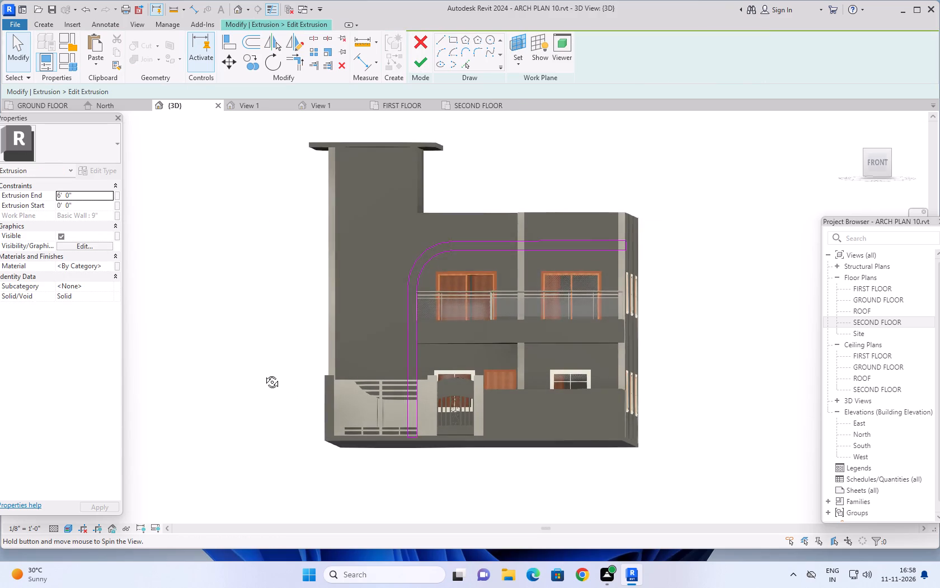
middle_drag(264, 374, 266, 381)
click(876, 161)
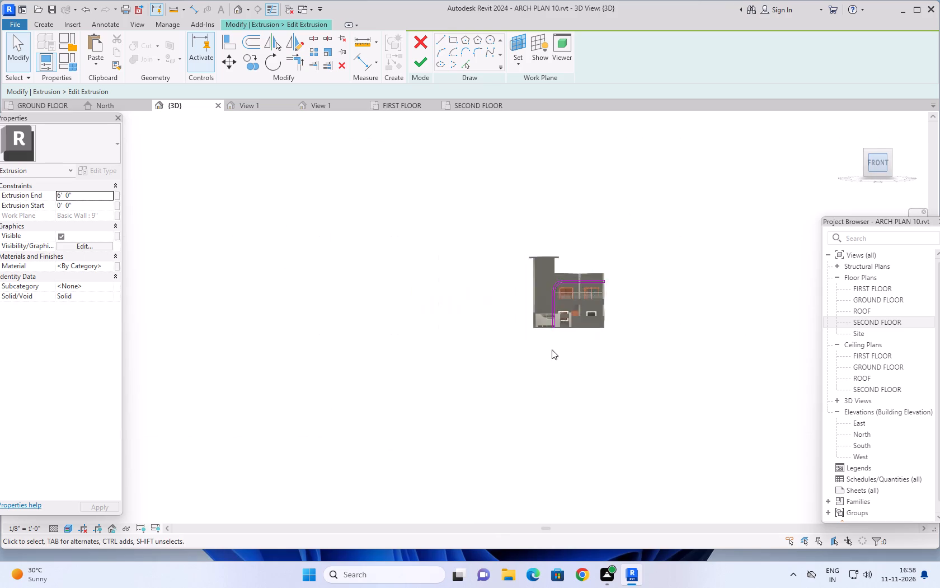
scroll(560, 309, up, 4)
scroll(415, 347, up, 9)
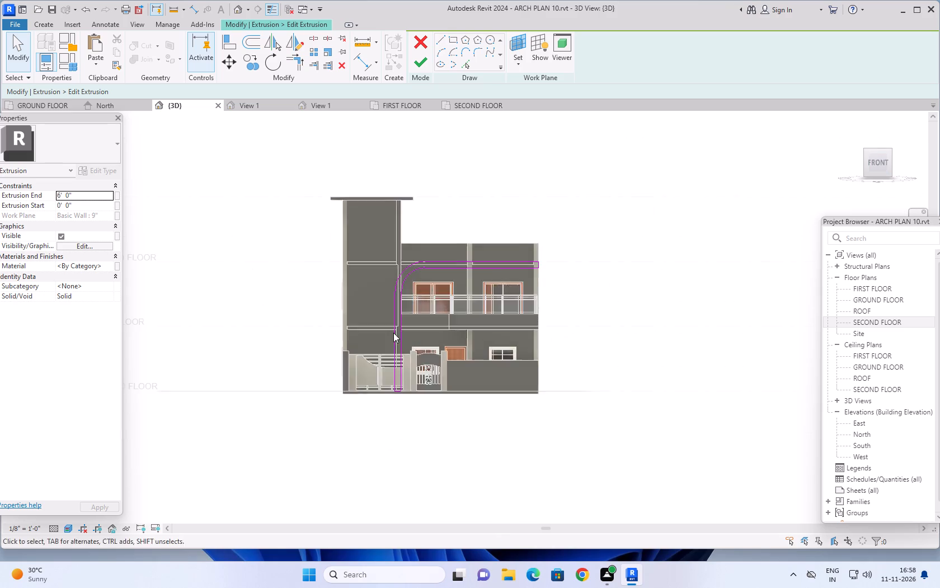
scroll(420, 324, up, 2)
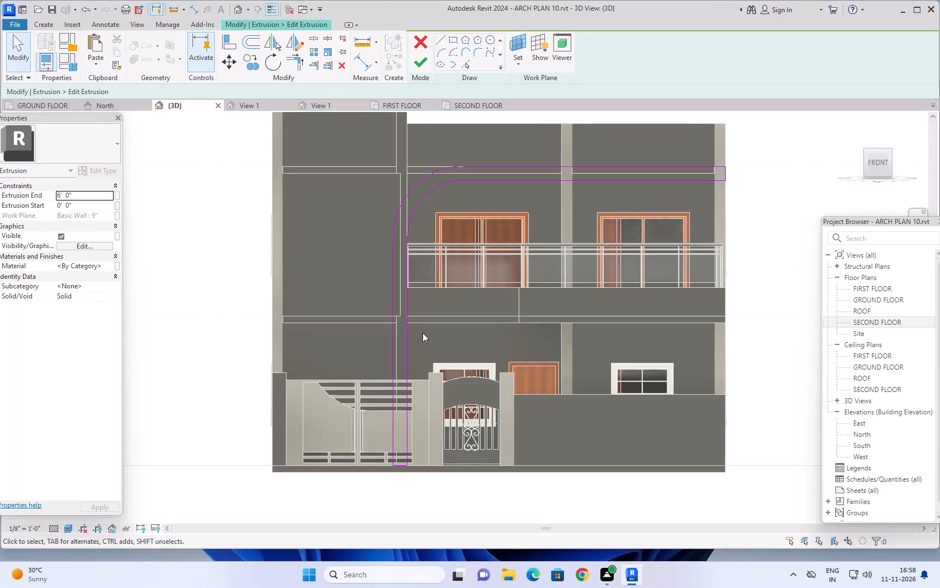
middle_drag(434, 335, 440, 319)
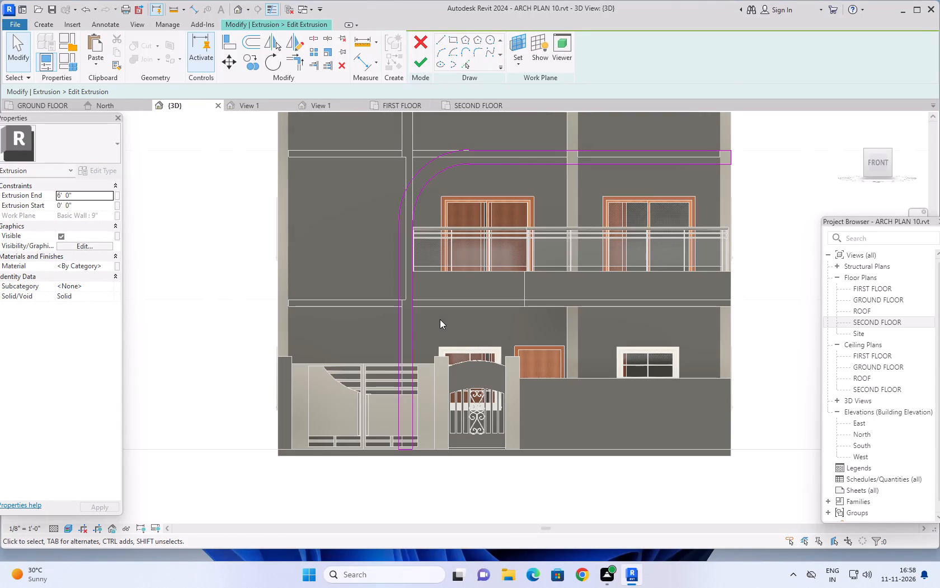
middle_drag(444, 318, 462, 294)
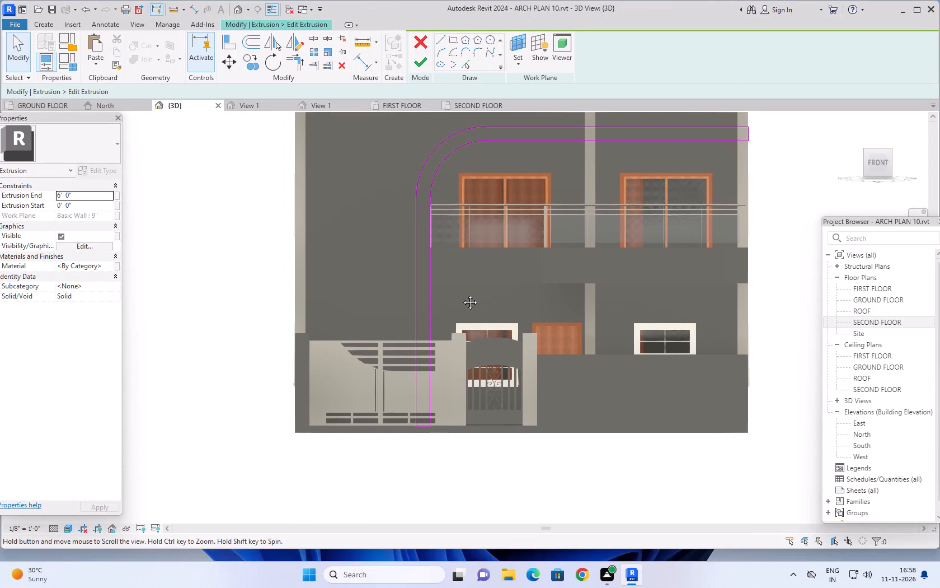
middle_drag(462, 294, 462, 294)
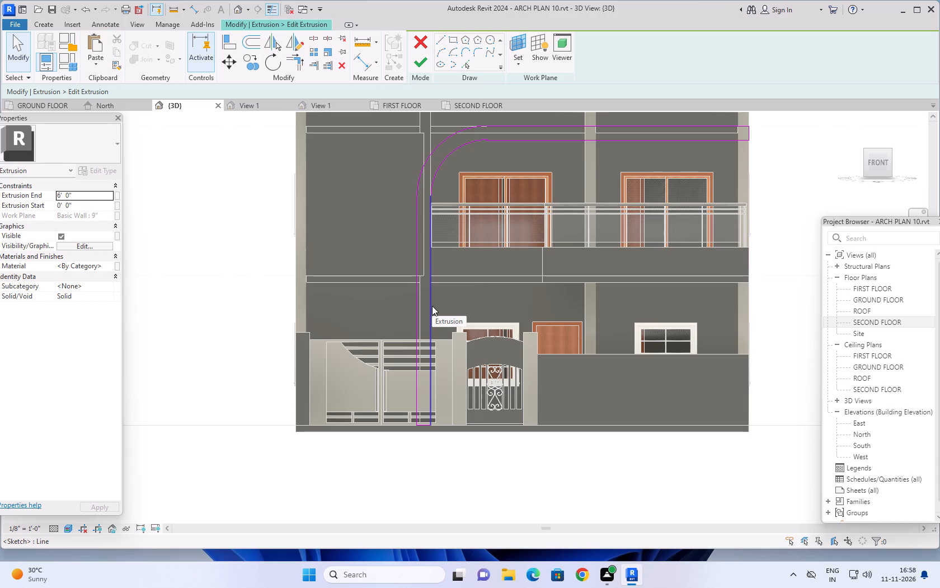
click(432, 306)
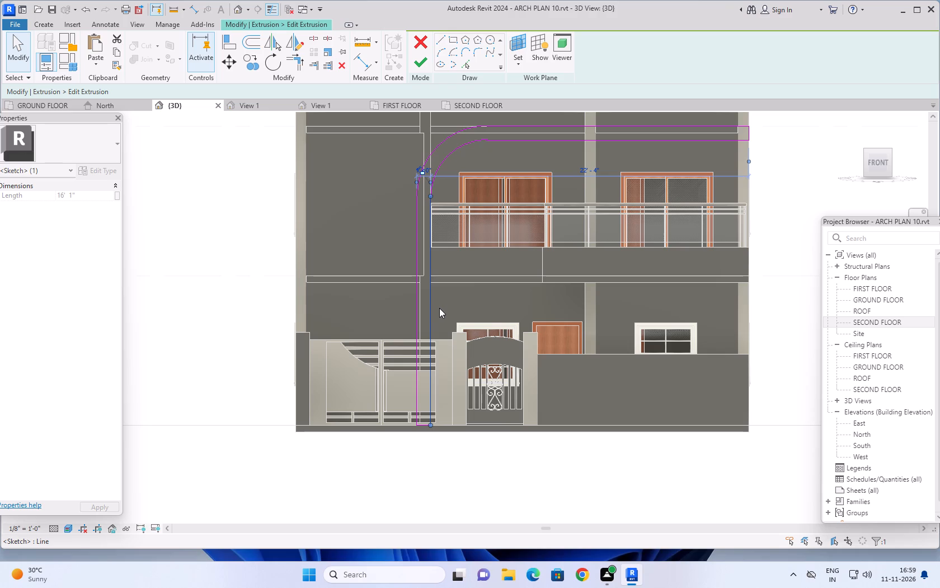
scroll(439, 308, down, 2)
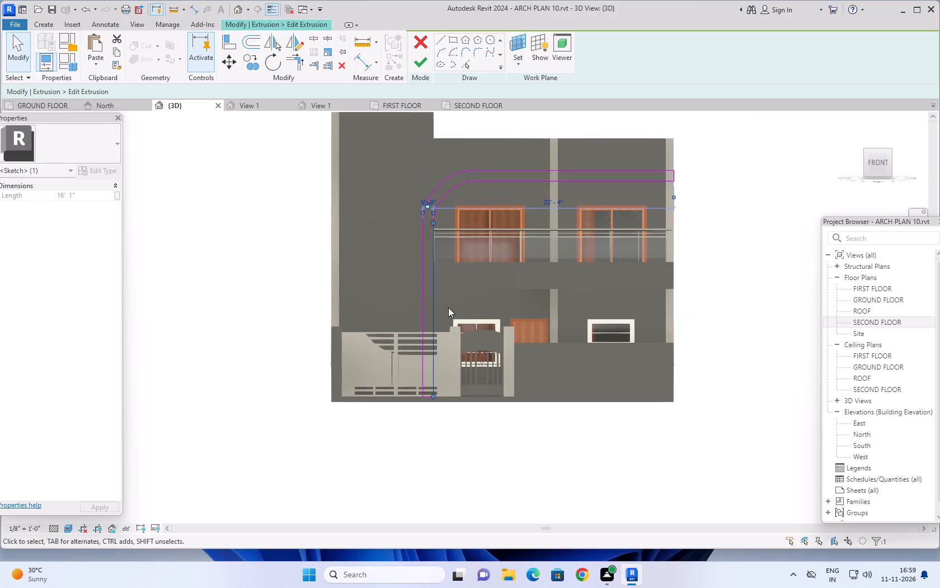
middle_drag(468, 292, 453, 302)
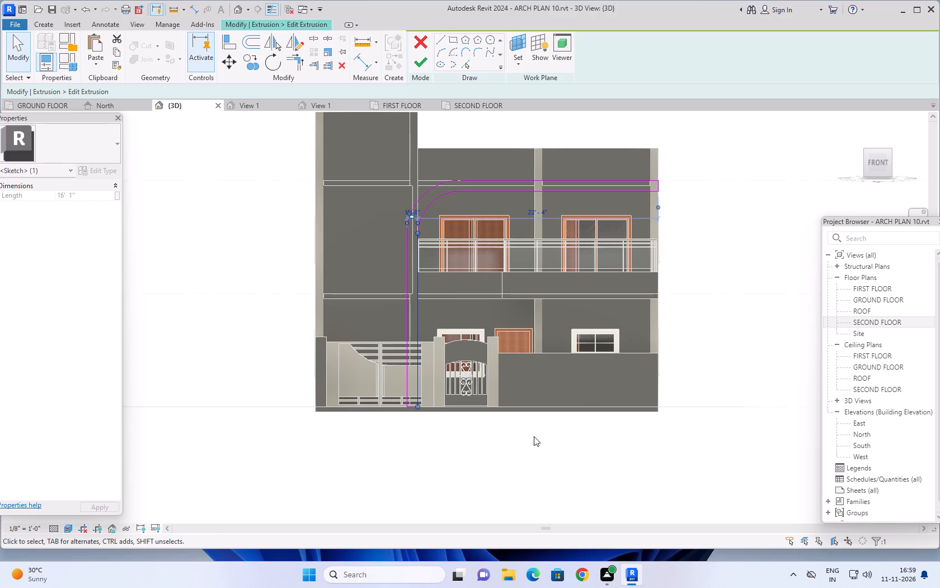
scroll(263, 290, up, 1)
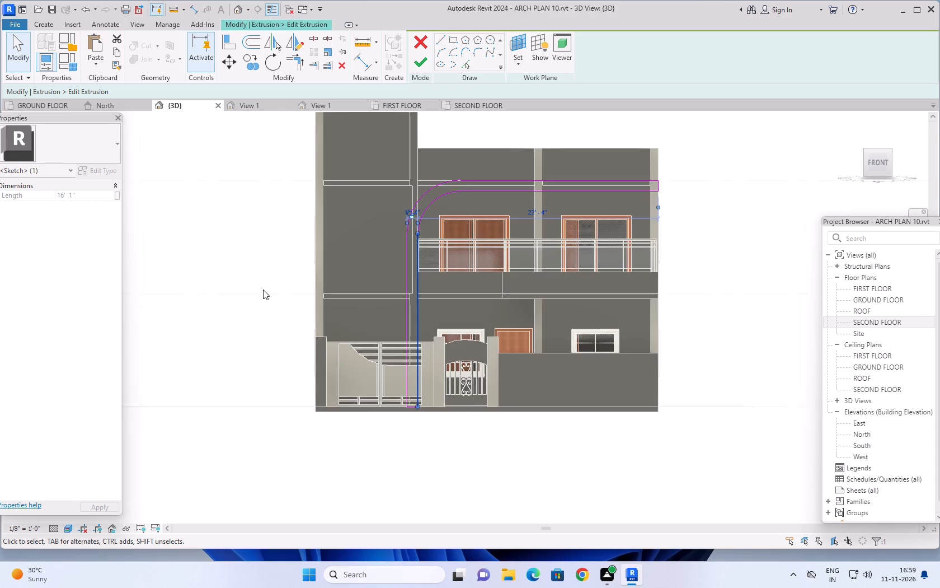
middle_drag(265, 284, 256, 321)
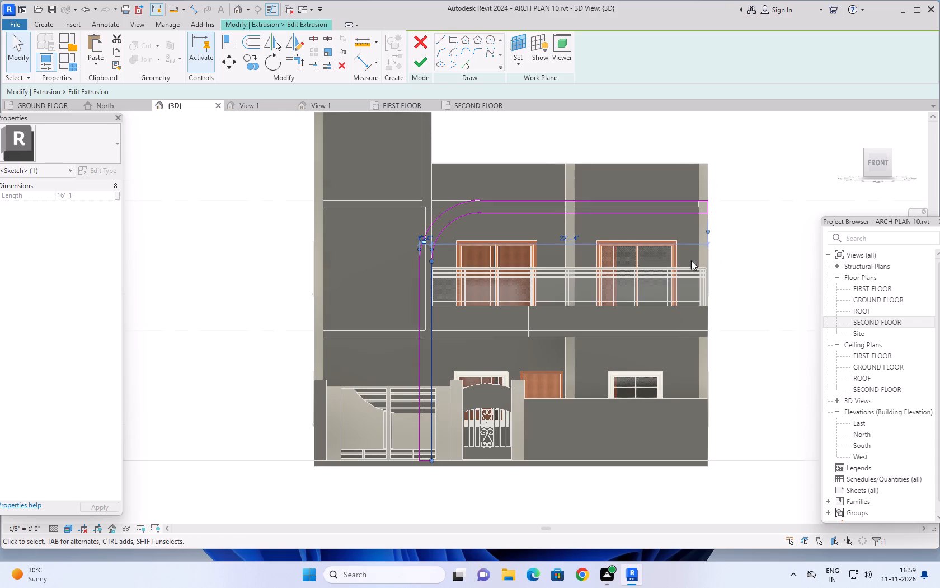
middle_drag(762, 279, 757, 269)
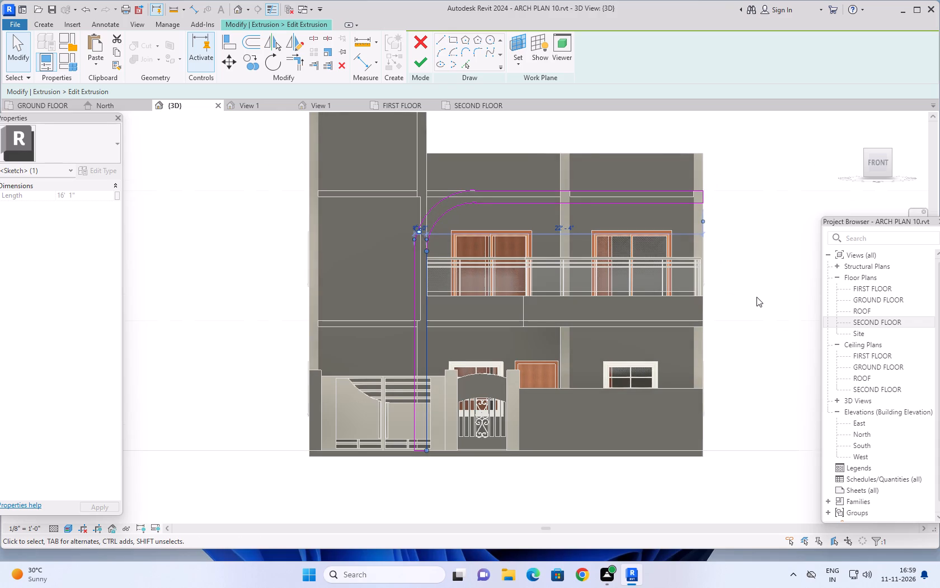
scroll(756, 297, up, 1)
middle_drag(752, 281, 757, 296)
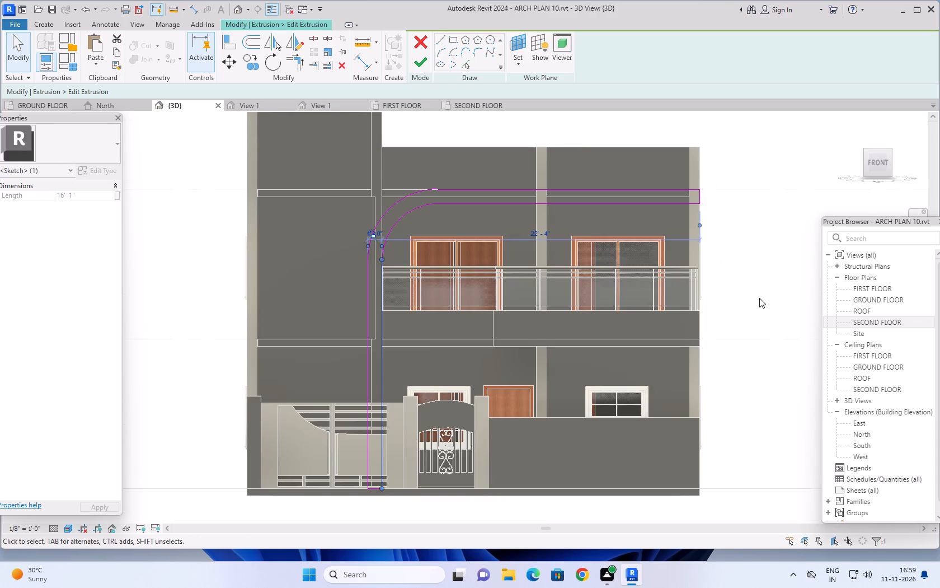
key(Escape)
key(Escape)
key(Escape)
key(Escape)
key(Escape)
Examine the curved band's sketch outline from the front against the balcony, upper walls and gate.
middle_drag(758, 331, 756, 325)
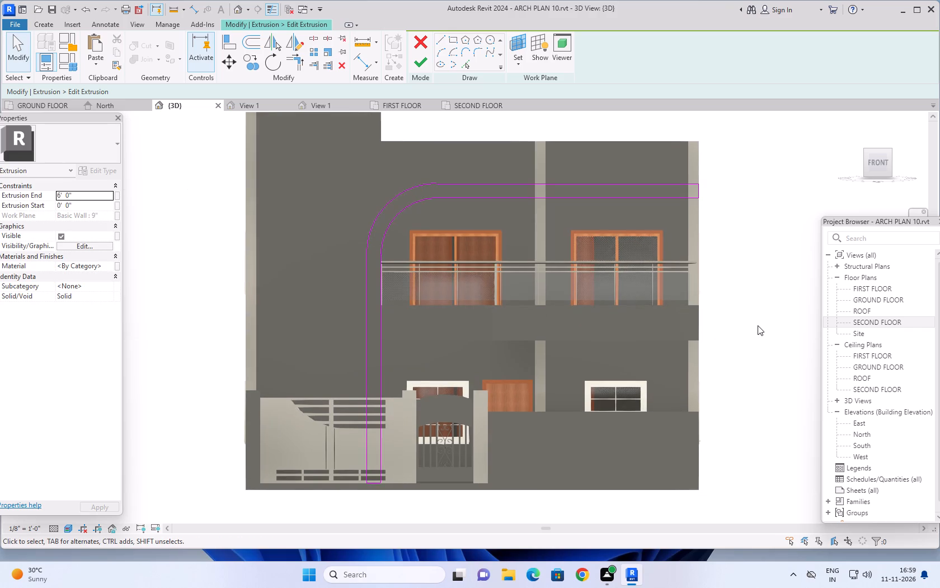
scroll(413, 230, up, 1)
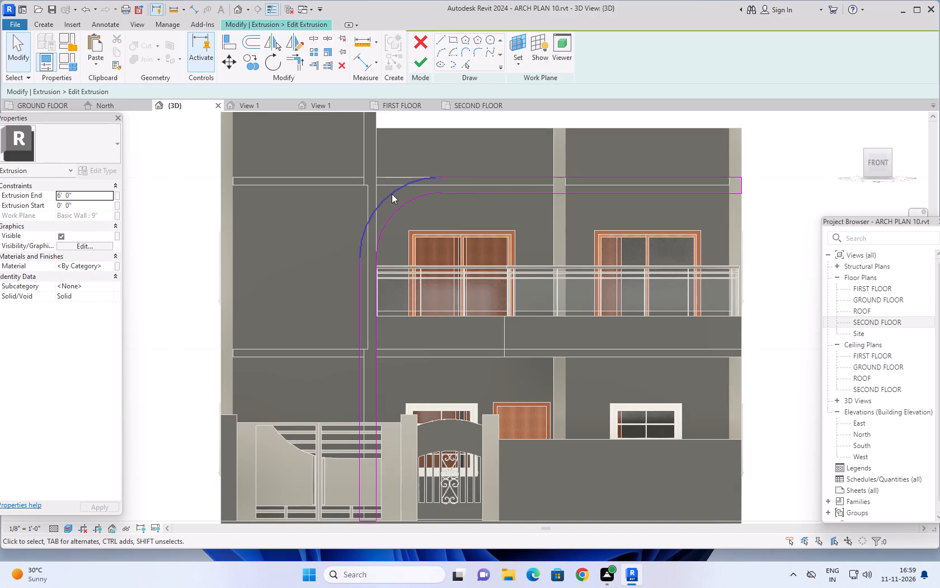
scroll(474, 248, down, 3)
middle_drag(713, 283, 698, 280)
scroll(712, 283, down, 1)
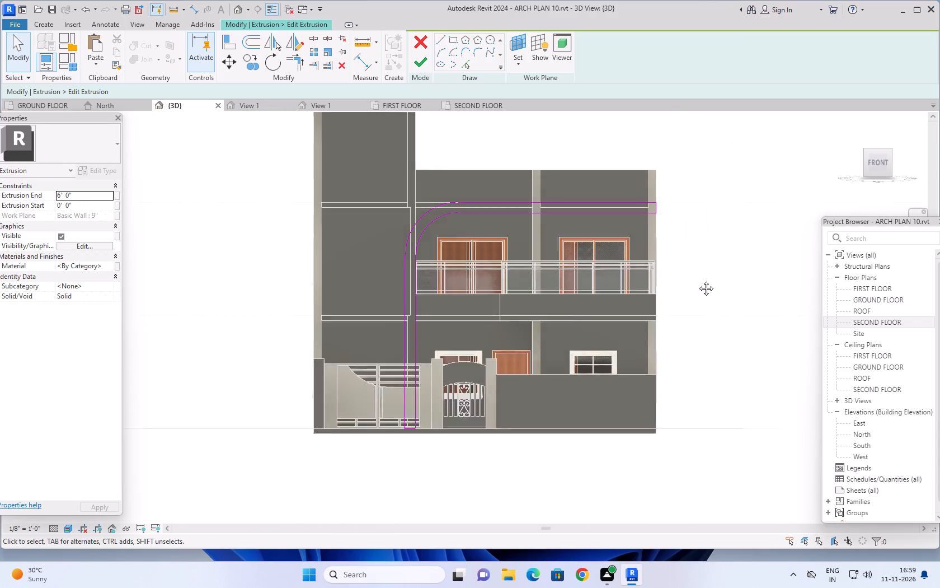
middle_drag(698, 280, 693, 278)
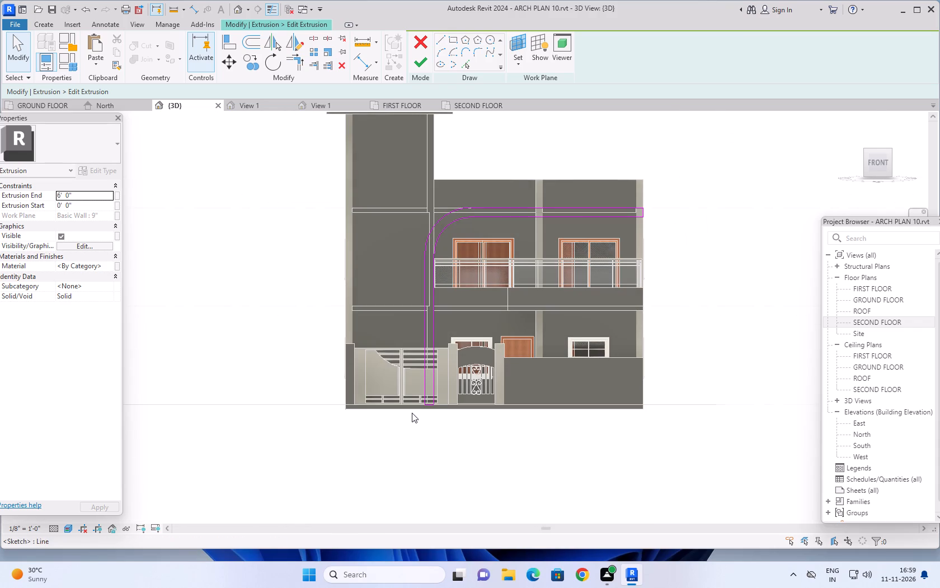
Shorten the band sketch's inner vertical line to 10', ending it level with the underside of the balcony beam.
scroll(412, 413, up, 5)
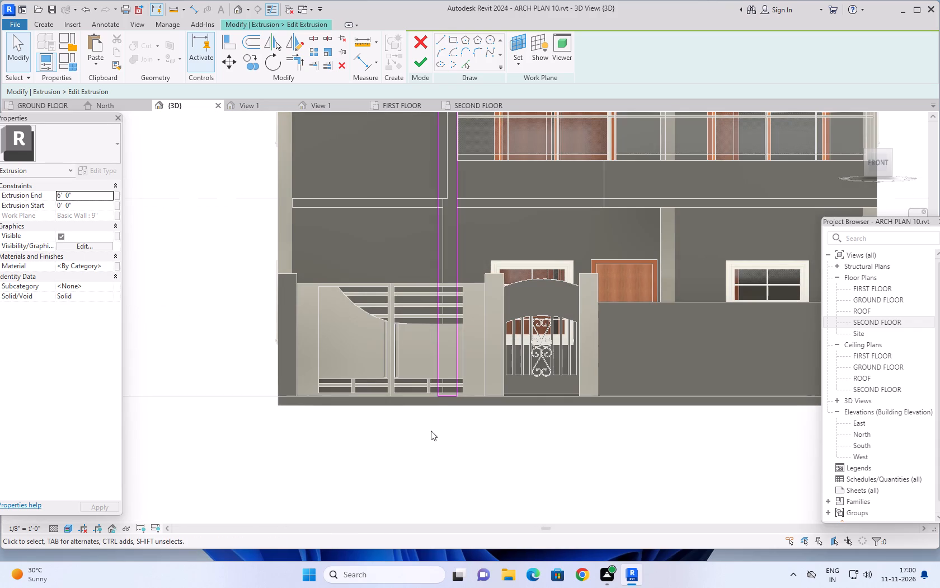
middle_drag(397, 228, 384, 319)
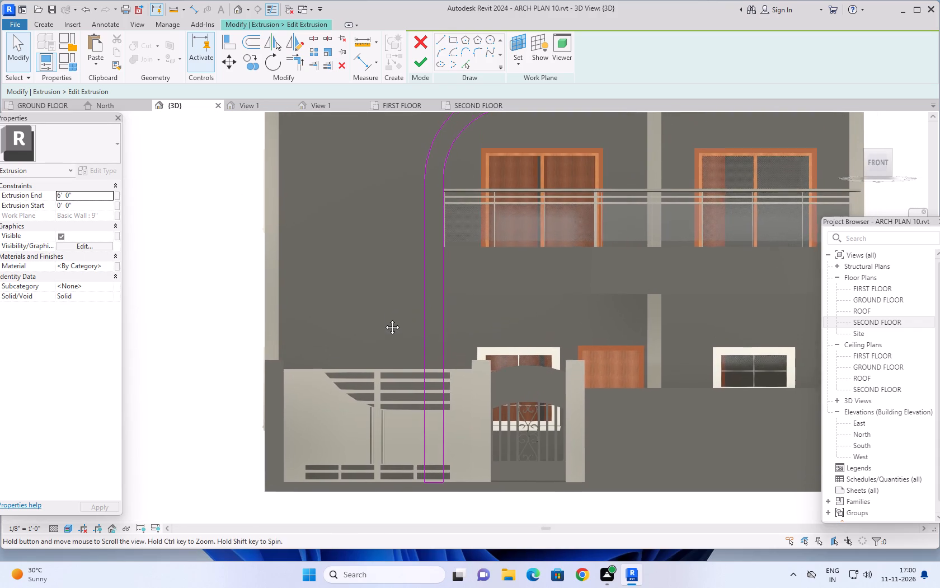
middle_drag(384, 319, 384, 320)
scroll(444, 318, up, 6)
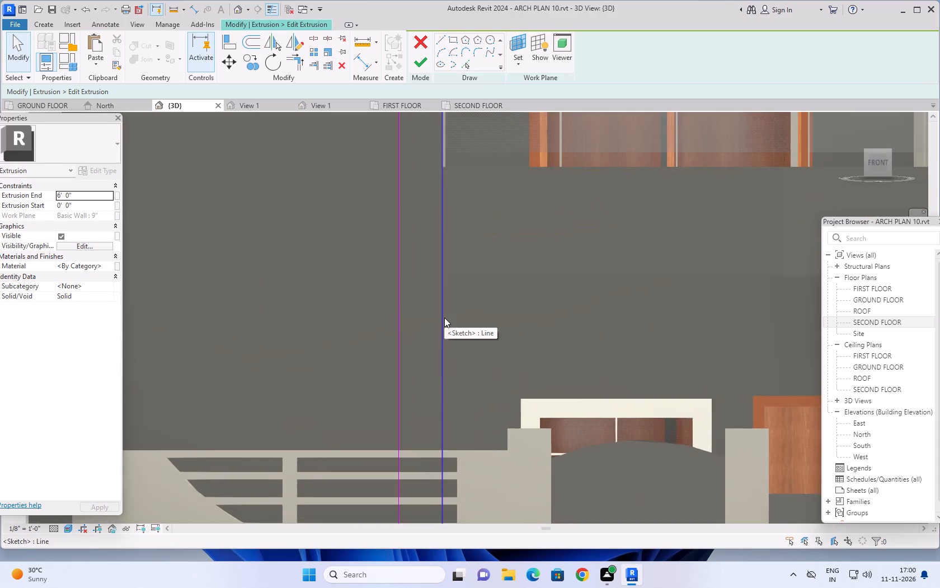
scroll(444, 318, down, 5)
middle_click(466, 319)
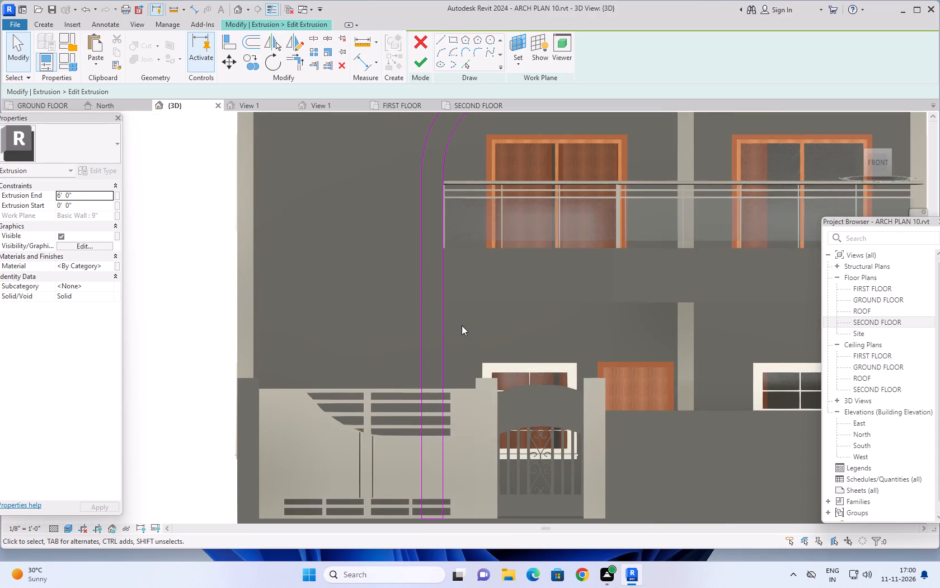
click(443, 333)
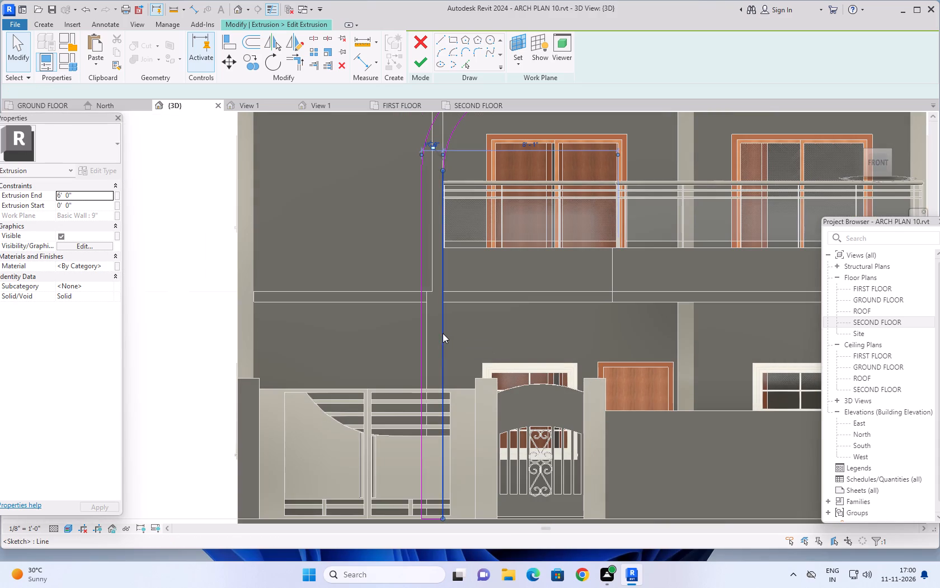
scroll(461, 331, down, 2)
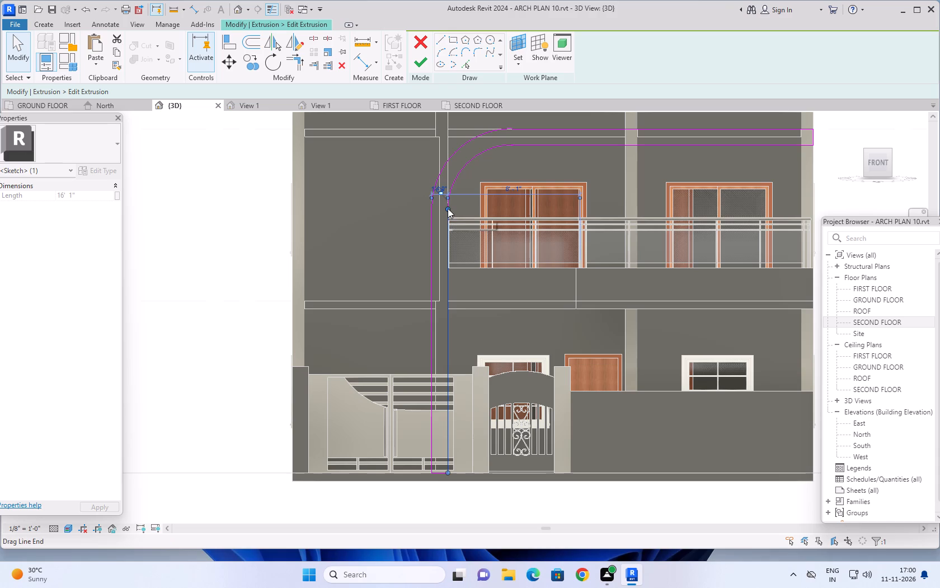
drag(447, 208, 450, 300)
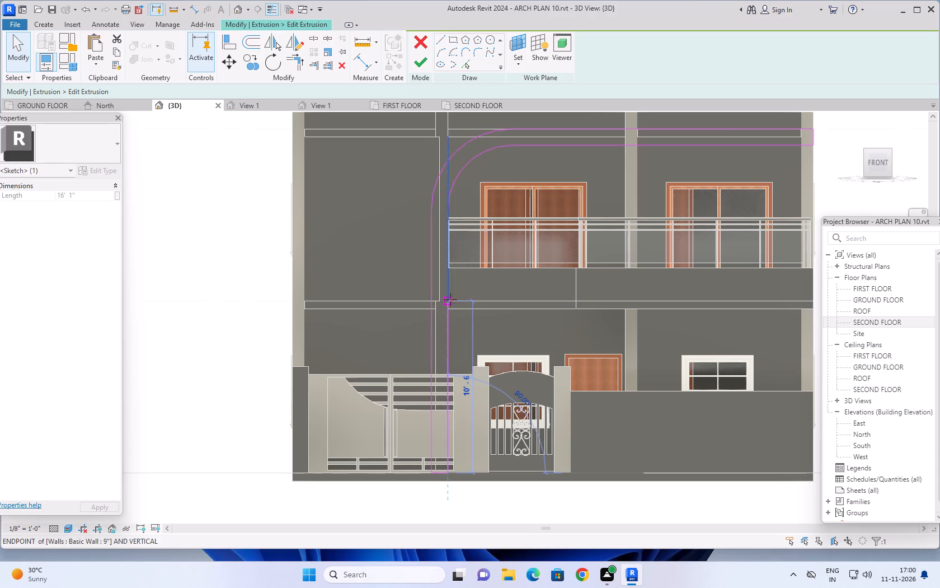
drag(450, 300, 450, 307)
Nudge the shortened inner line toward the small gate until the band's lower leg is 1' 6 1/4" wide.
scroll(463, 323, up, 3)
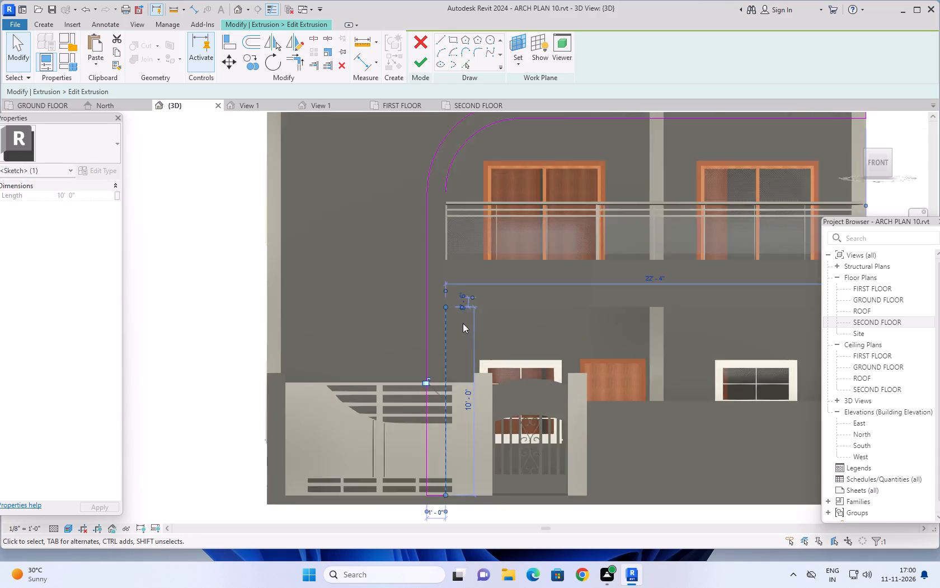
scroll(463, 323, up, 1)
key(Right)
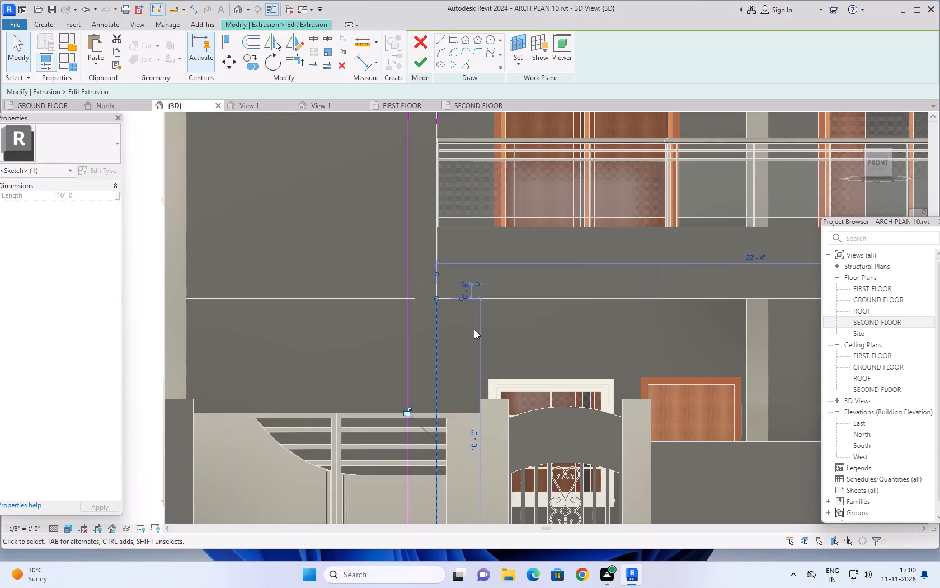
key(Right)
key(Right)
key(Right)
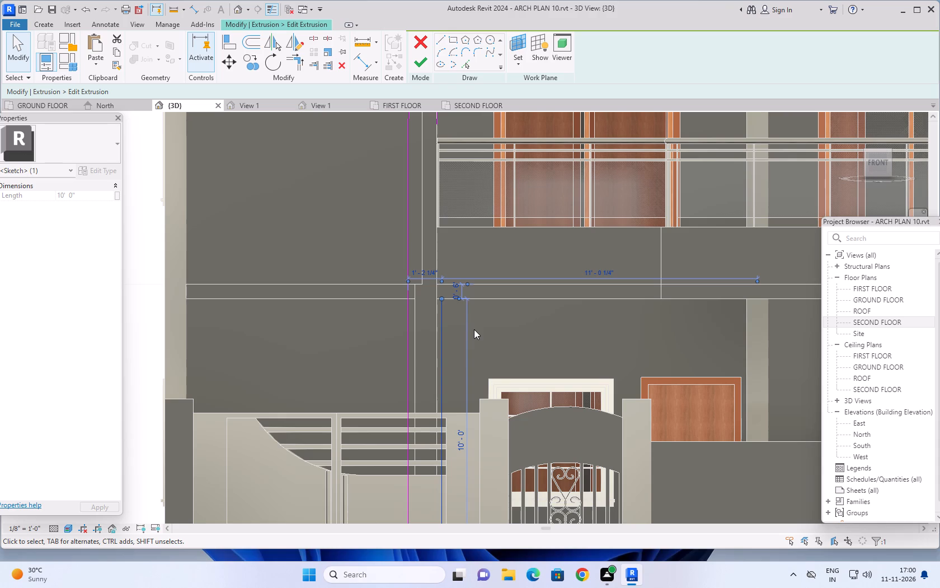
key(Right)
key(Right)
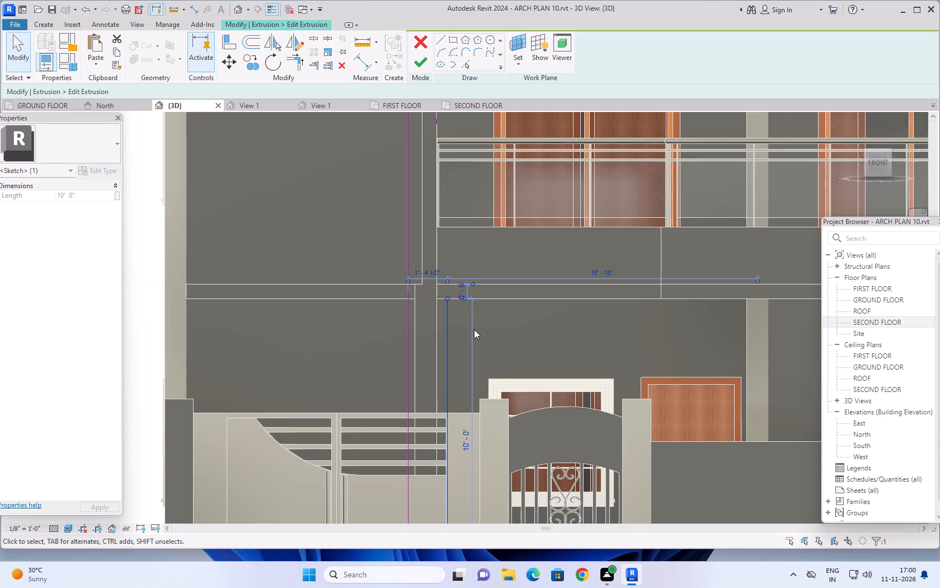
key(Right)
scroll(501, 329, down, 2)
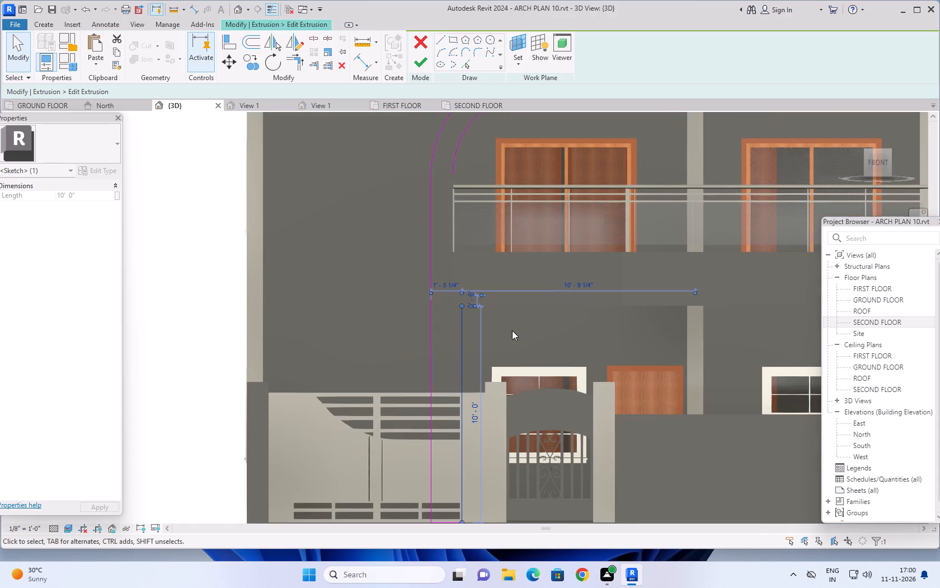
middle_drag(513, 330, 492, 316)
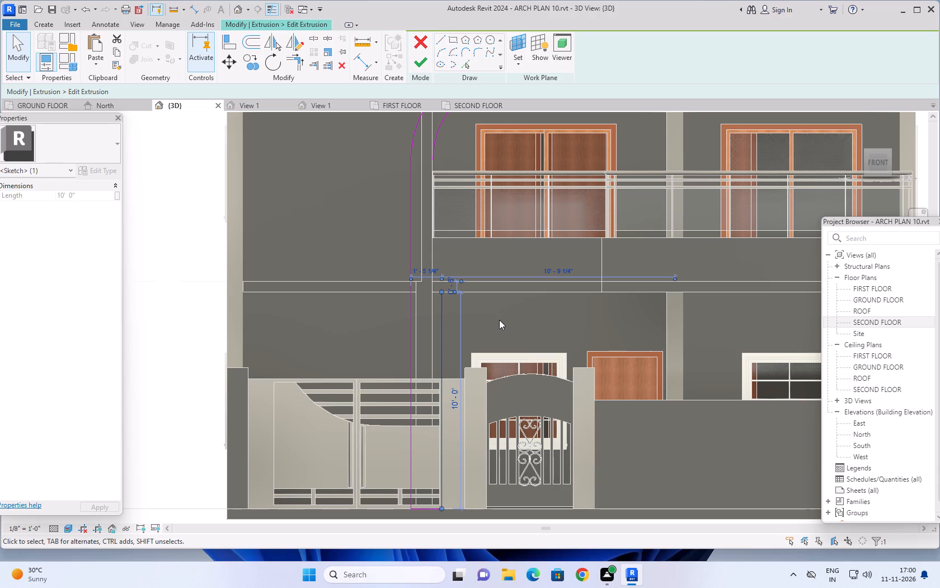
key(Right)
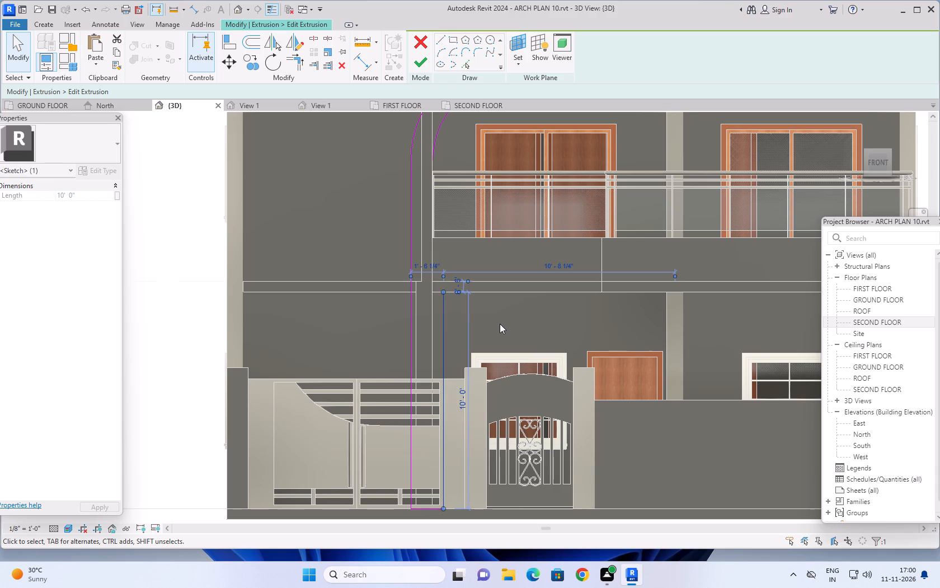
key(Escape)
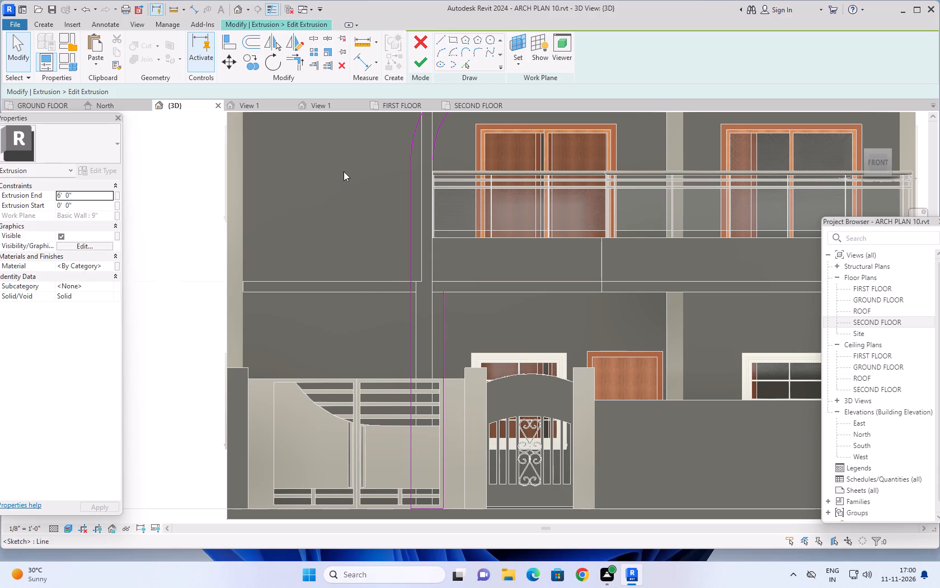
Draw a vertical line from the inner arc's end to the beam underside and a short horizontal line joining the shortened line's top.
click(439, 43)
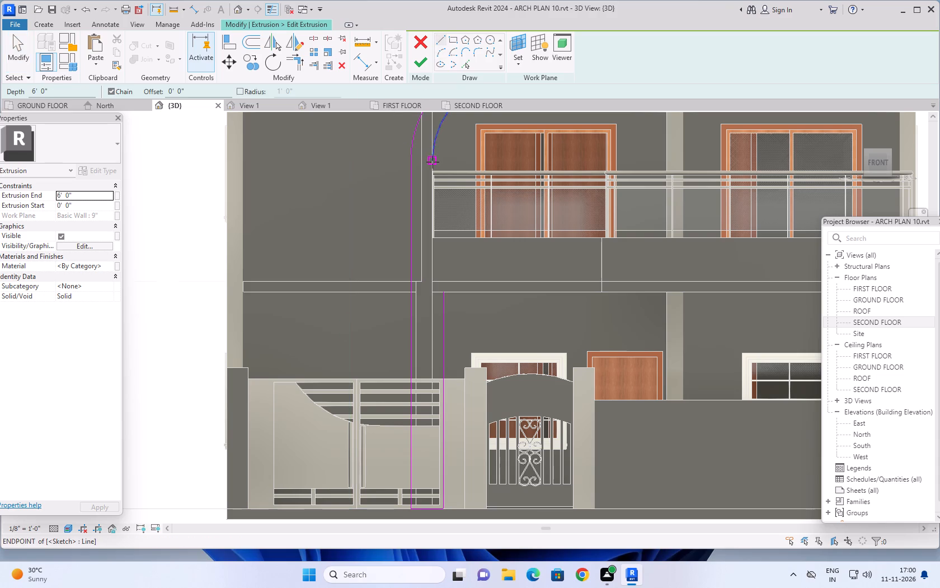
click(434, 161)
click(432, 293)
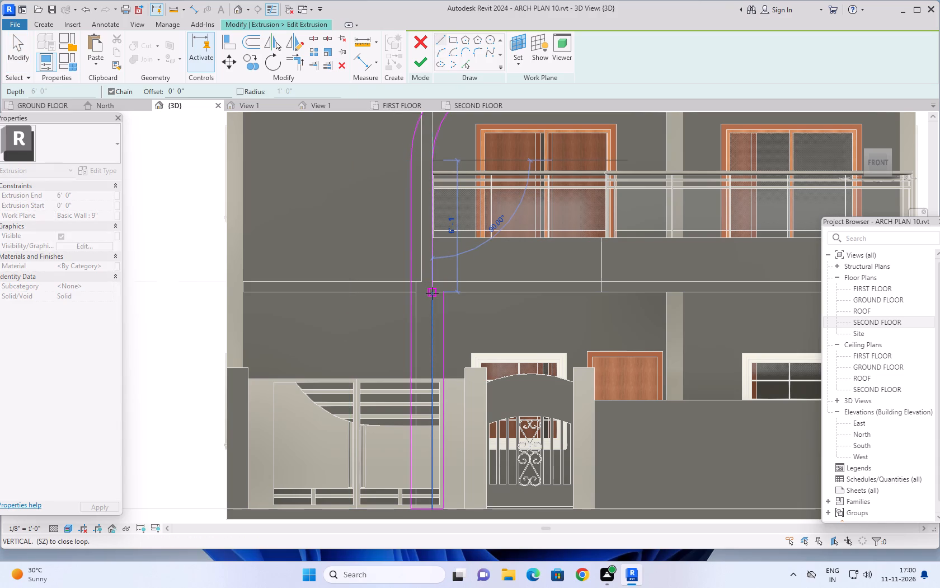
click(444, 293)
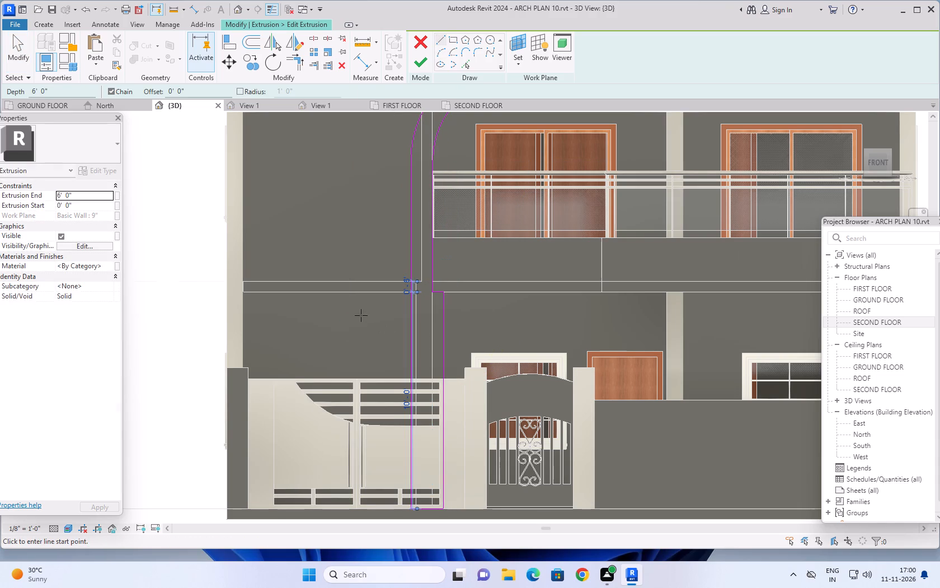
key(Escape)
key(Escape)
key(Escape)
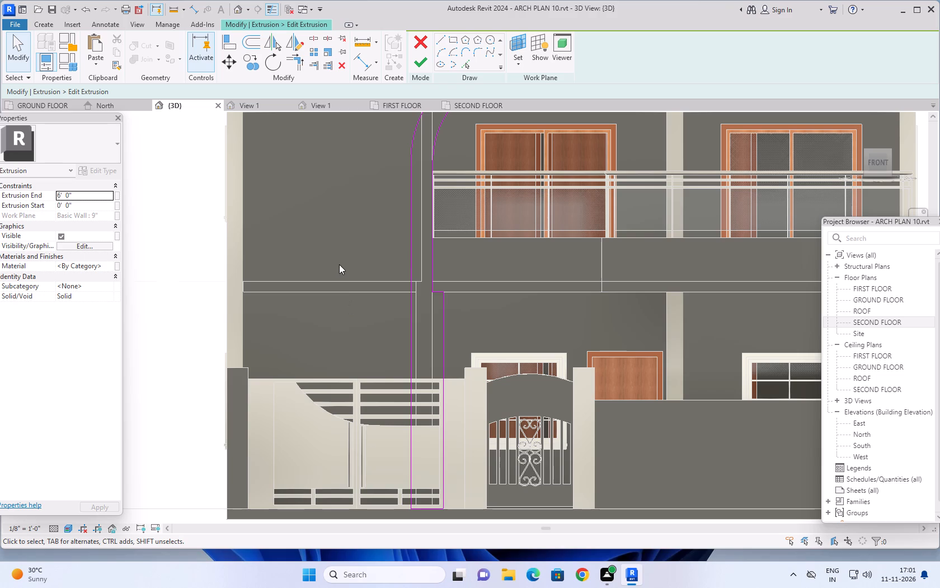
Finish the band's extrusion sketch with the stepped lower leg.
scroll(360, 234, down, 4)
scroll(424, 258, down, 1)
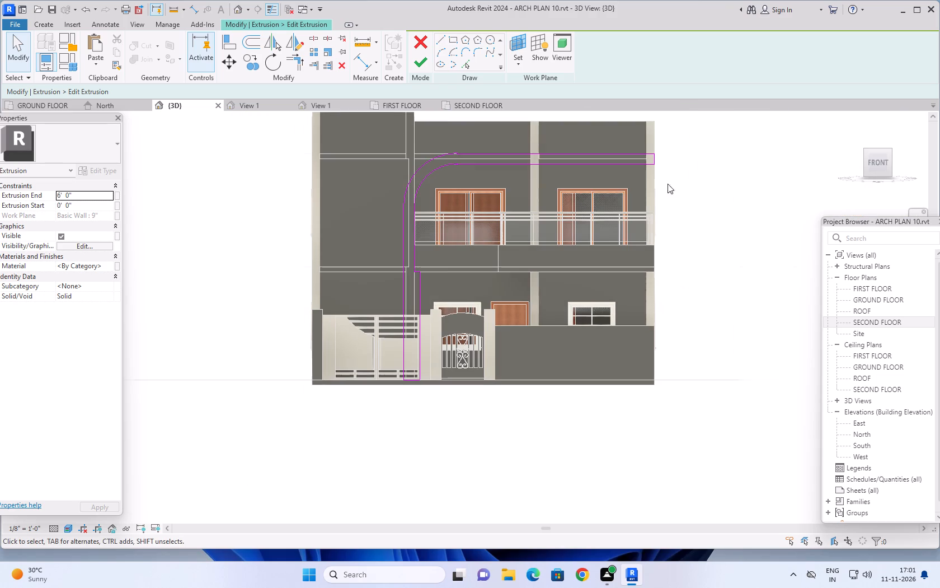
middle_drag(706, 173, 637, 231)
scroll(486, 208, up, 4)
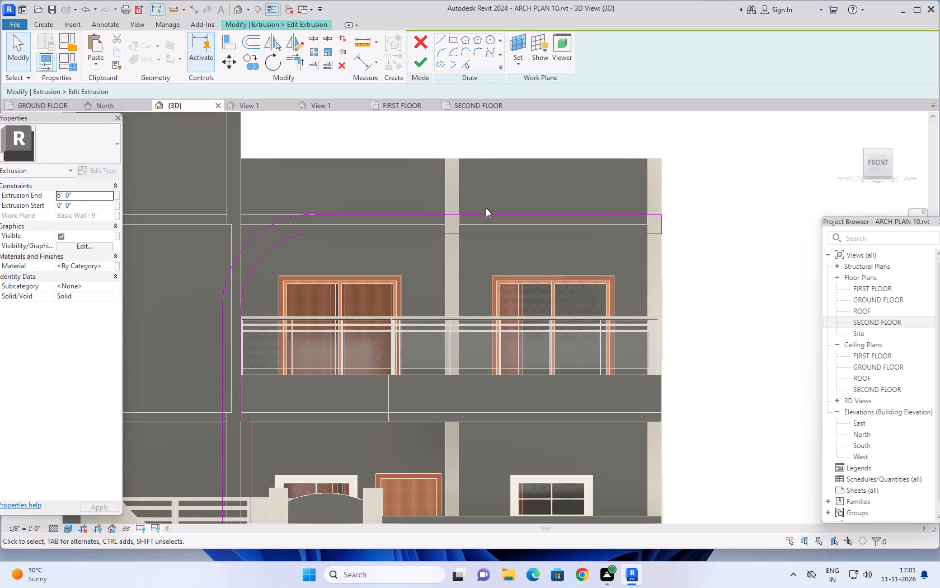
scroll(520, 194, down, 2)
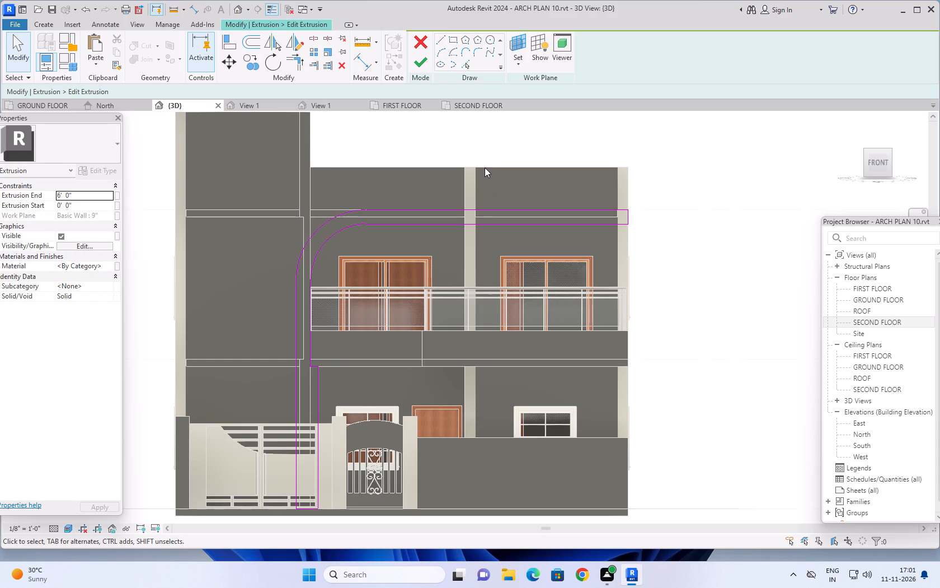
scroll(485, 166, up, 1)
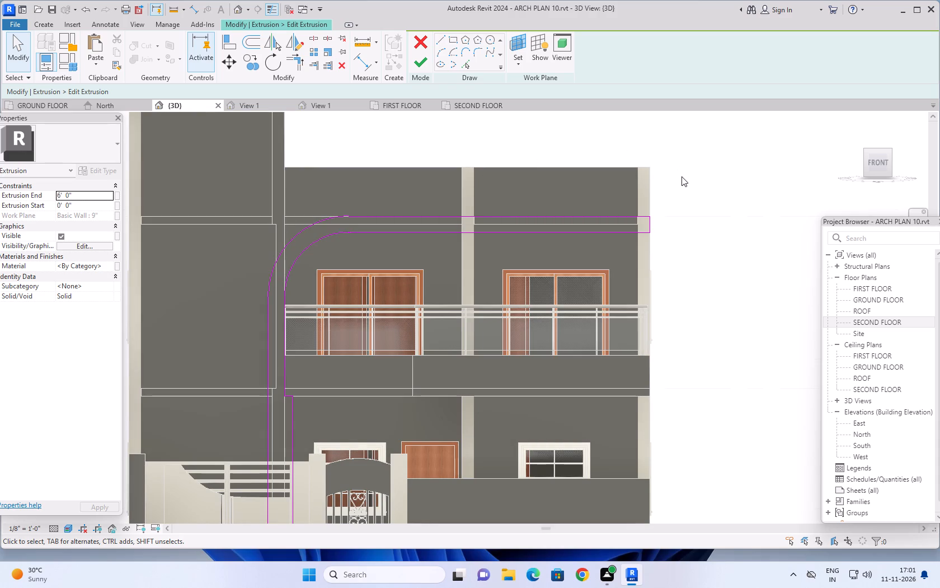
scroll(699, 184, down, 1)
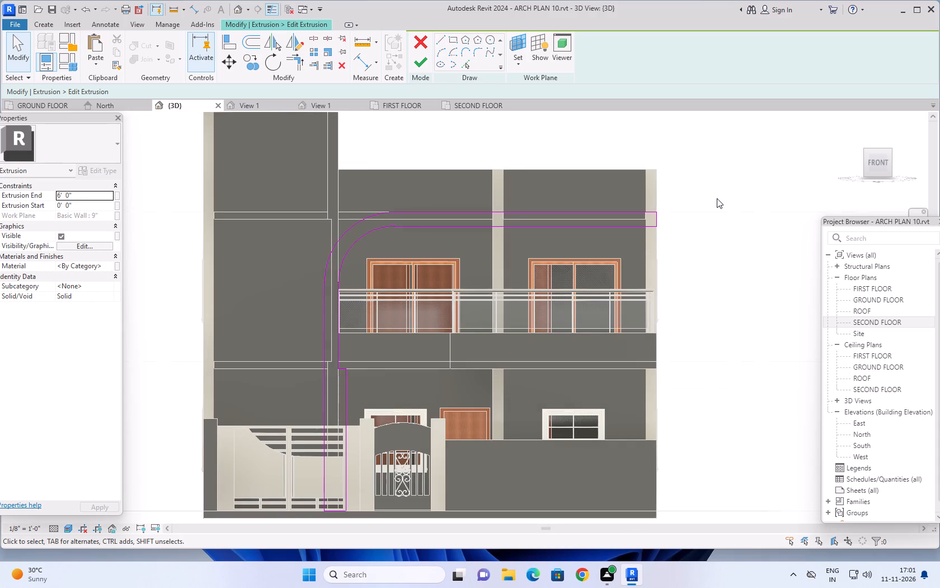
scroll(718, 201, down, 1)
click(422, 63)
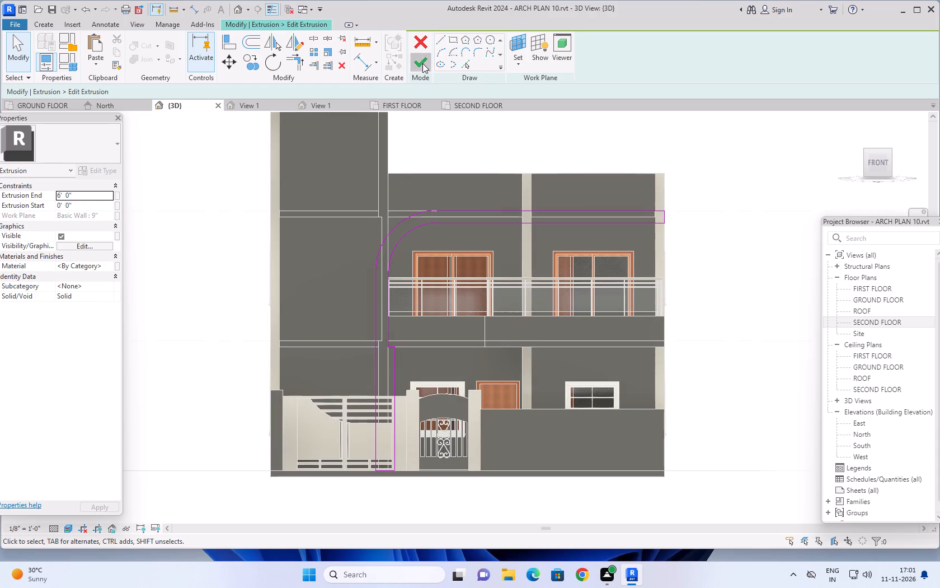
key(Escape)
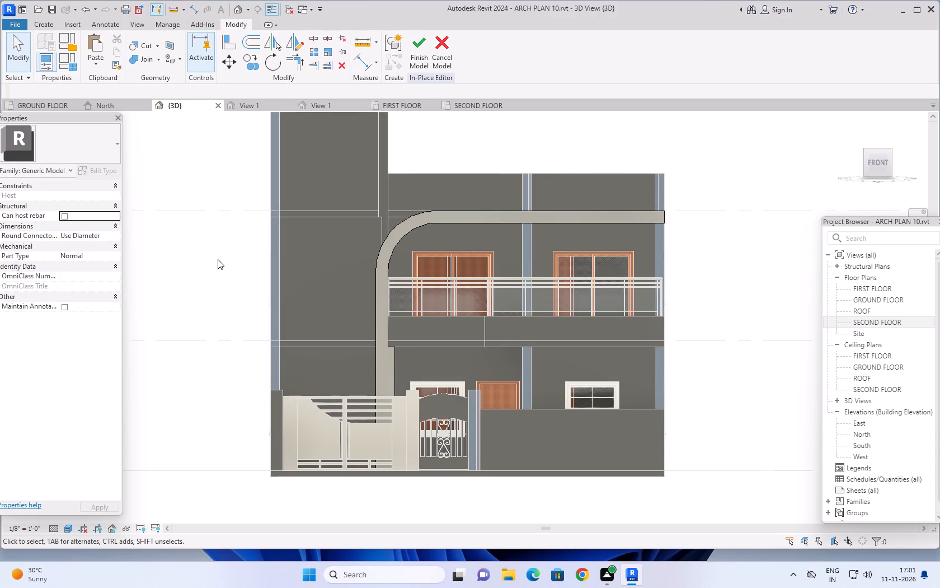
Examine the reshaped curved band from the side, corner and front relative to the roof walls and balcony.
shift+middle_drag(222, 260, 370, 338)
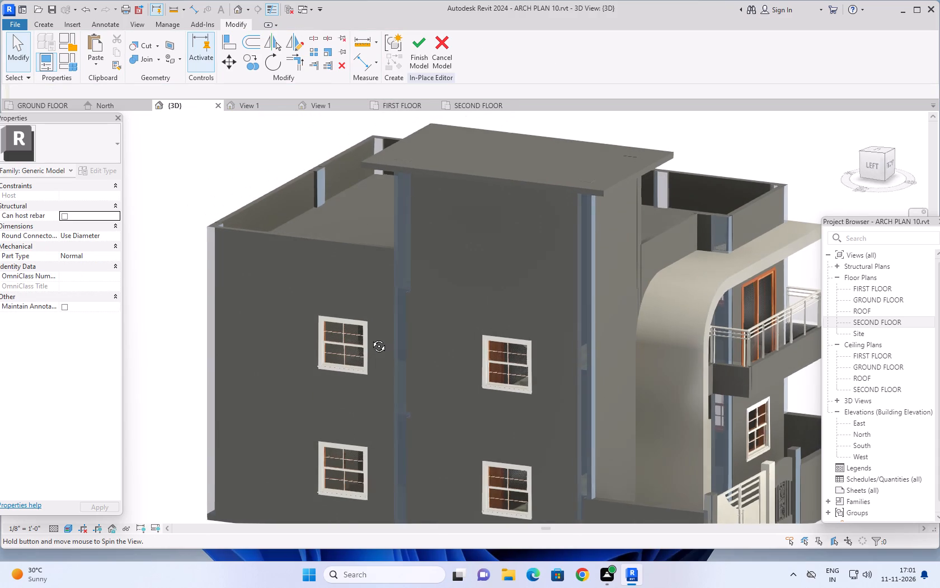
shift+middle_drag(370, 338, 348, 346)
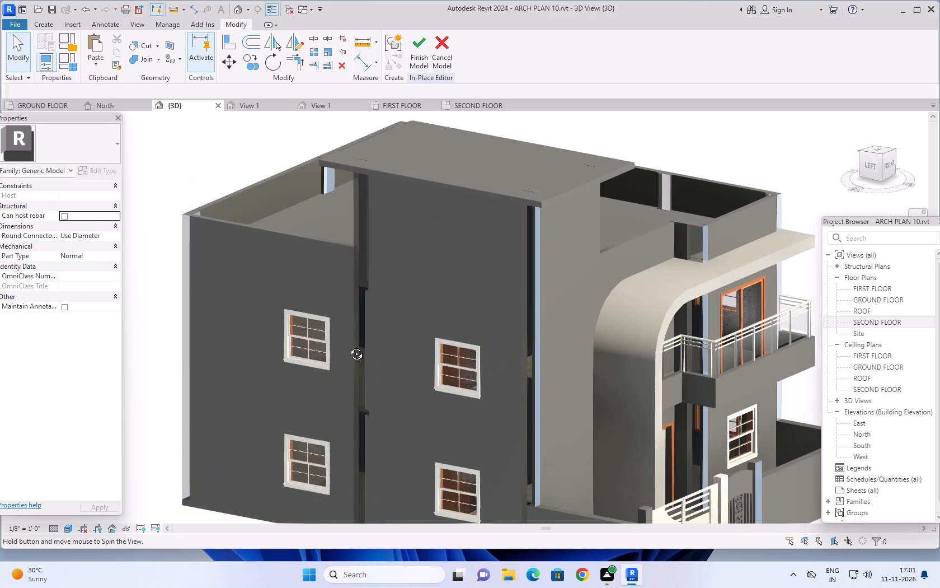
shift+middle_drag(348, 346, 301, 361)
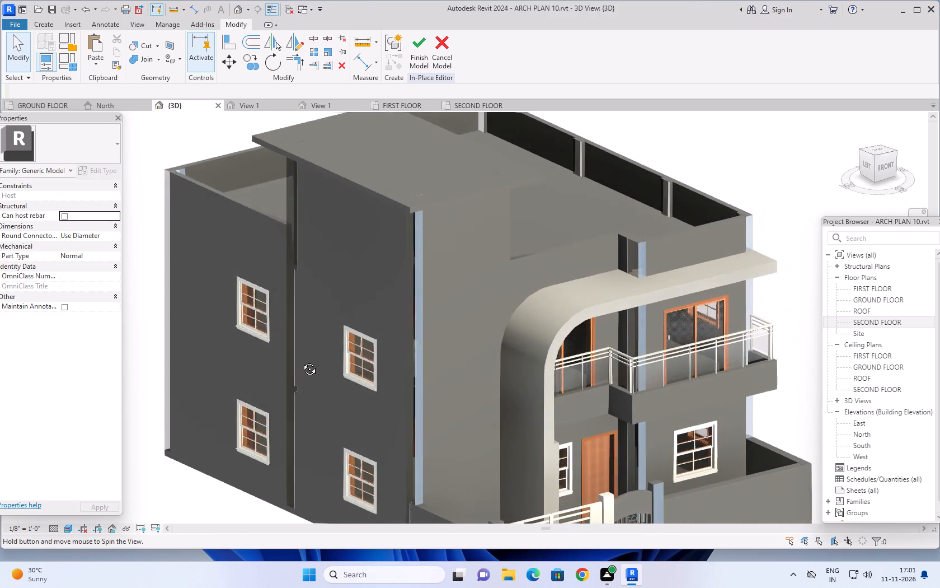
shift+middle_drag(301, 361, 246, 318)
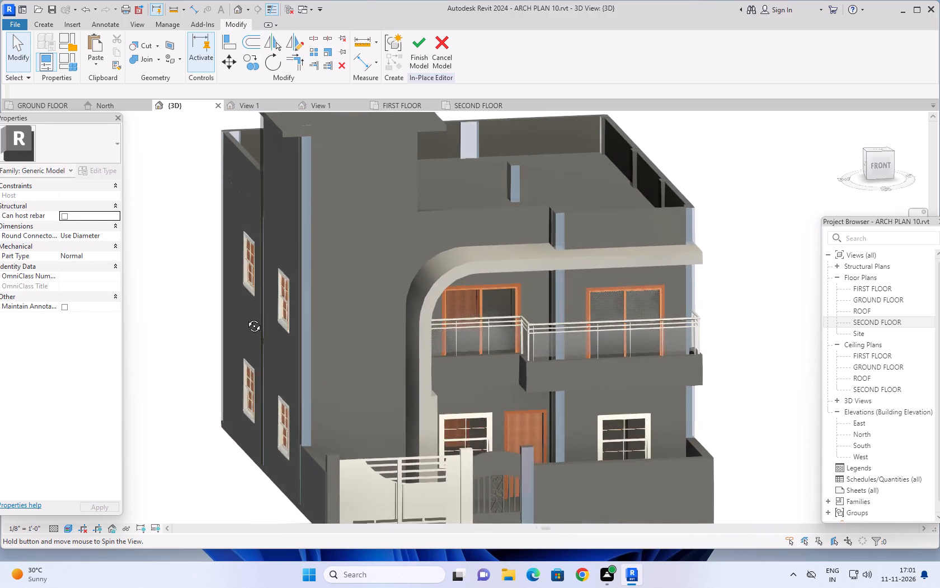
shift+middle_drag(246, 318, 243, 310)
scroll(543, 256, up, 6)
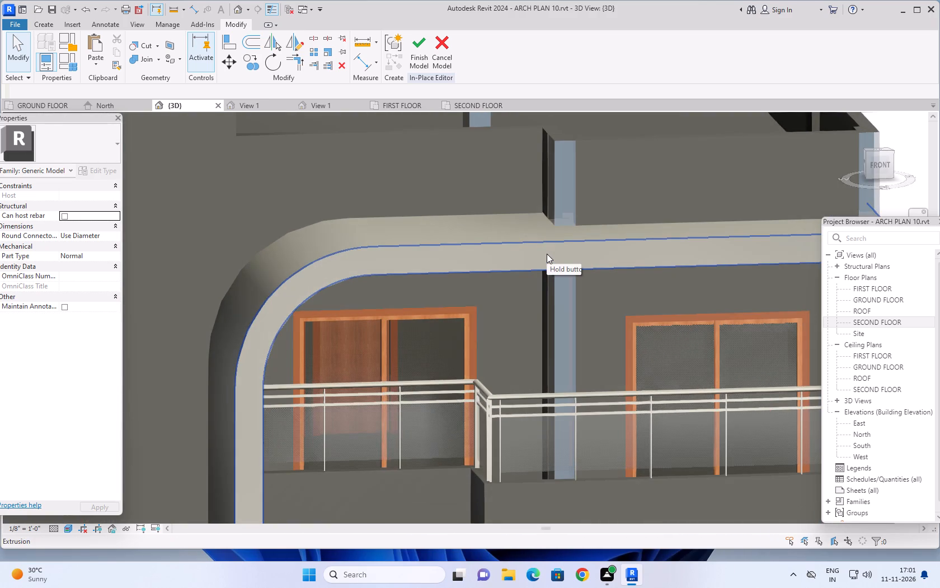
Finish the in-place model of the curved facade band and dismiss the save reminder.
scroll(499, 251, down, 5)
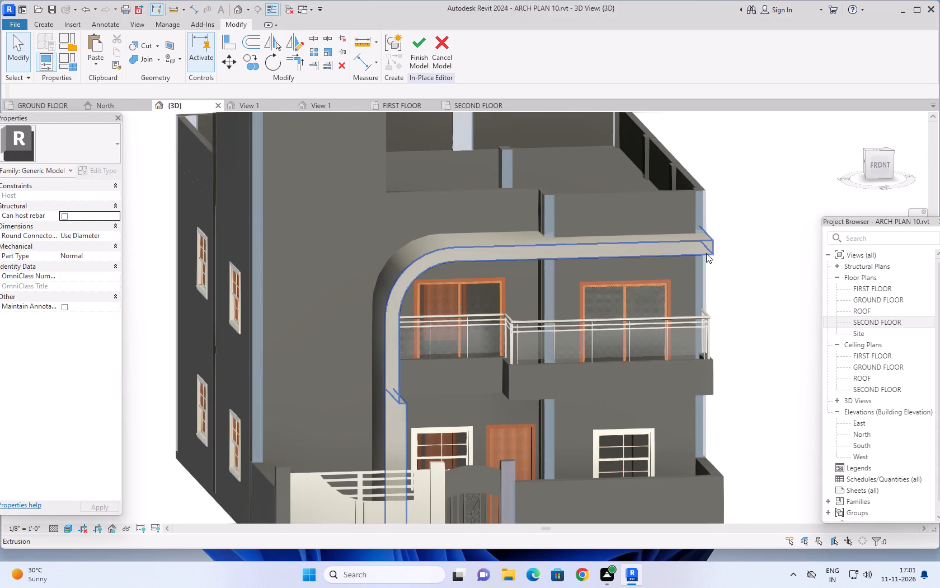
shift+middle_drag(756, 254, 631, 309)
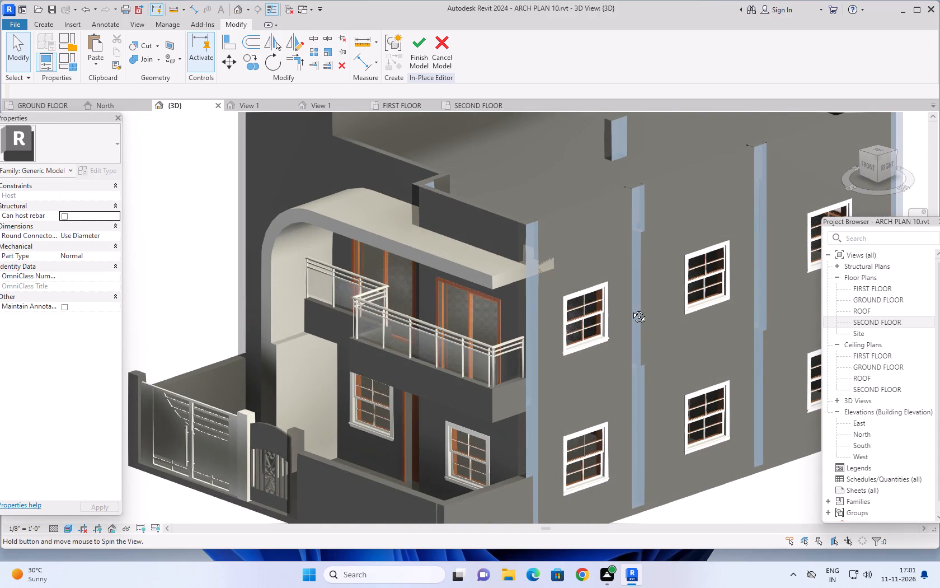
shift+middle_drag(631, 309, 628, 308)
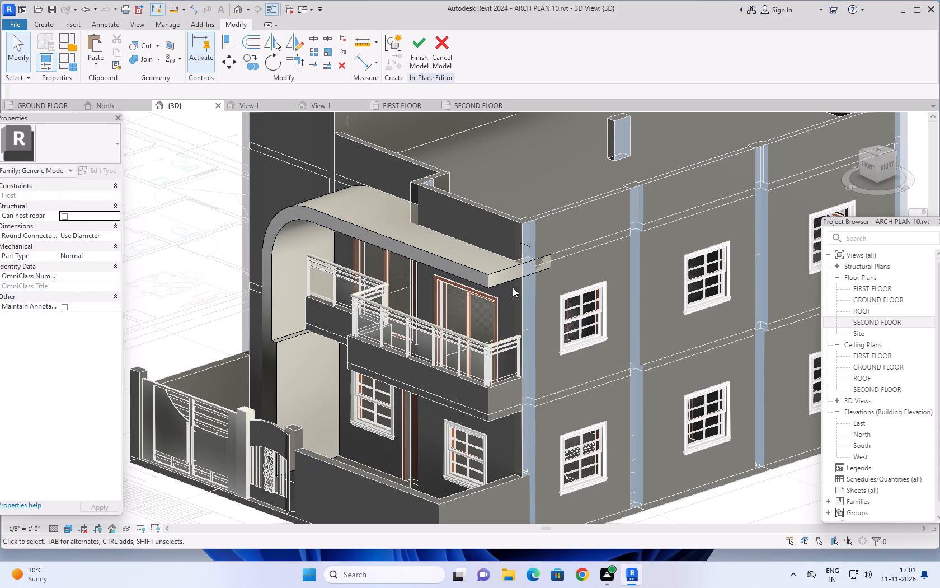
shift+middle_drag(514, 287, 661, 276)
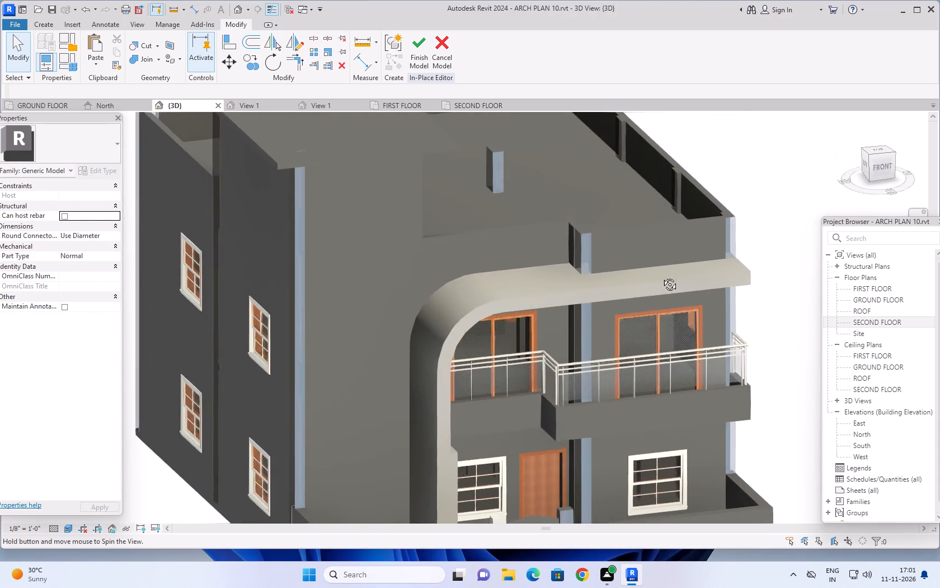
shift+middle_drag(661, 276, 624, 257)
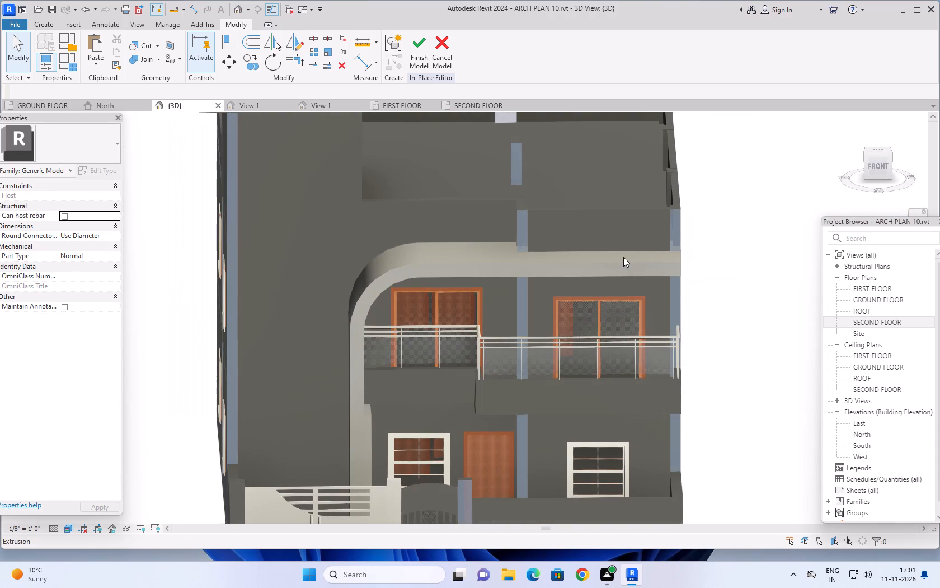
click(420, 50)
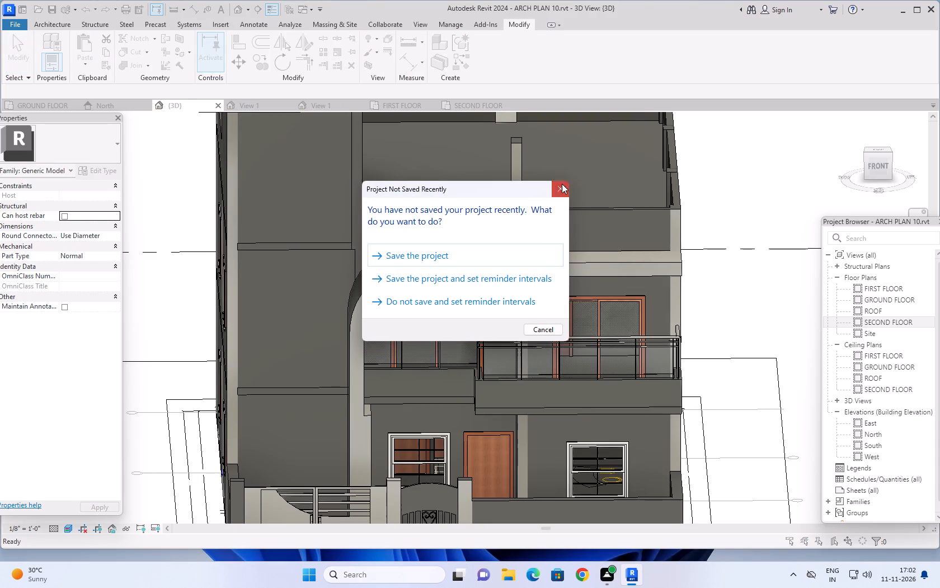
click(562, 184)
key(Escape)
key(Escape)
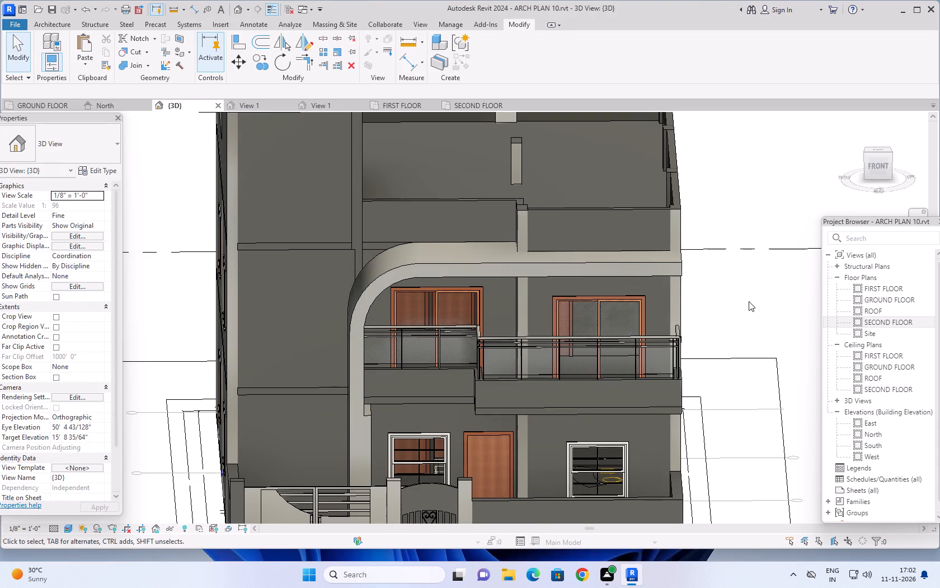
Save the project.
key(ctrl+s)
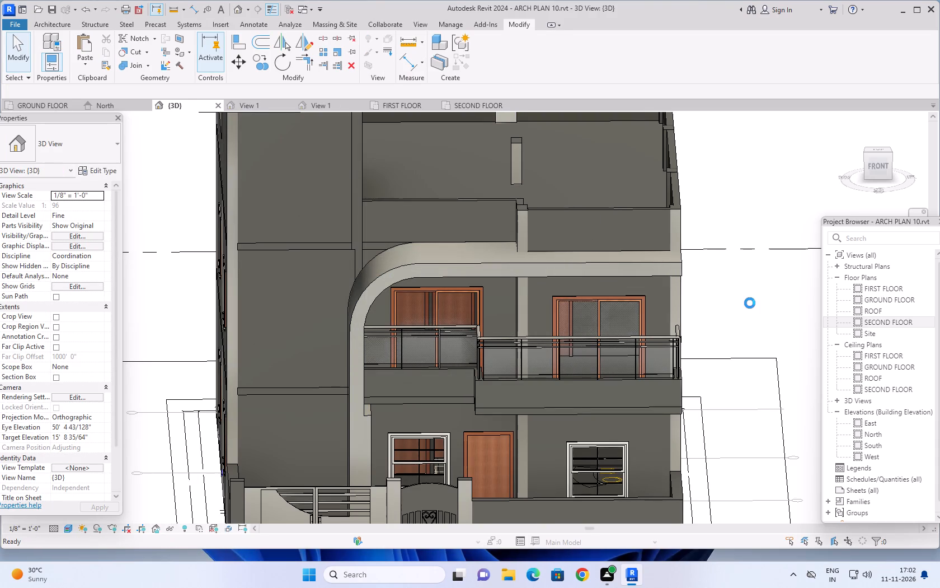
key(Escape)
key(Escape)
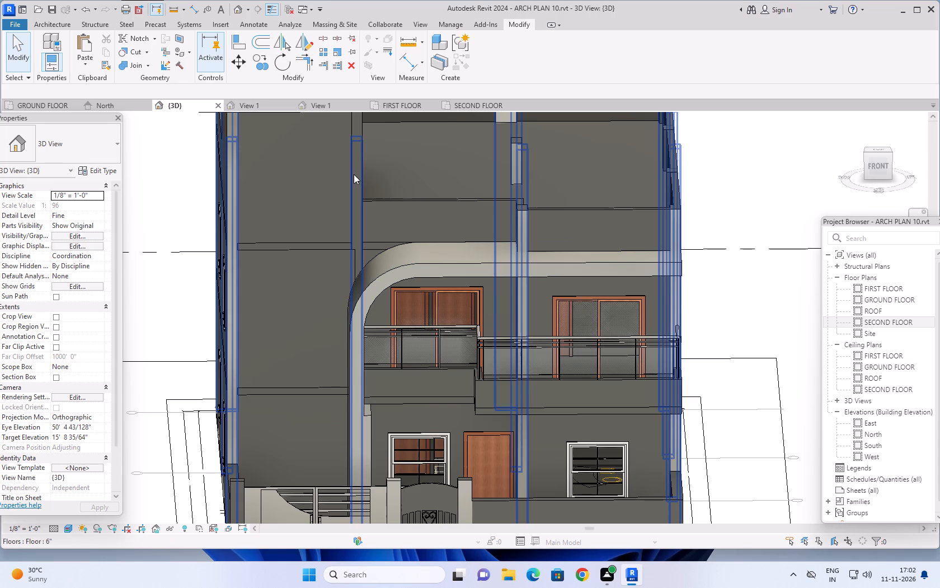
key(Escape)
key(Escape)
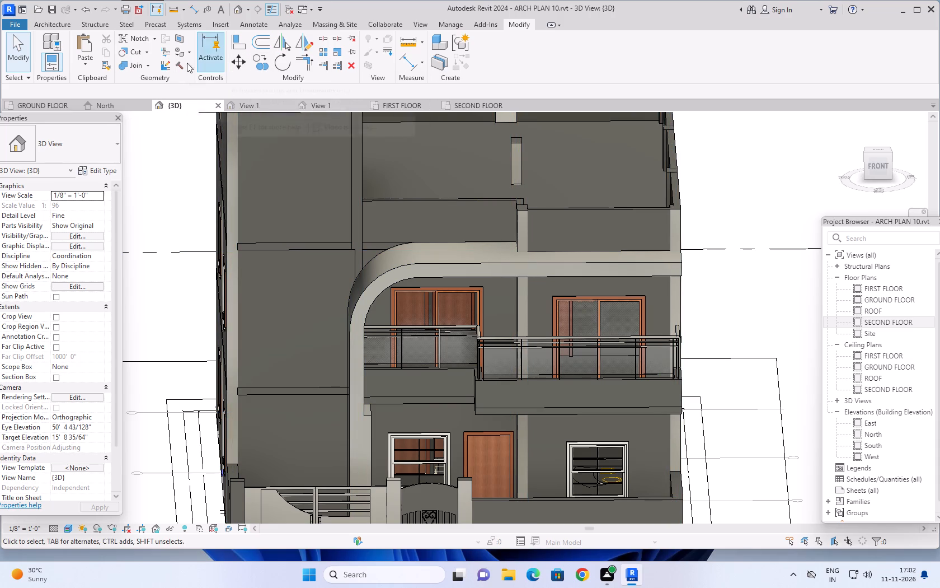
Apply Cut Geometry to the curved band and the front roof wall above its straight end, picking the band first.
click(131, 49)
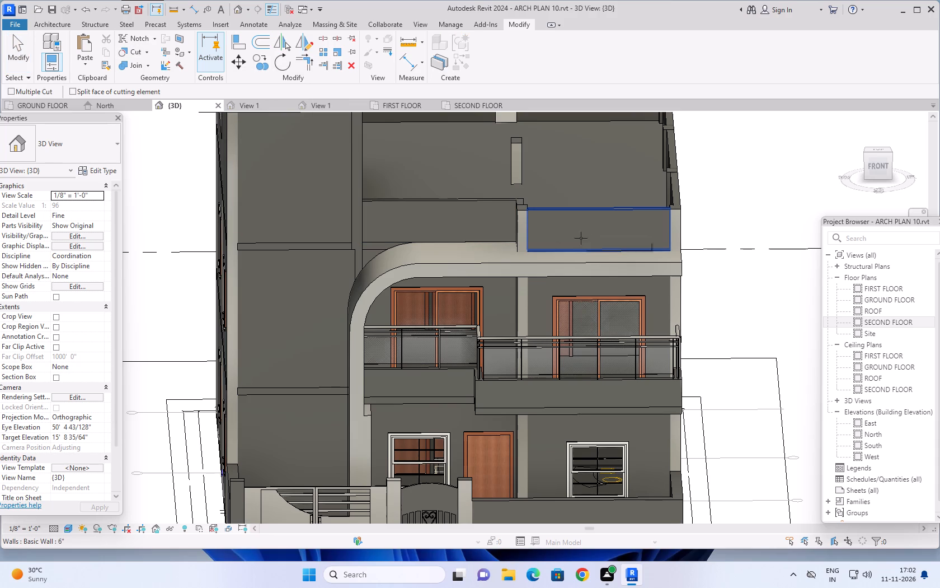
click(574, 265)
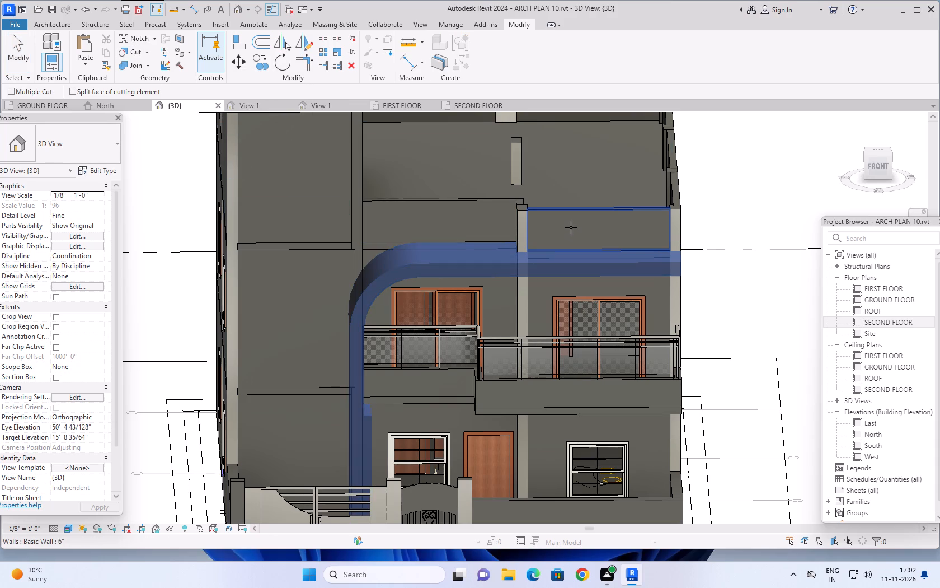
click(571, 227)
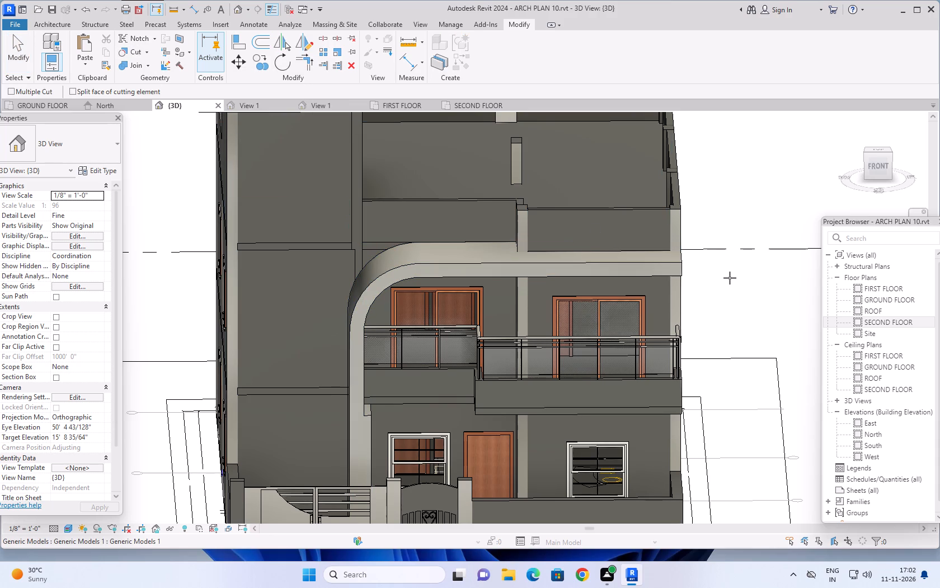
middle_drag(725, 281, 636, 337)
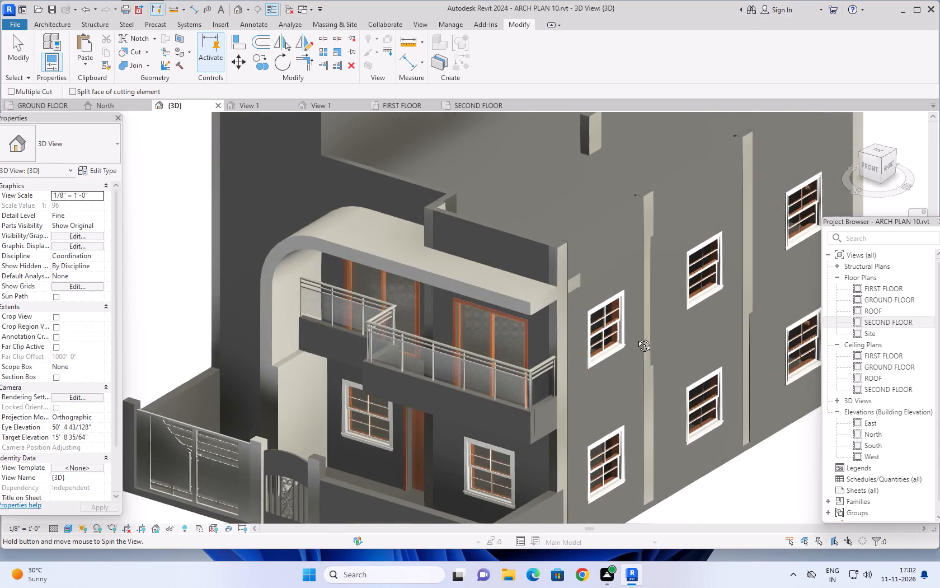
middle_drag(636, 337, 625, 338)
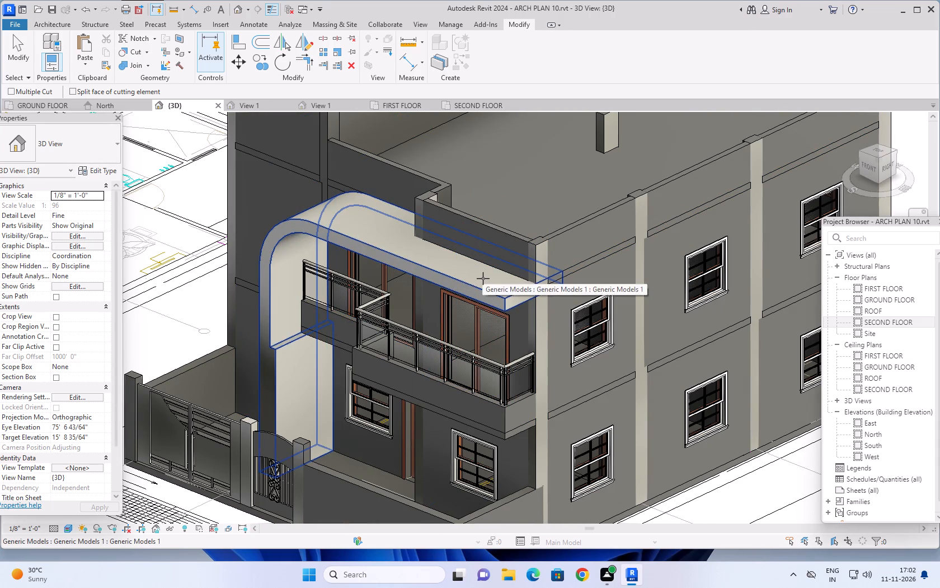
shift+middle_drag(483, 278, 592, 221)
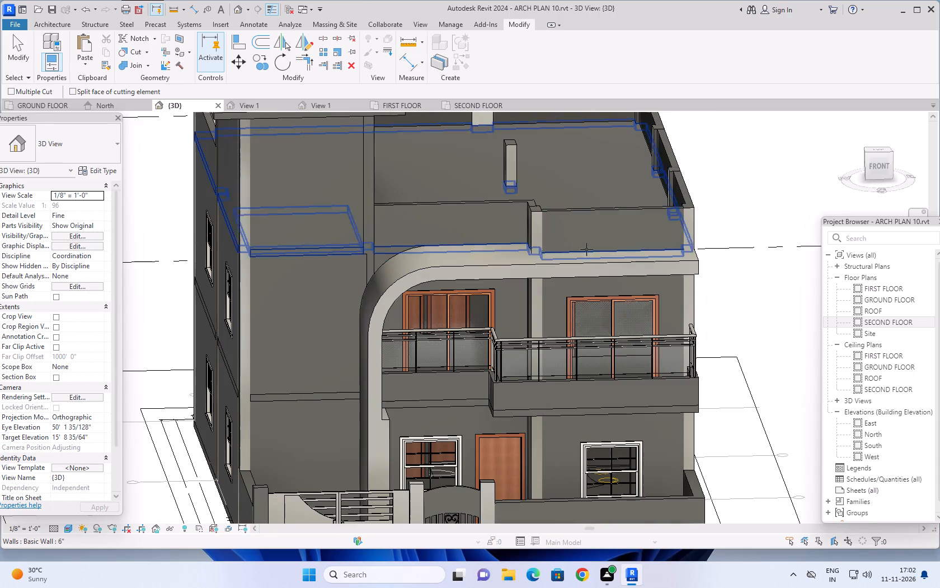
key(Escape)
key(Escape)
key(Escape)
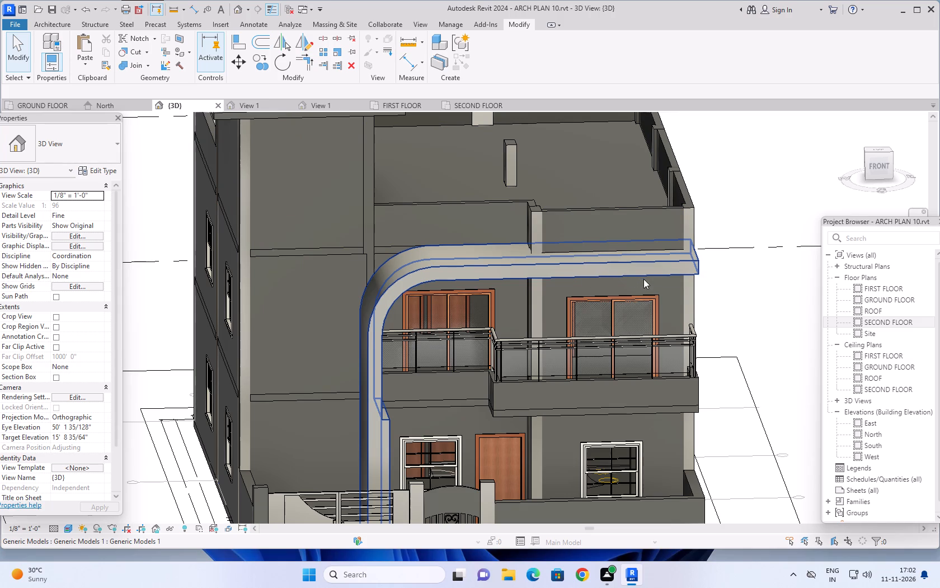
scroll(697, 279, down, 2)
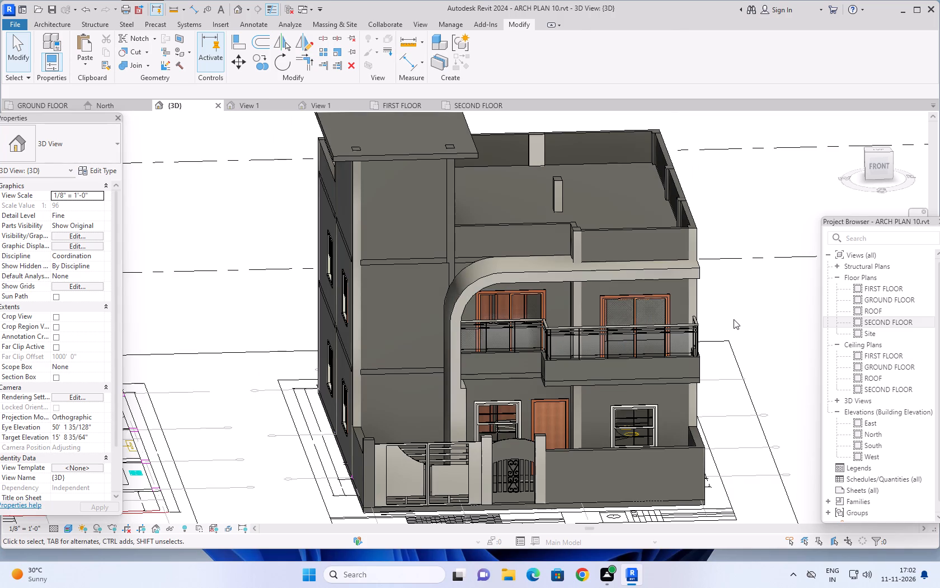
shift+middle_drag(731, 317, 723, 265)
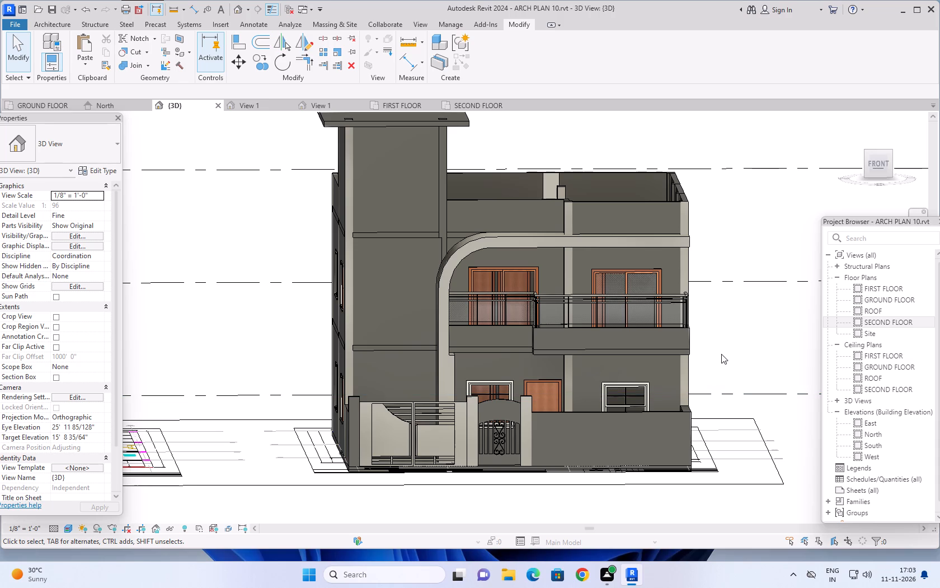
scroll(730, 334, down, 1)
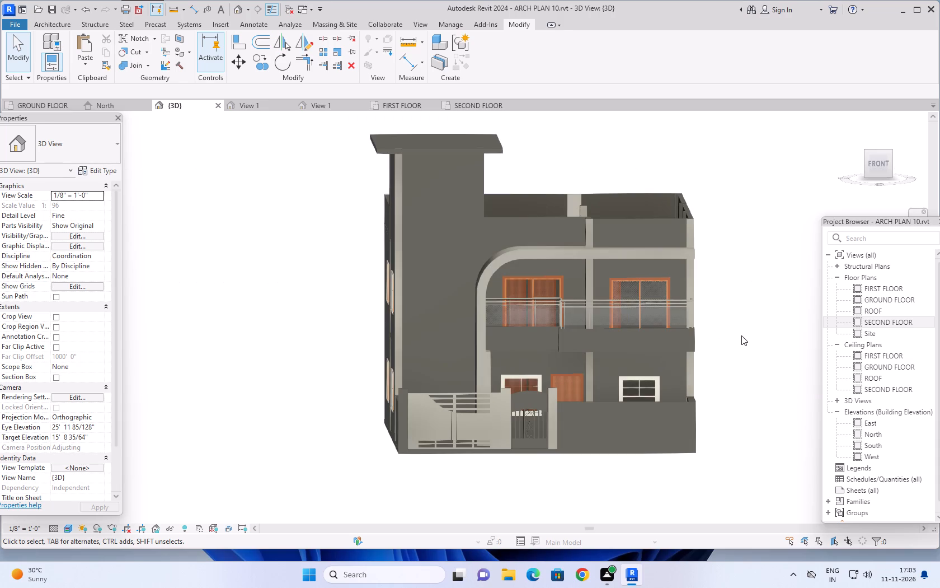
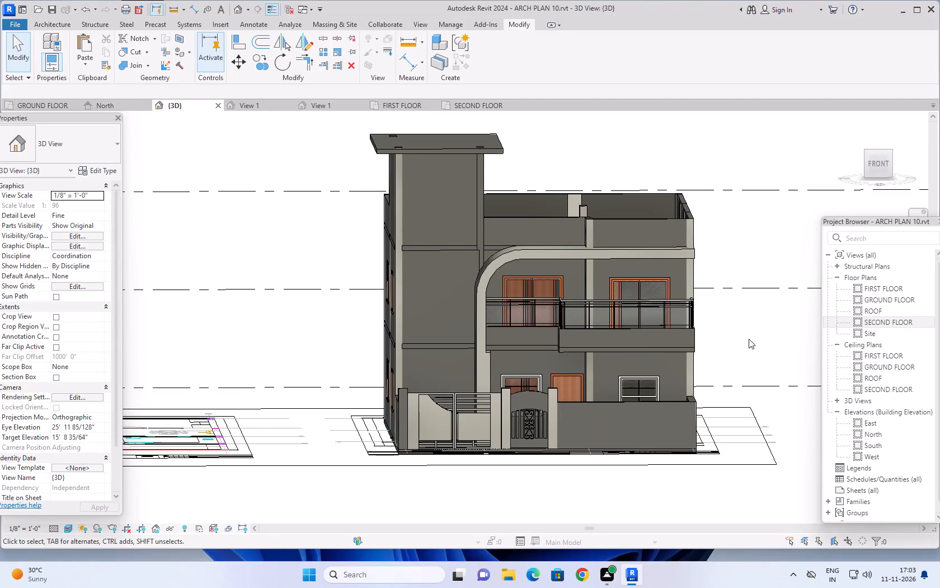
Examine the building from the front corners, above, the side and the back, checking the curved band against the balcony and roof walls.
middle_drag(742, 337, 732, 337)
shift+middle_drag(732, 350, 731, 349)
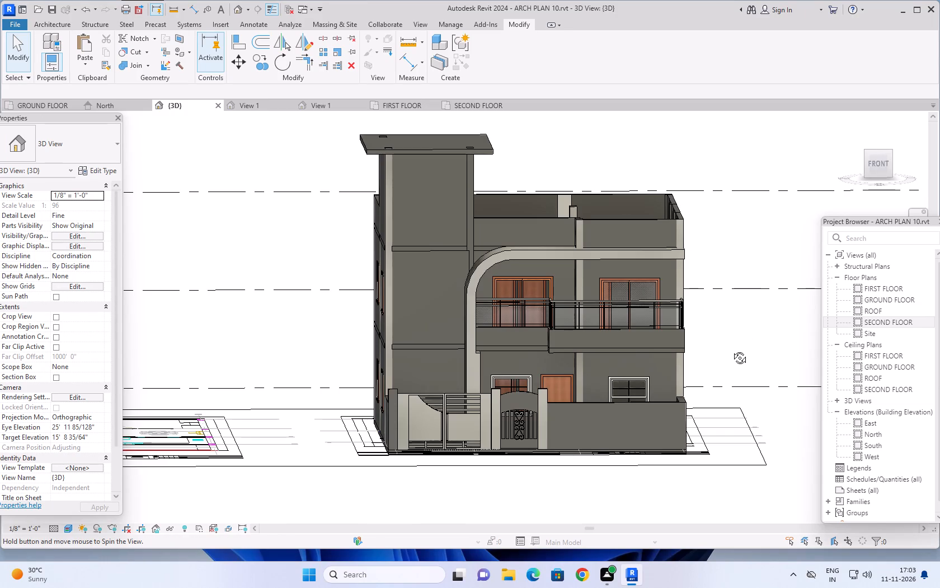
shift+middle_drag(731, 349, 782, 343)
scroll(630, 348, up, 5)
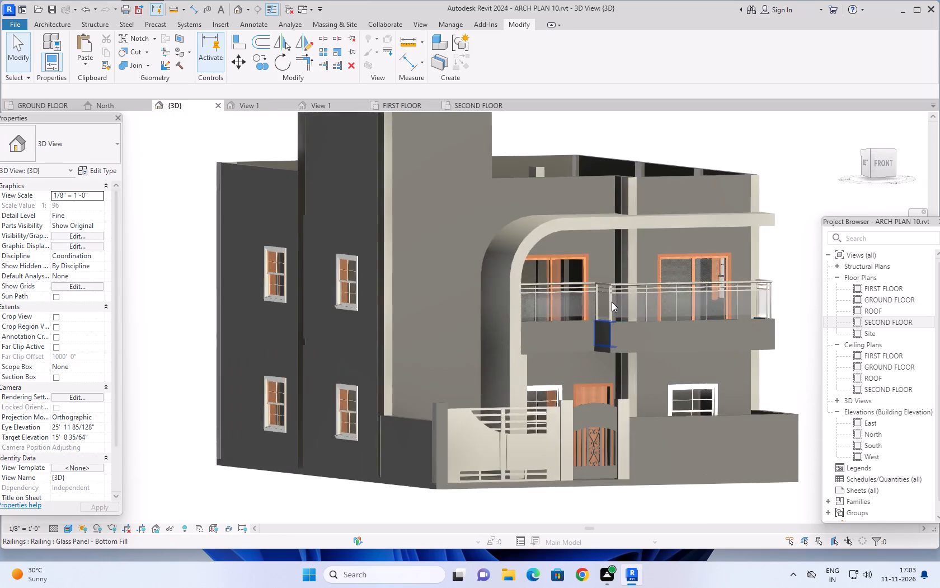
shift+middle_drag(576, 353, 582, 415)
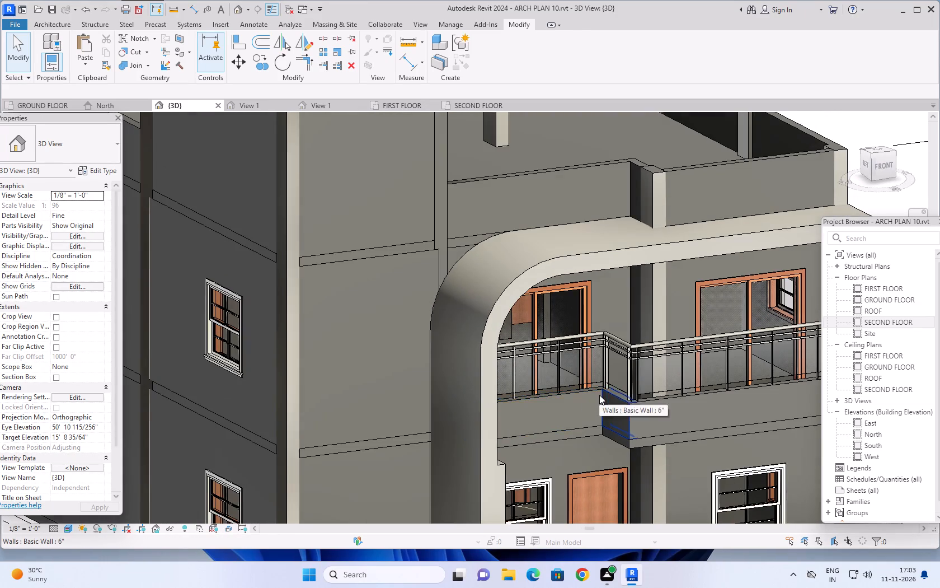
scroll(599, 395, down, 3)
middle_drag(600, 409, 500, 391)
scroll(720, 413, down, 2)
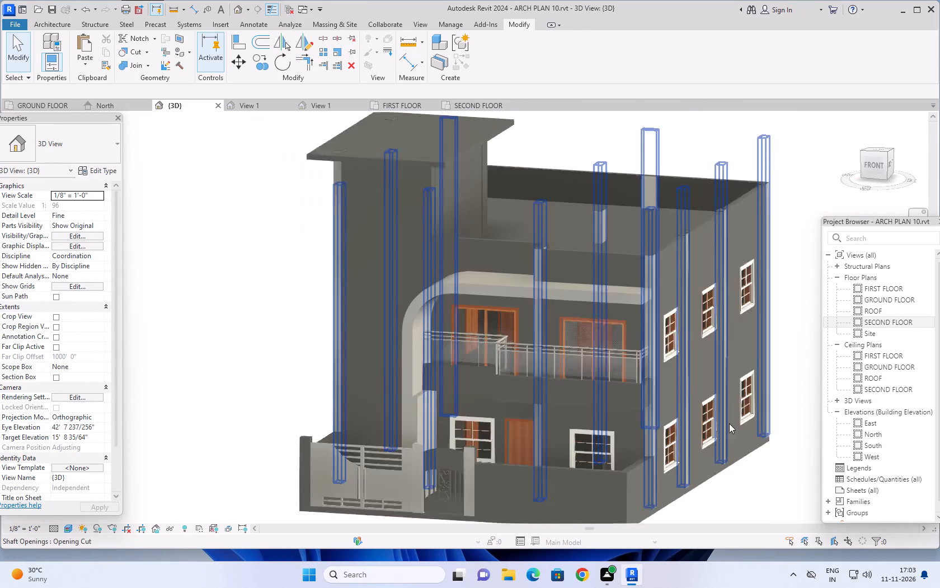
scroll(729, 423, down, 1)
middle_drag(760, 440, 635, 423)
shift+middle_drag(658, 430, 679, 469)
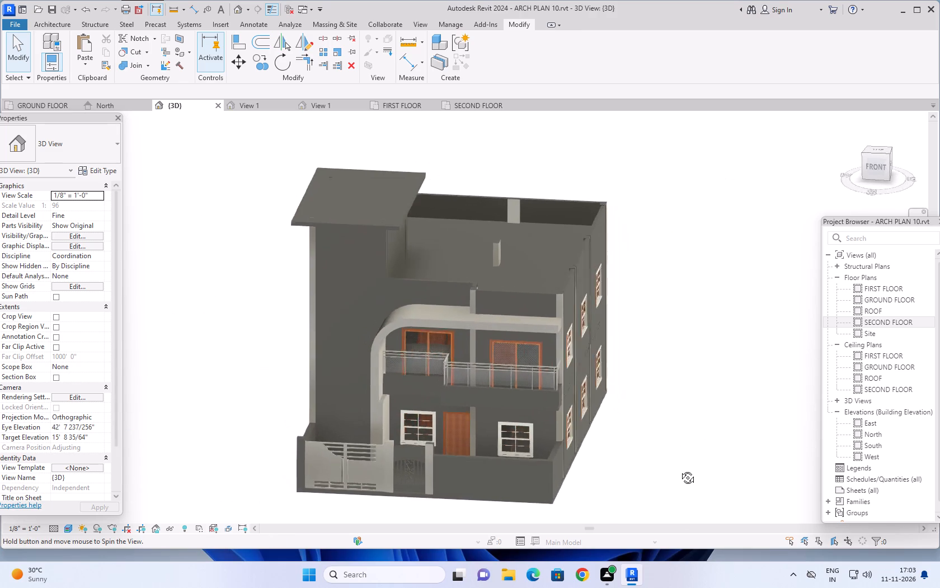
shift+middle_drag(679, 469, 680, 472)
scroll(619, 486, up, 2)
middle_drag(623, 449, 727, 385)
shift+middle_drag(719, 410, 696, 438)
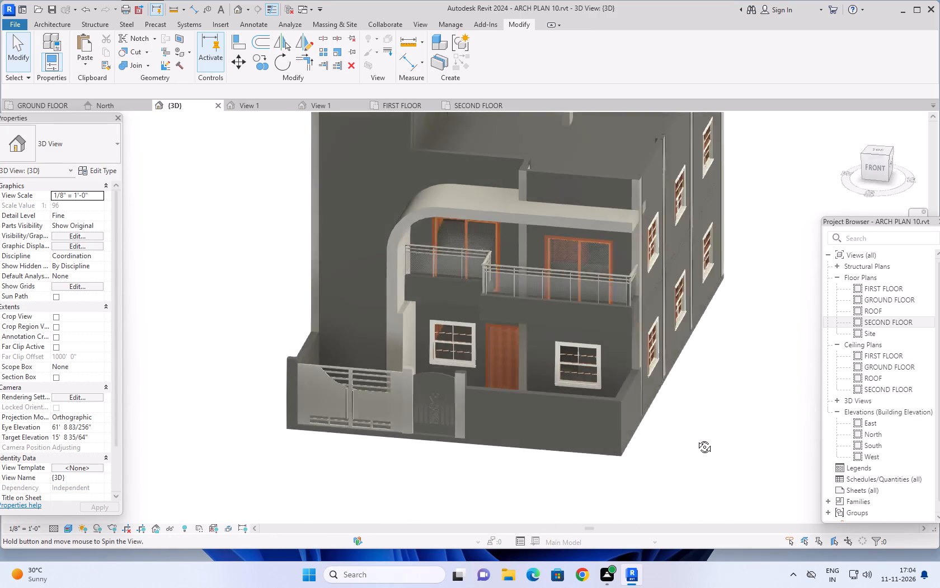
shift+middle_drag(696, 438, 422, 394)
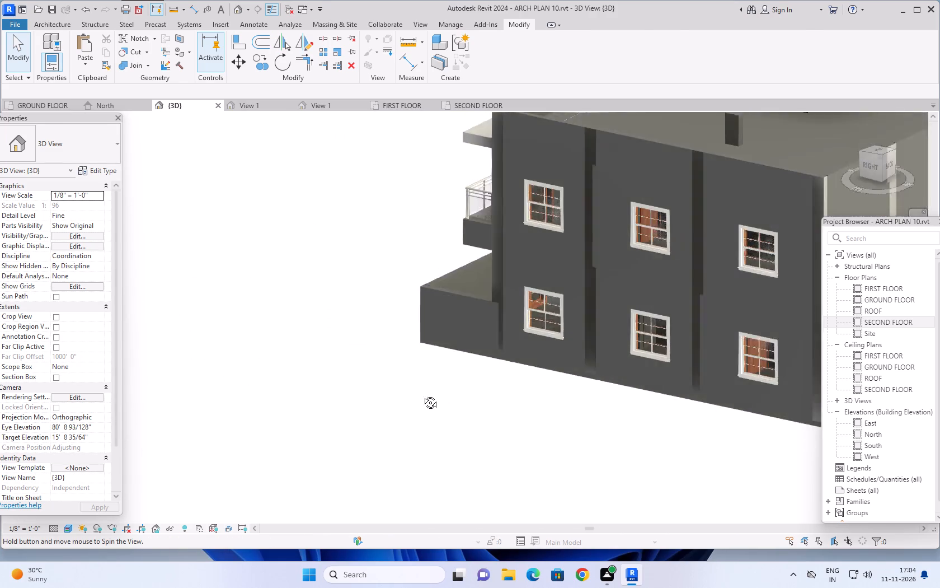
shift+middle_drag(422, 394, 361, 374)
shift+middle_drag(352, 367, 287, 352)
scroll(510, 421, down, 4)
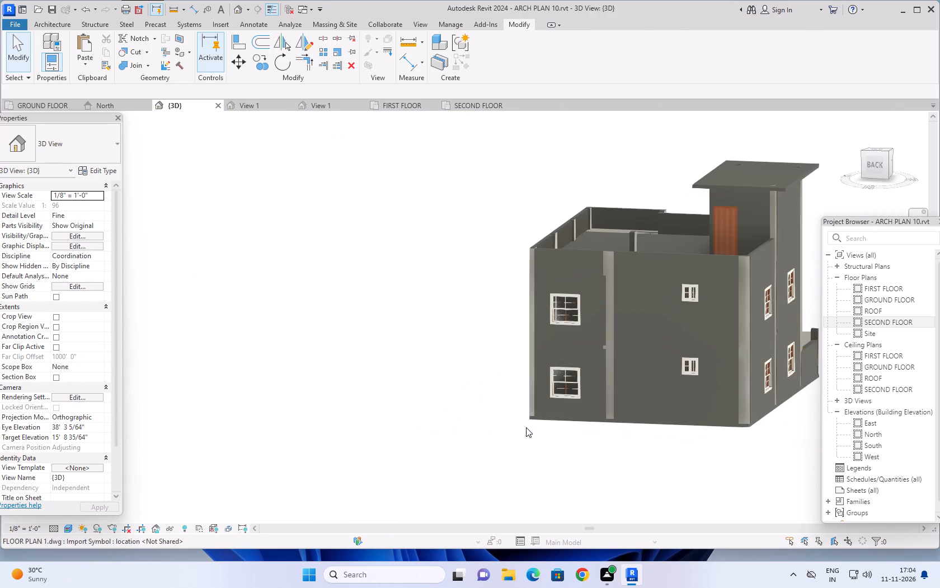
shift+middle_drag(527, 436, 857, 437)
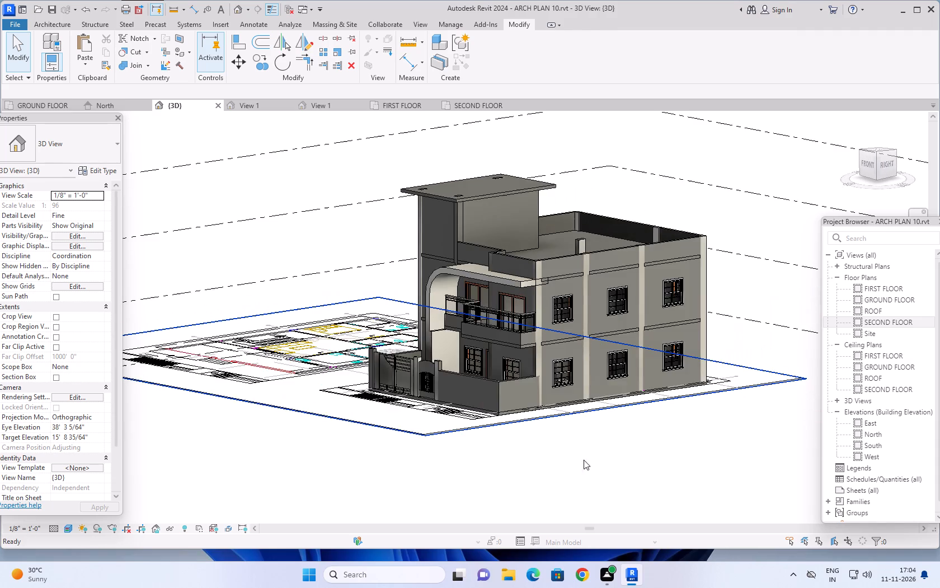
shift+middle_drag(575, 459, 723, 455)
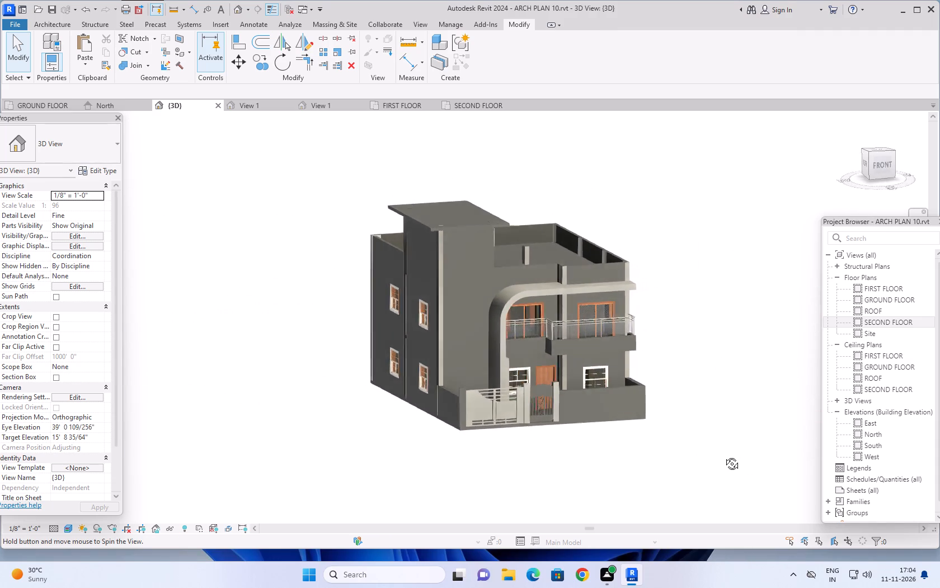
shift+middle_drag(723, 455, 719, 447)
Examine the front facade nearly head-on, studying the curved band, balcony, plain tower wall and roof-level front wall.
middle_drag(741, 376, 736, 444)
shift+middle_drag(736, 446, 713, 440)
scroll(413, 351, up, 1)
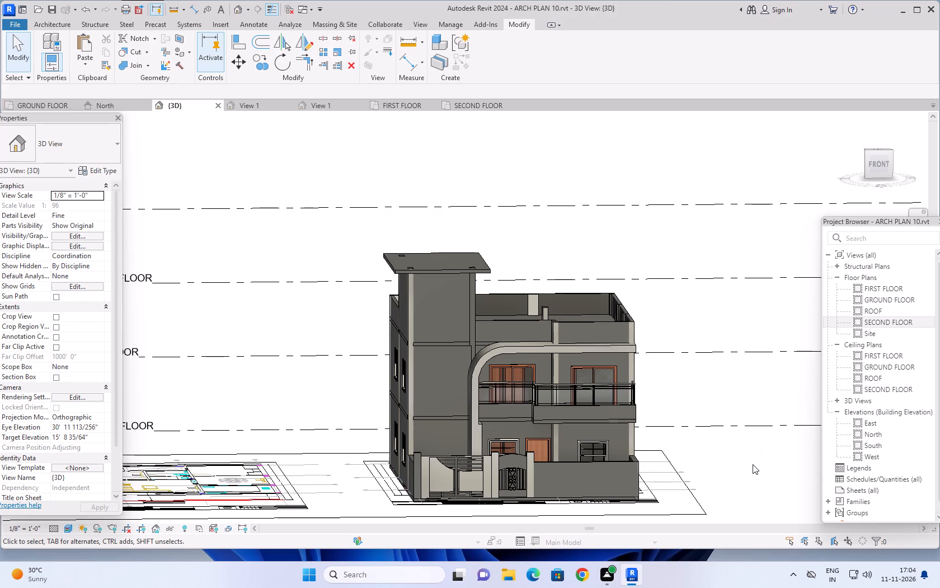
shift+middle_drag(736, 461, 729, 456)
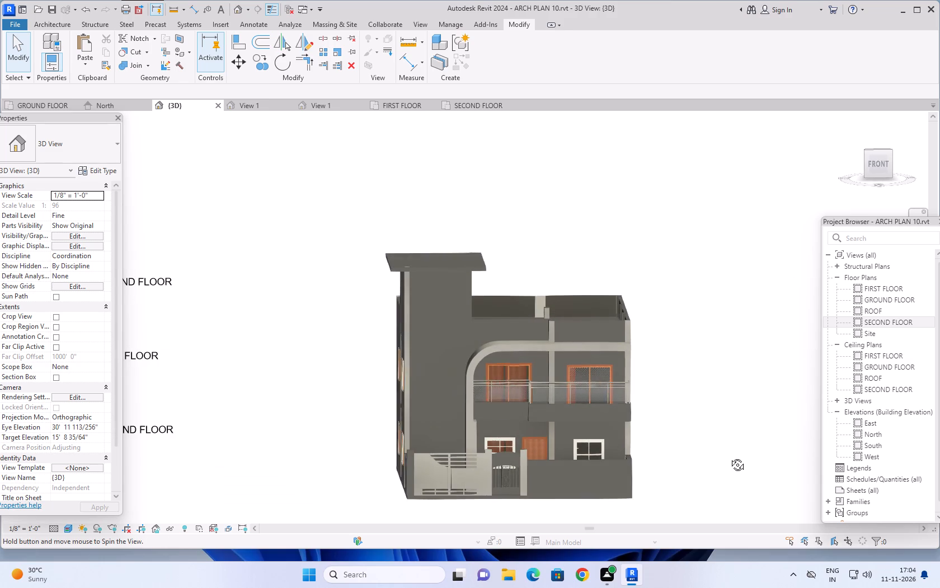
shift+middle_drag(729, 456, 721, 456)
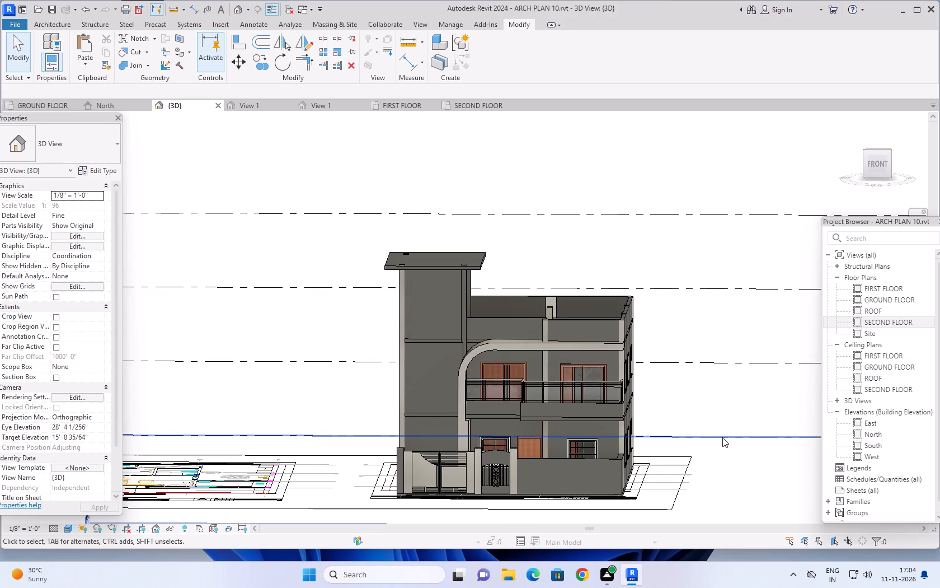
middle_drag(722, 437, 745, 446)
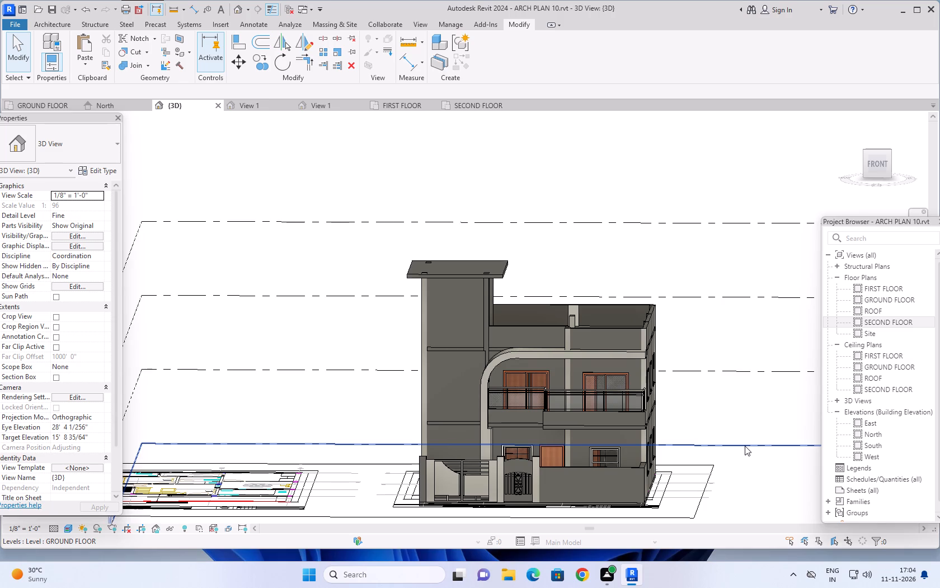
shift+middle_drag(329, 342, 335, 327)
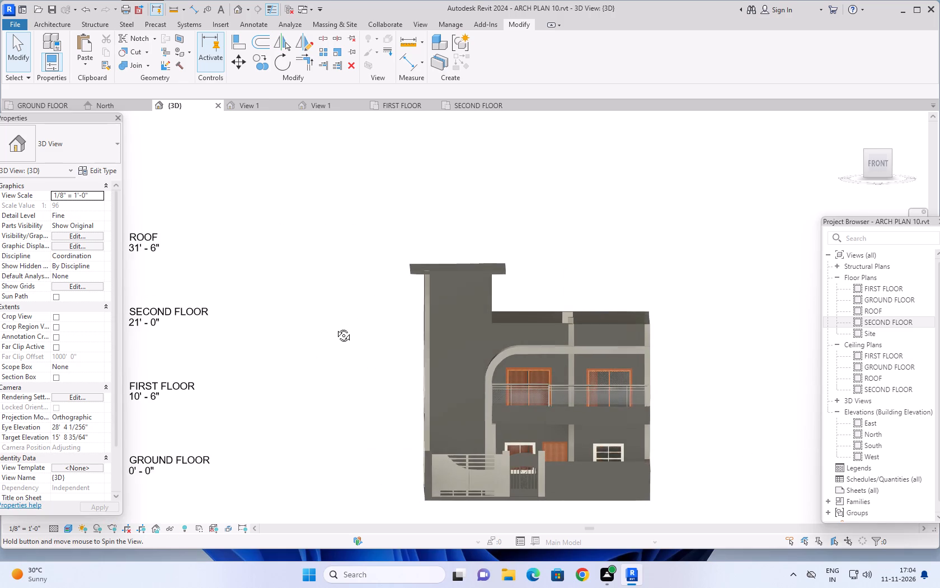
shift+middle_drag(335, 327, 335, 328)
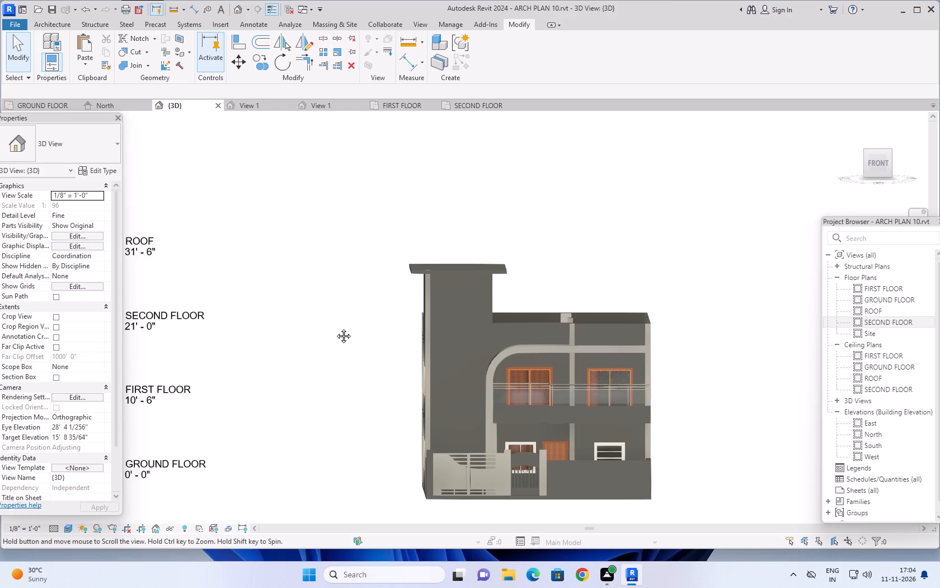
shift+middle_drag(335, 328, 331, 336)
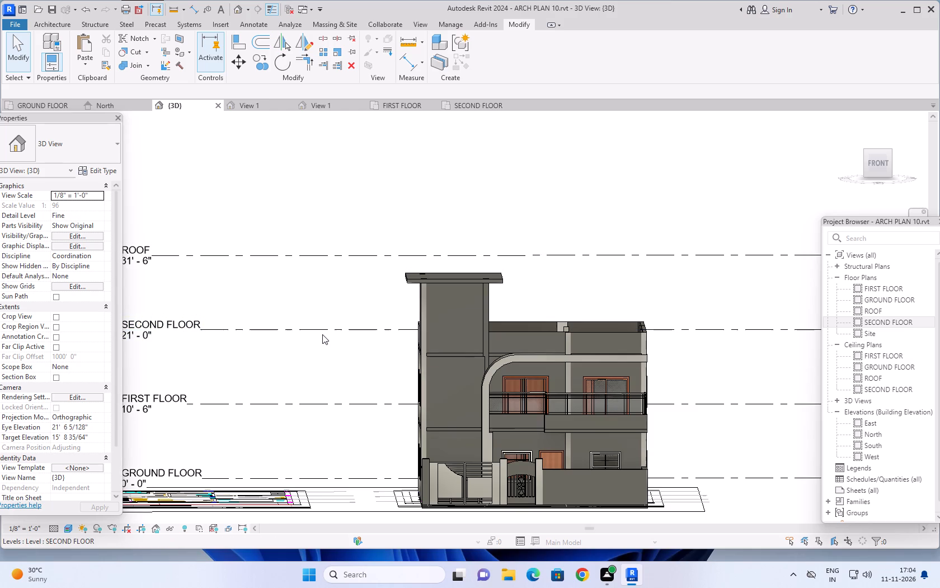
shift+middle_drag(316, 334, 313, 333)
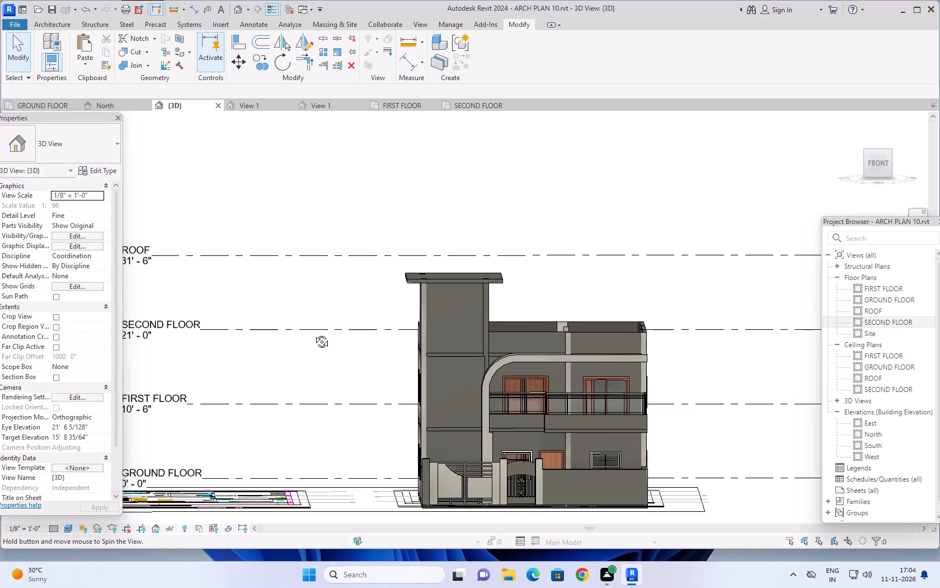
shift+middle_drag(313, 333, 311, 331)
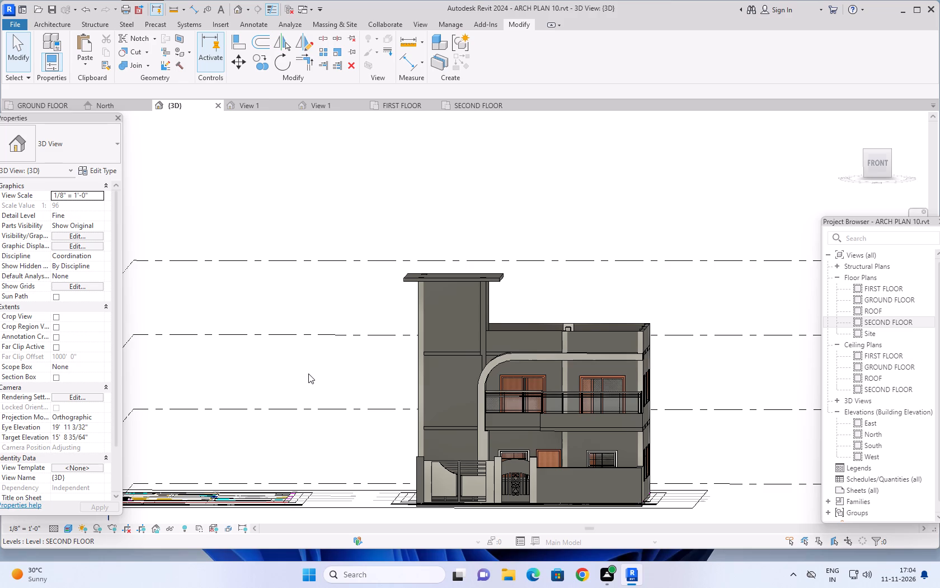
shift+middle_click(443, 384)
scroll(446, 384, down, 1)
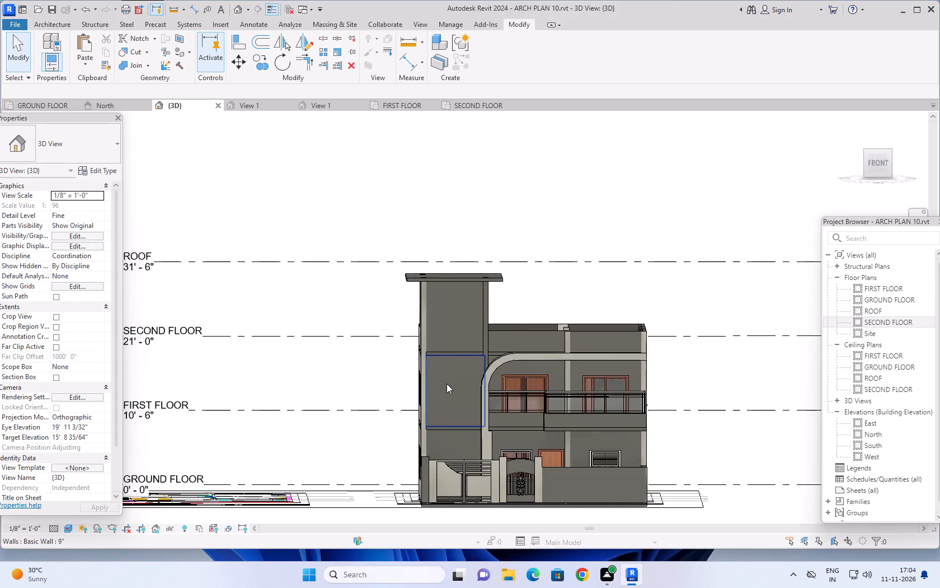
middle_drag(447, 379, 440, 407)
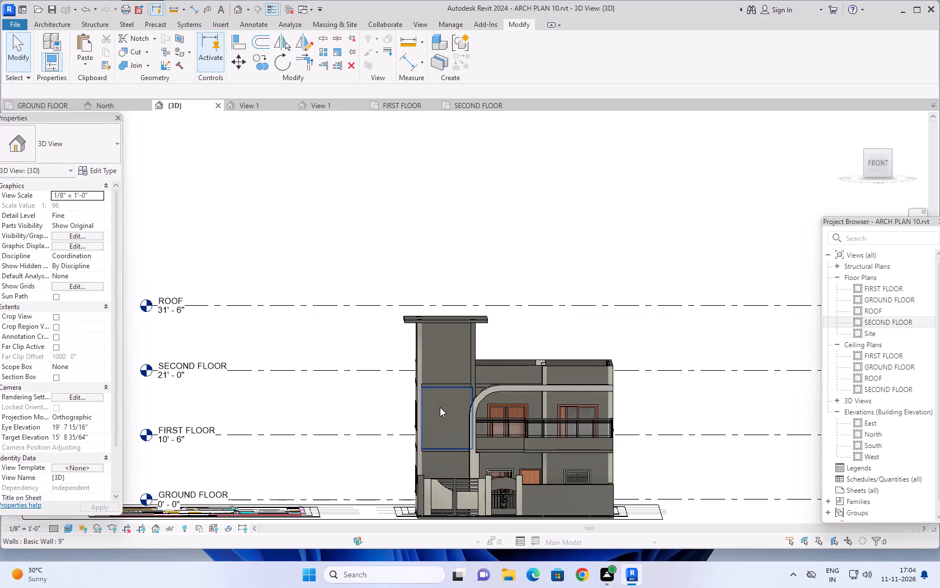
scroll(440, 407, up, 1)
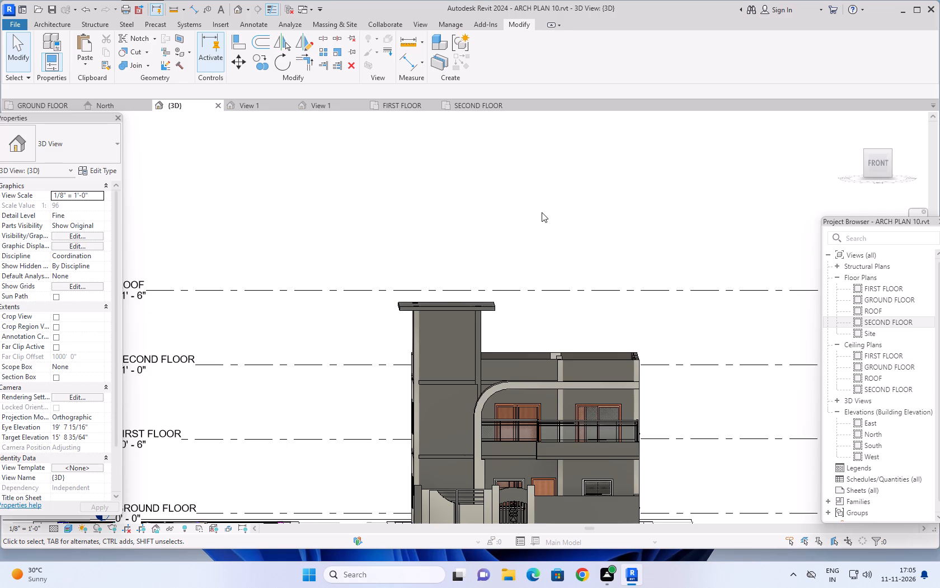
scroll(556, 218, down, 1)
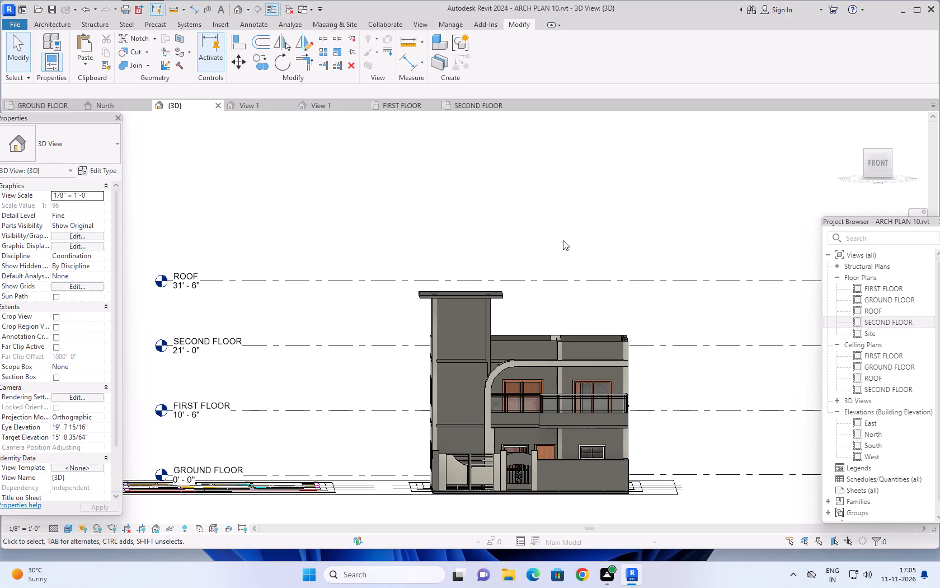
scroll(563, 240, down, 1)
shift+middle_drag(572, 230, 571, 225)
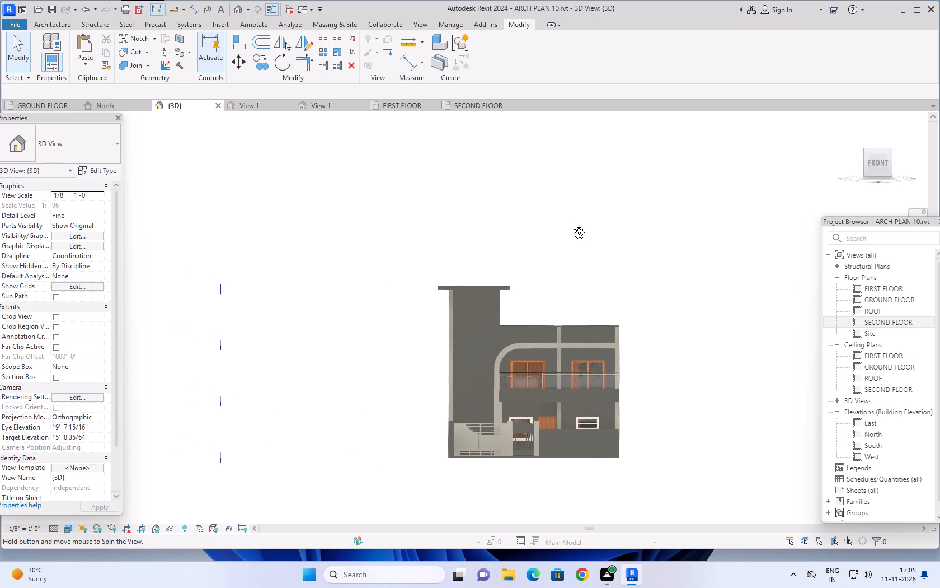
shift+middle_drag(571, 225, 571, 225)
scroll(495, 328, up, 3)
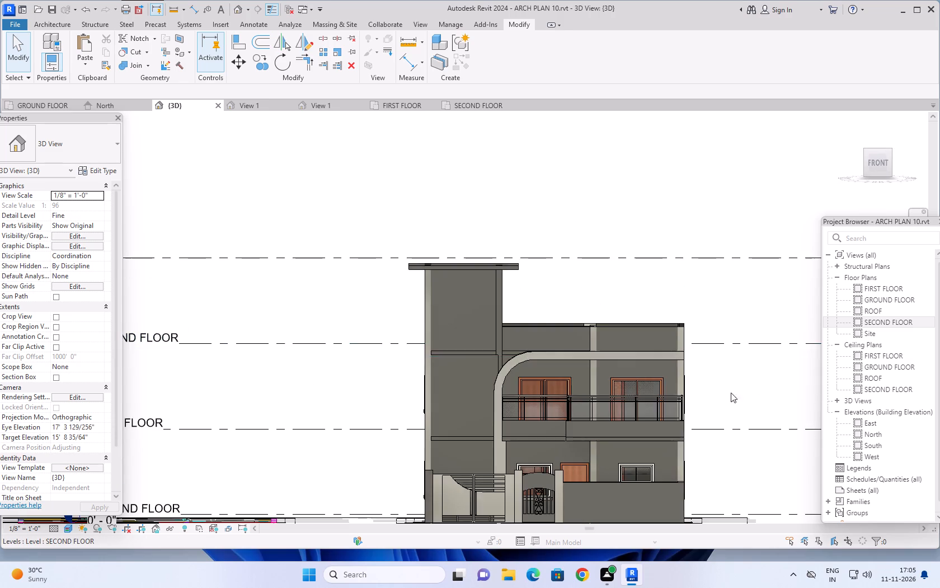
middle_drag(732, 400, 724, 370)
shift+middle_drag(724, 364, 730, 357)
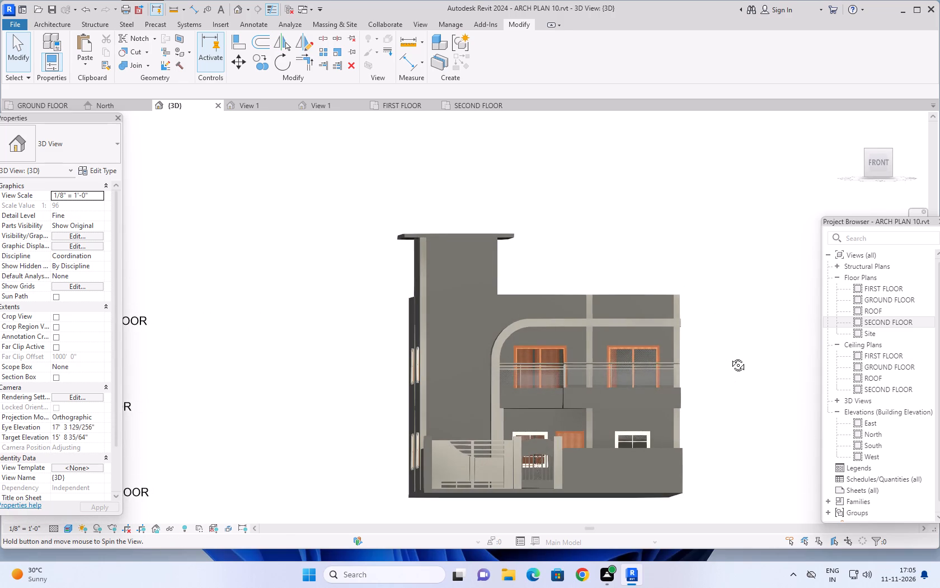
shift+middle_drag(730, 357, 726, 374)
scroll(560, 383, up, 5)
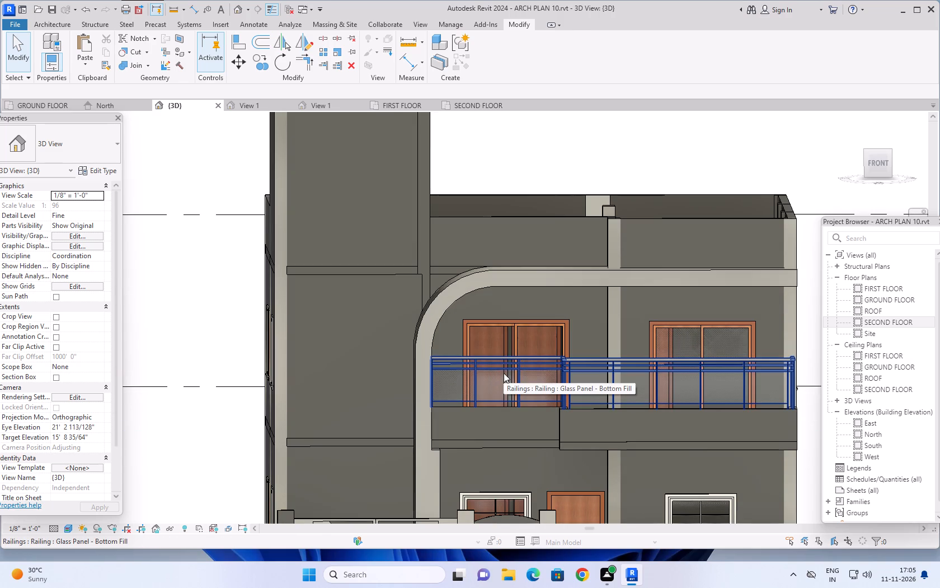
scroll(505, 374, down, 3)
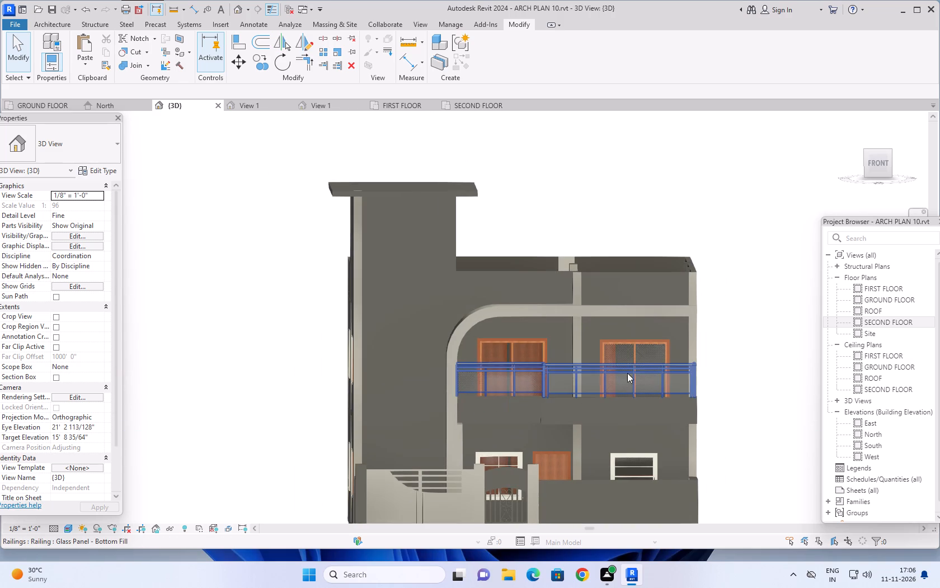
scroll(684, 370, down, 1)
middle_drag(742, 362, 734, 359)
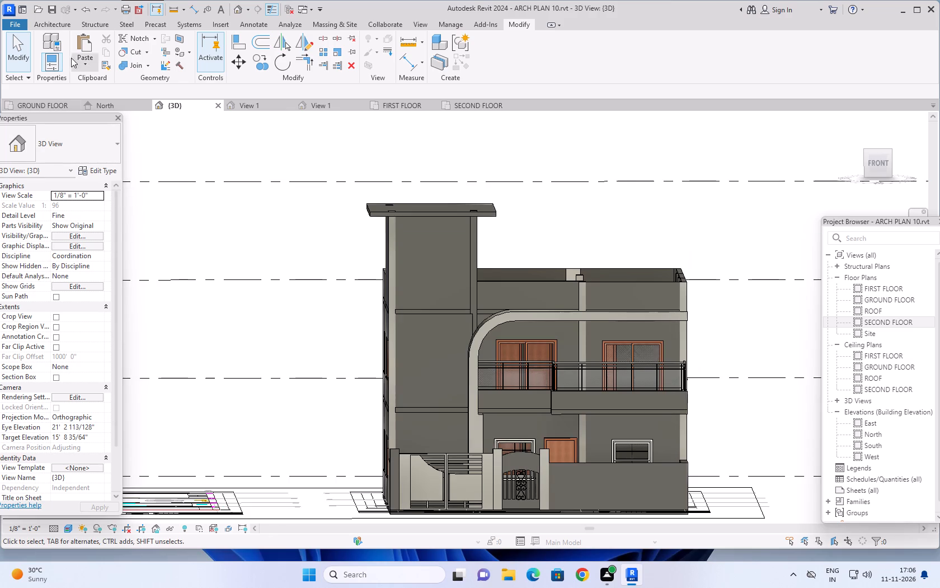
Start a new in-place model in the Generic Models category, accepting the suggested name.
click(61, 26)
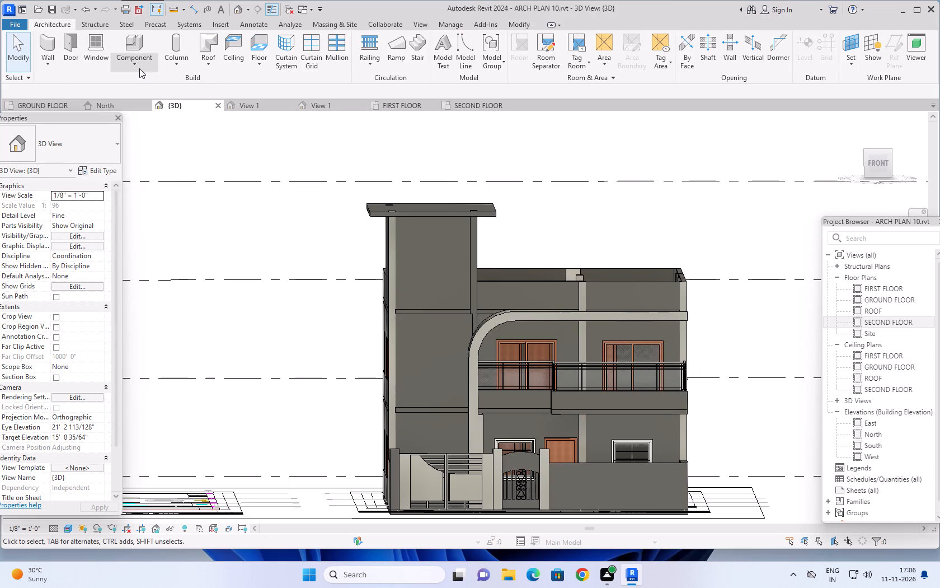
click(139, 69)
click(147, 105)
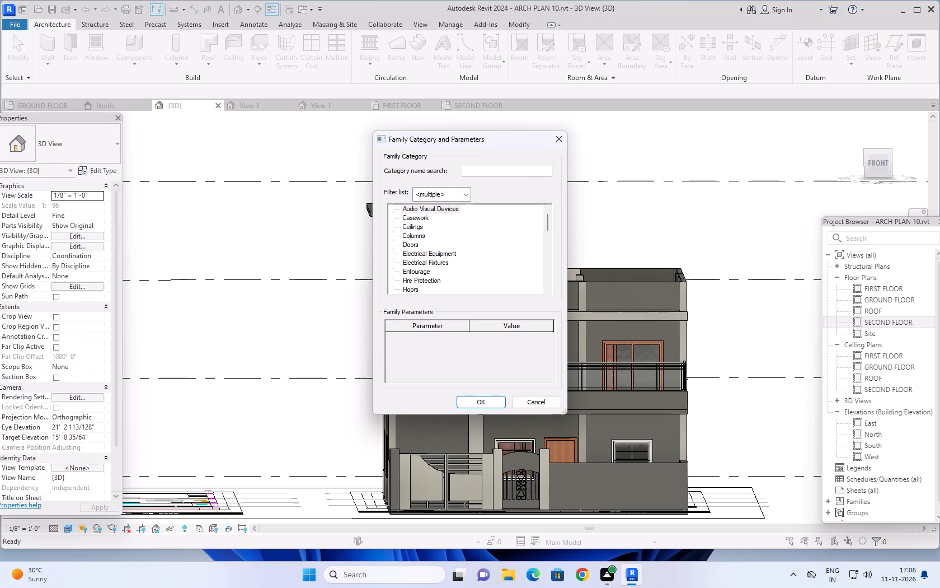
click(513, 170)
scroll(434, 254, down, 4)
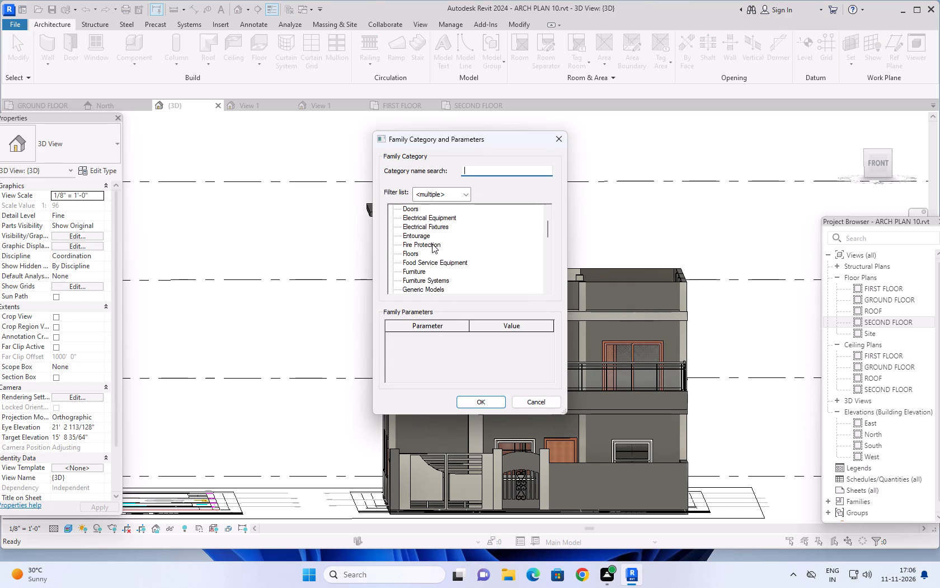
scroll(432, 244, down, 2)
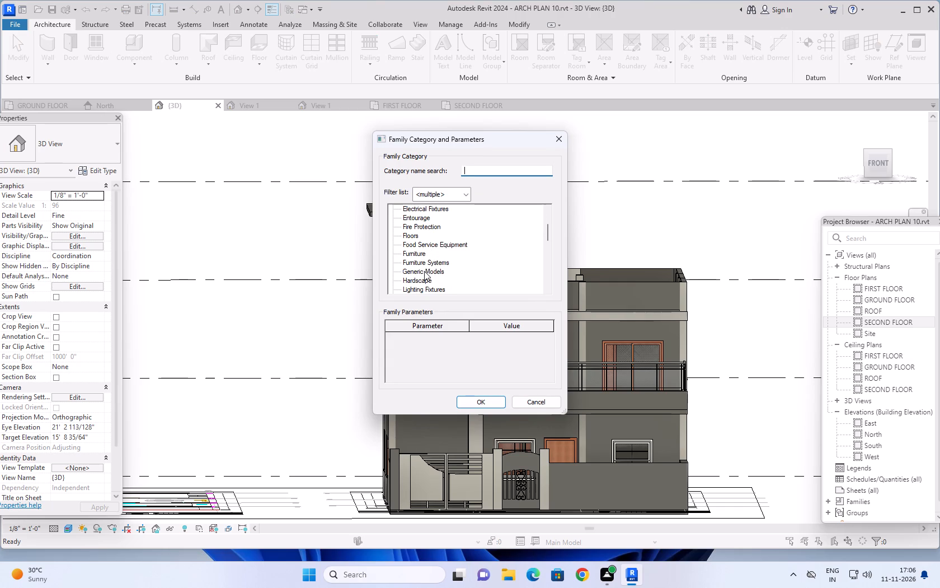
click(424, 271)
click(483, 406)
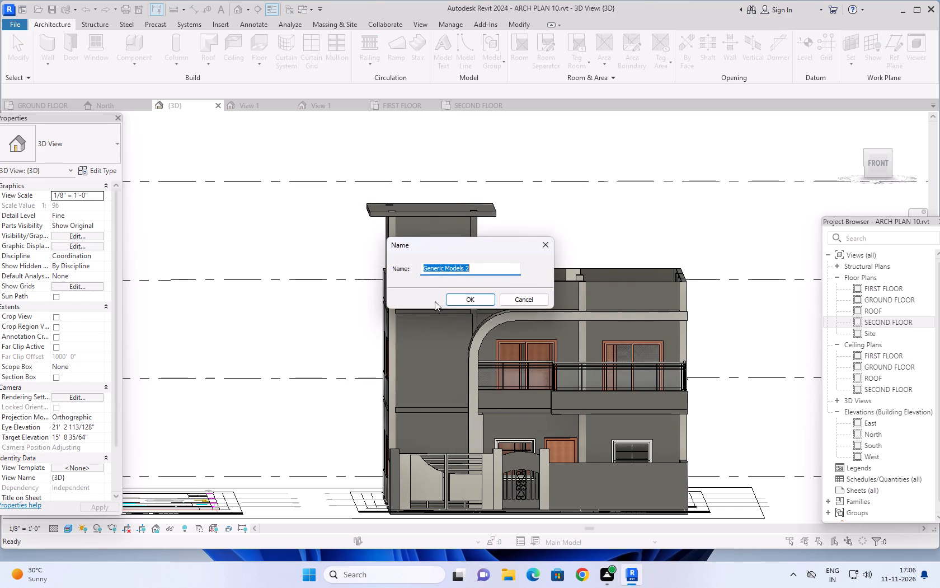
click(461, 302)
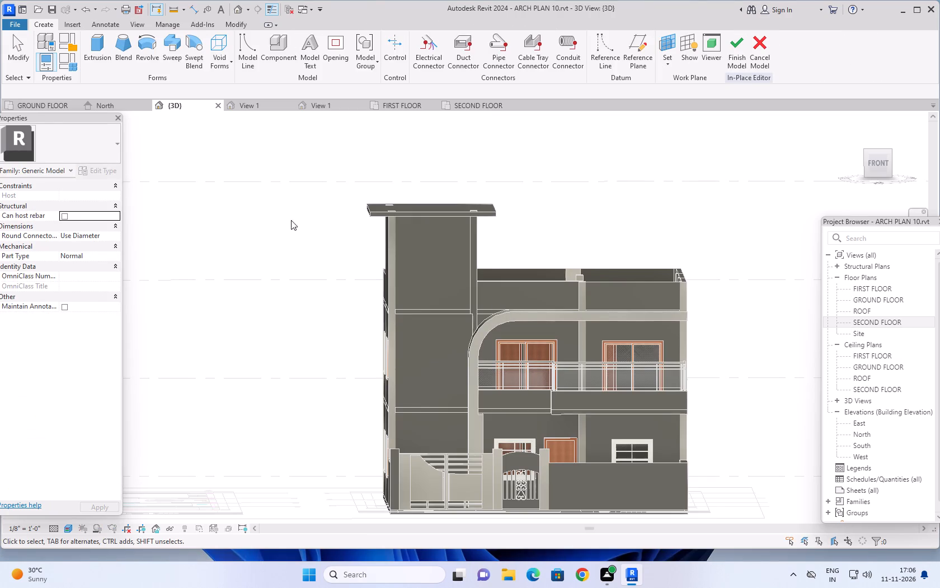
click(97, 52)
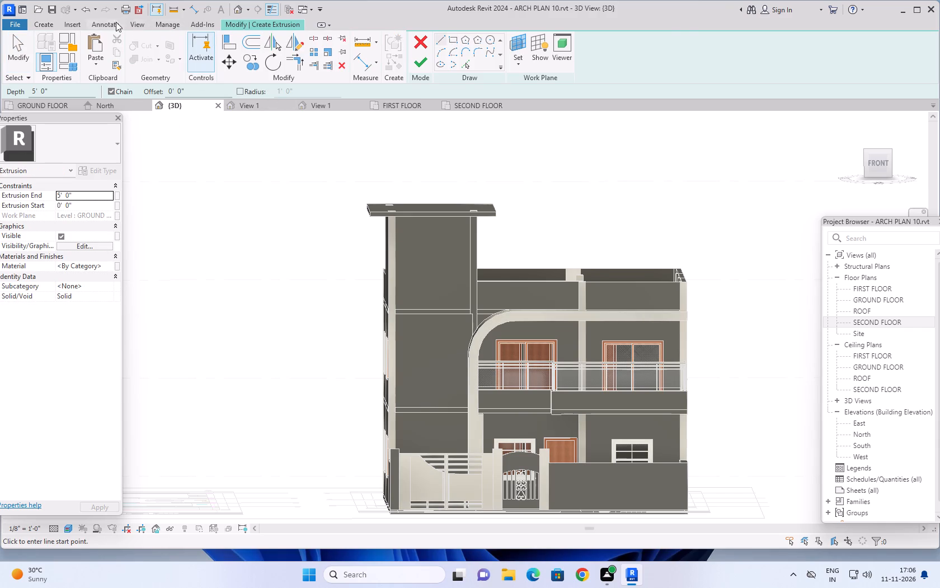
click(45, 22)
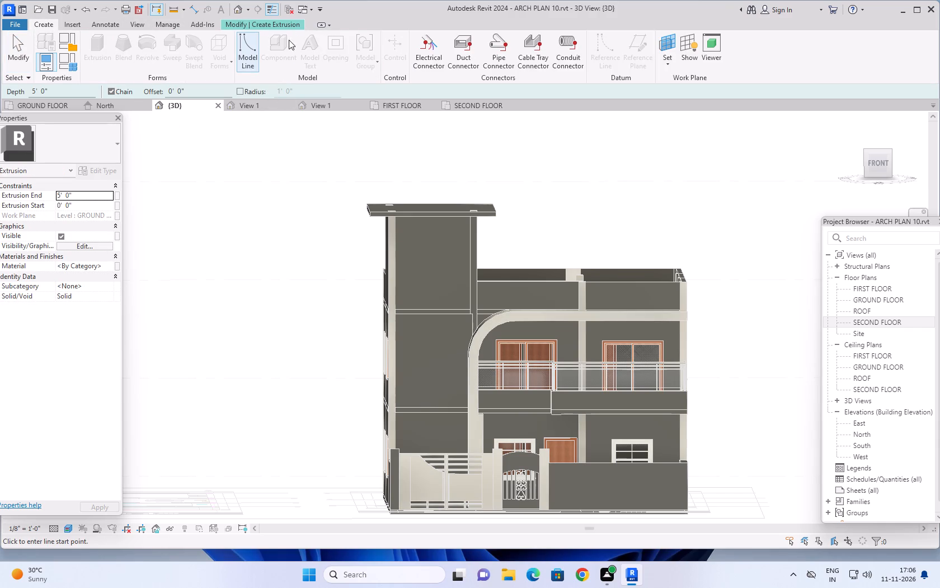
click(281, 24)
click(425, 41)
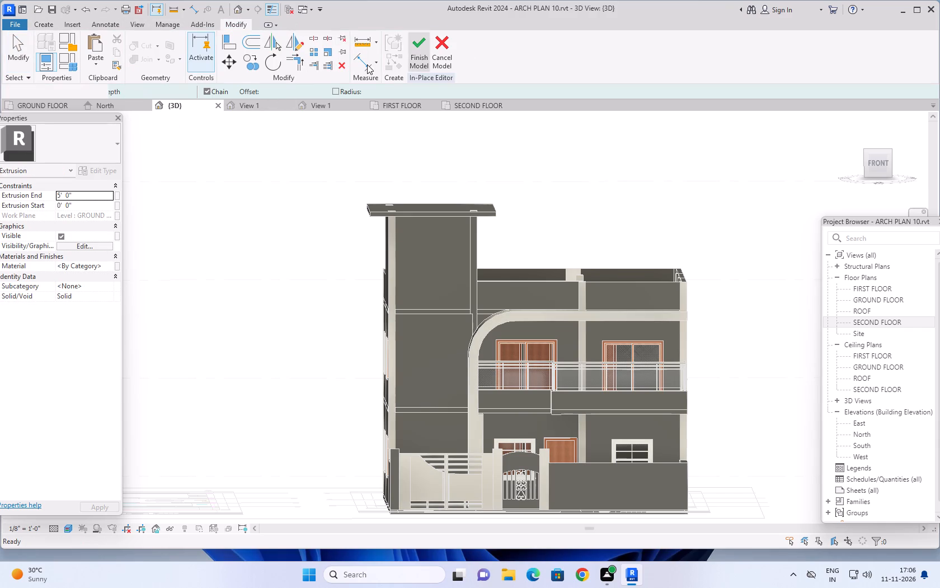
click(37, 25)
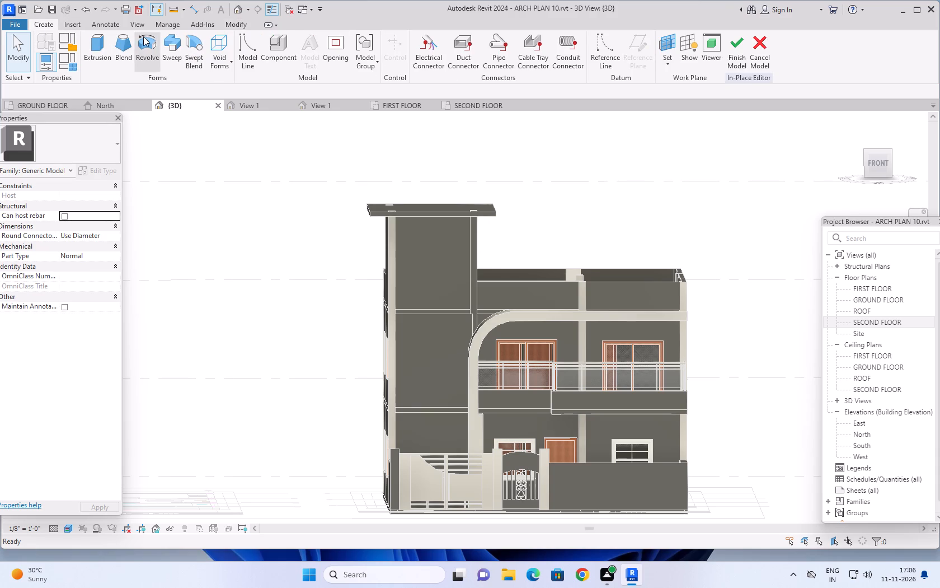
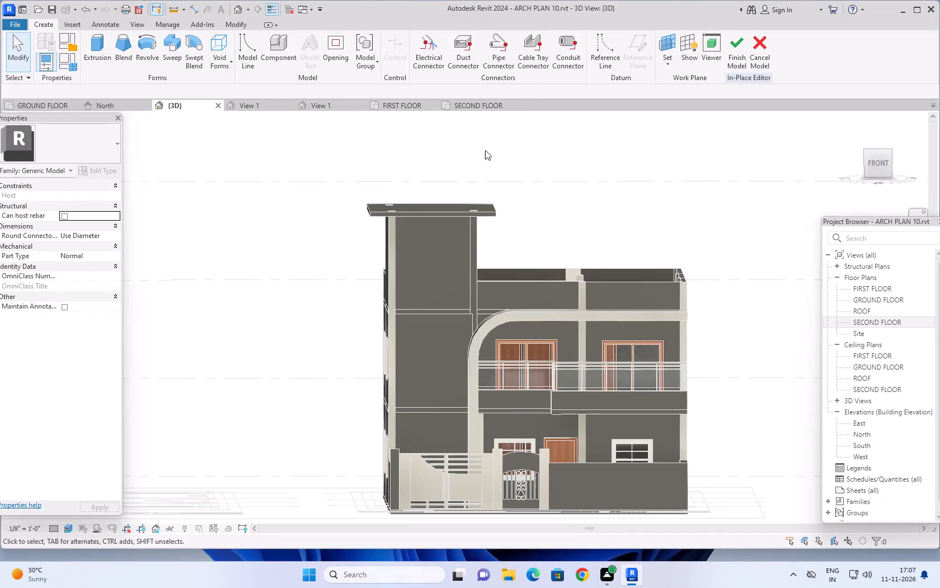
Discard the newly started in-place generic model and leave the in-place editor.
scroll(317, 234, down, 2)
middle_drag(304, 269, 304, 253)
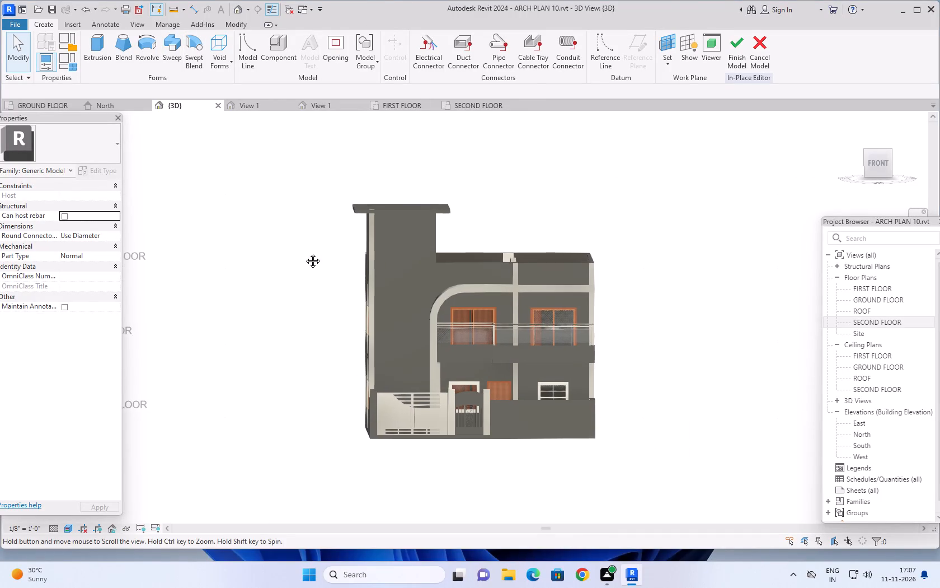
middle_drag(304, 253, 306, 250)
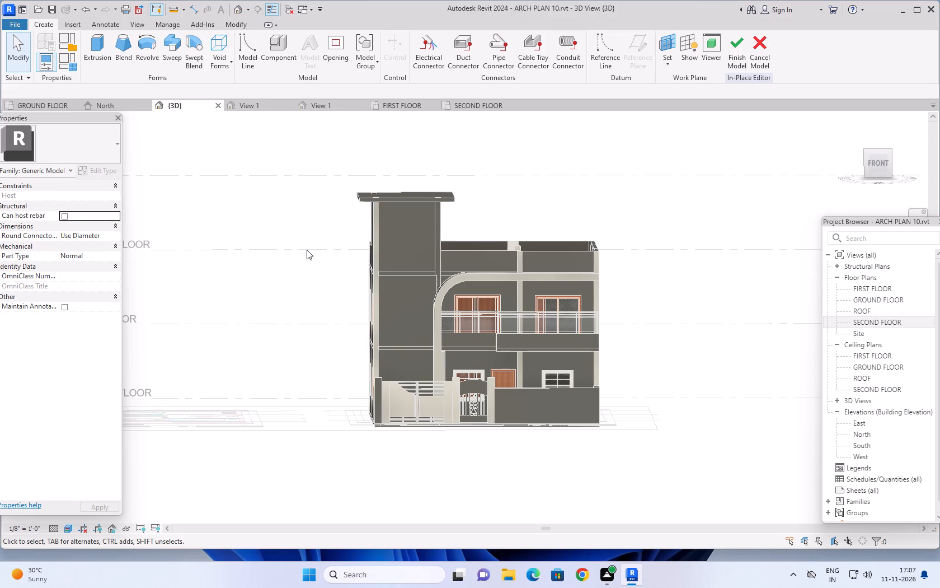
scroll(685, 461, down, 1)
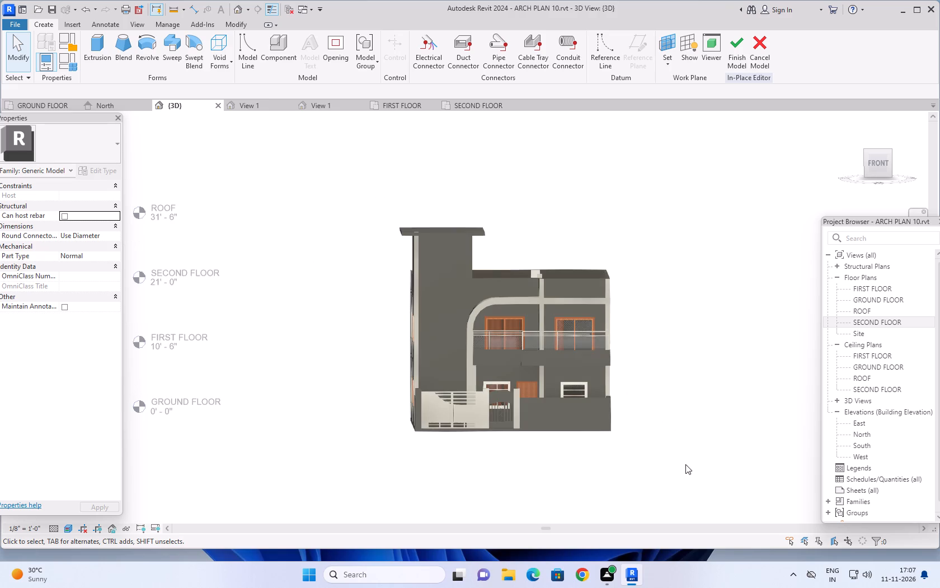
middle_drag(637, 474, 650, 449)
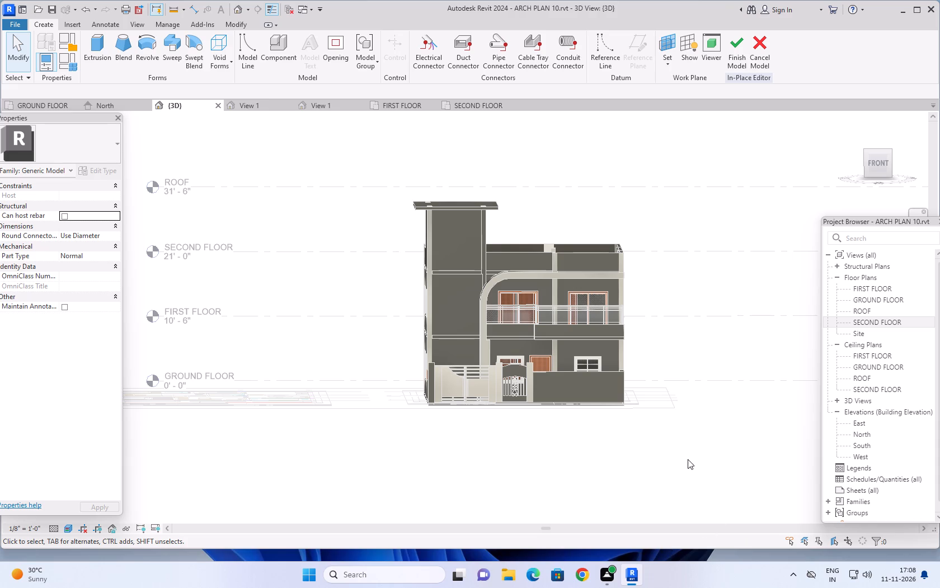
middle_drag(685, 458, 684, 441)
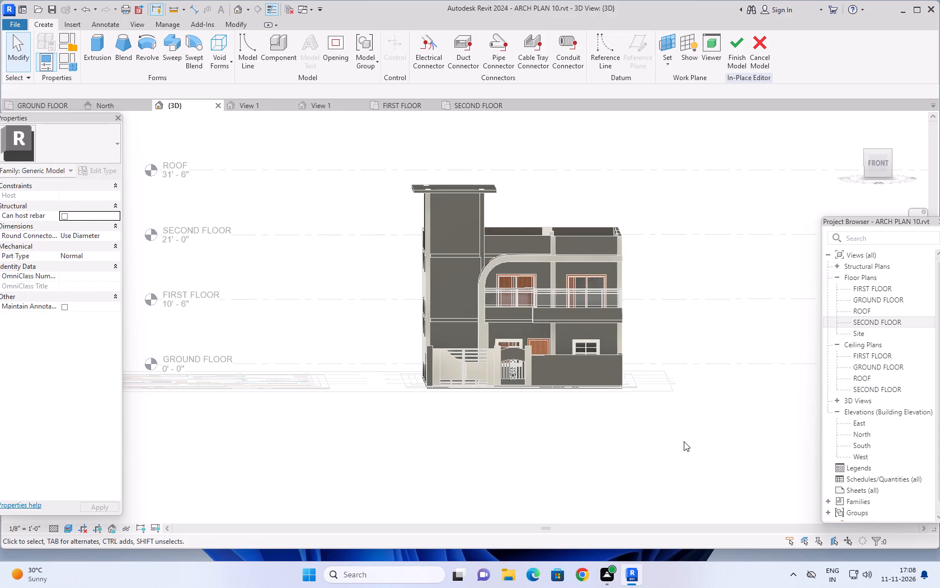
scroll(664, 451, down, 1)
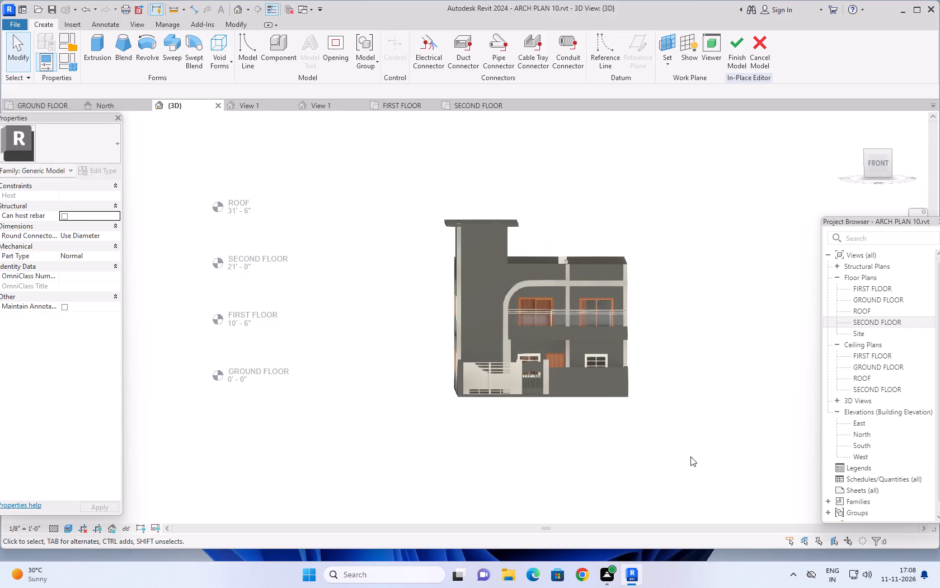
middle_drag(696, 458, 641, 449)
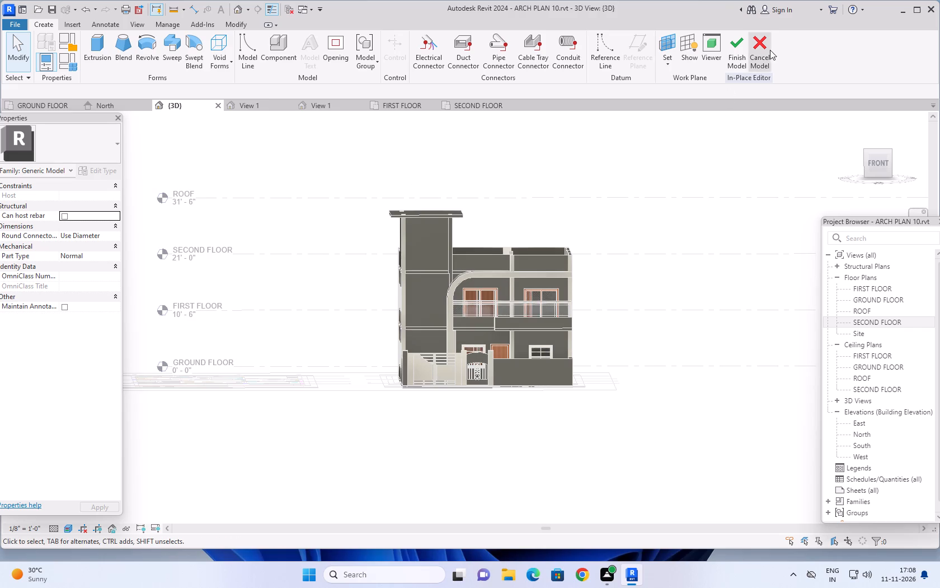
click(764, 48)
Review the front facade in the 3D view and switch to the SECOND FLOOR plan.
scroll(687, 198, down, 1)
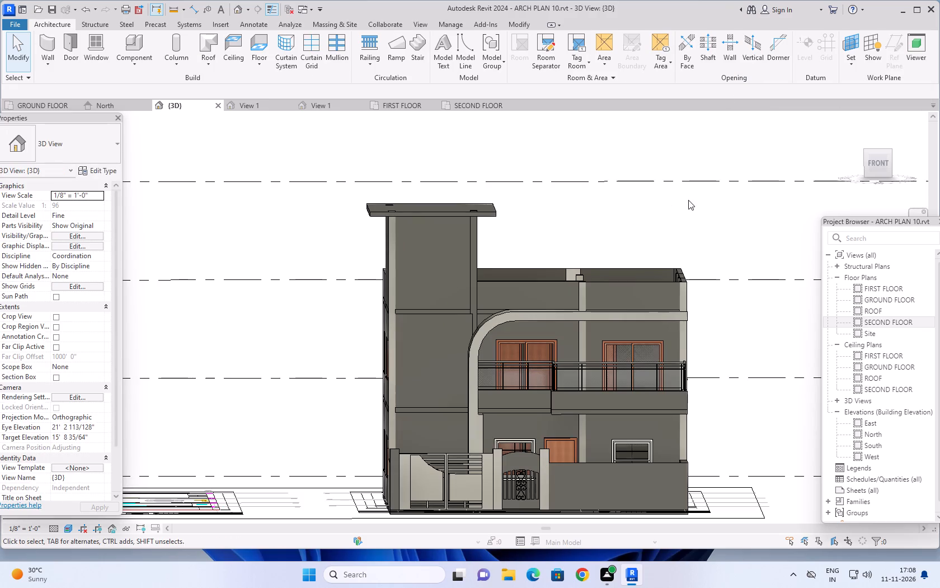
scroll(688, 200, down, 1)
middle_drag(699, 206, 638, 198)
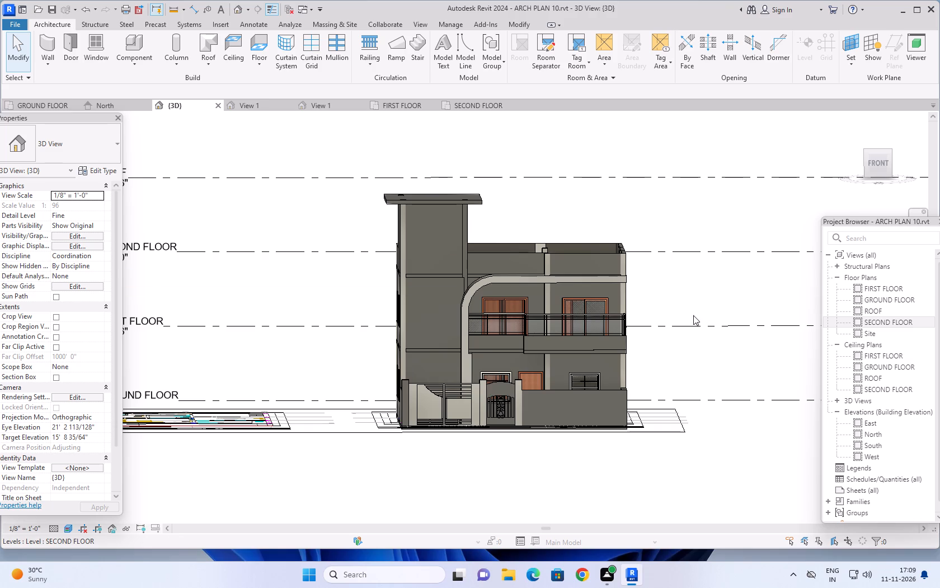
middle_drag(685, 360, 670, 332)
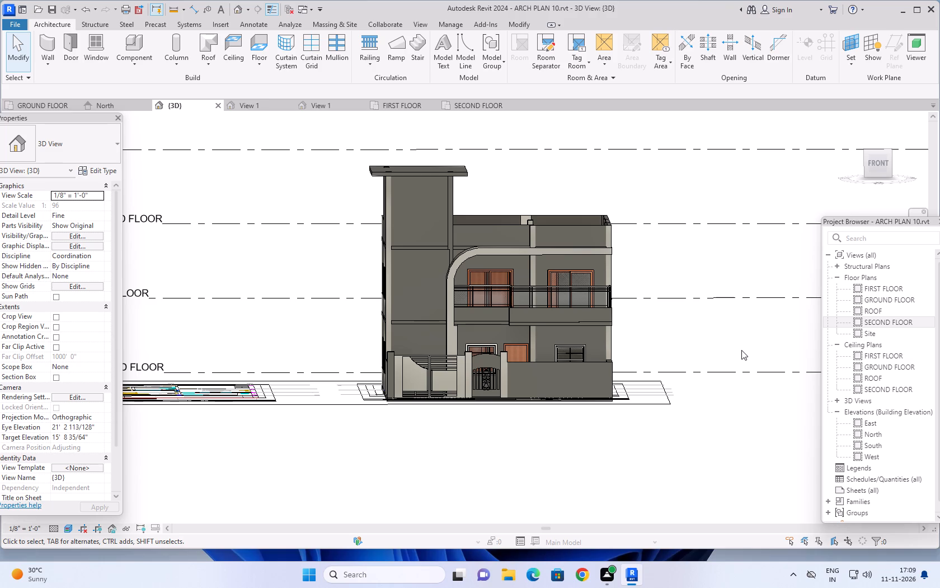
scroll(649, 405, down, 3)
middle_drag(721, 439, 679, 428)
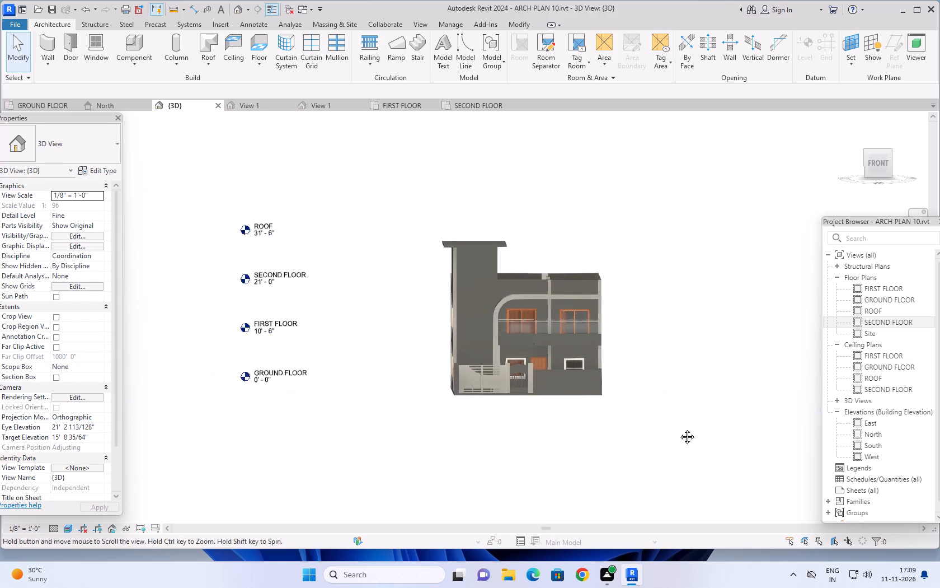
middle_drag(679, 428, 650, 424)
click(474, 99)
click(478, 109)
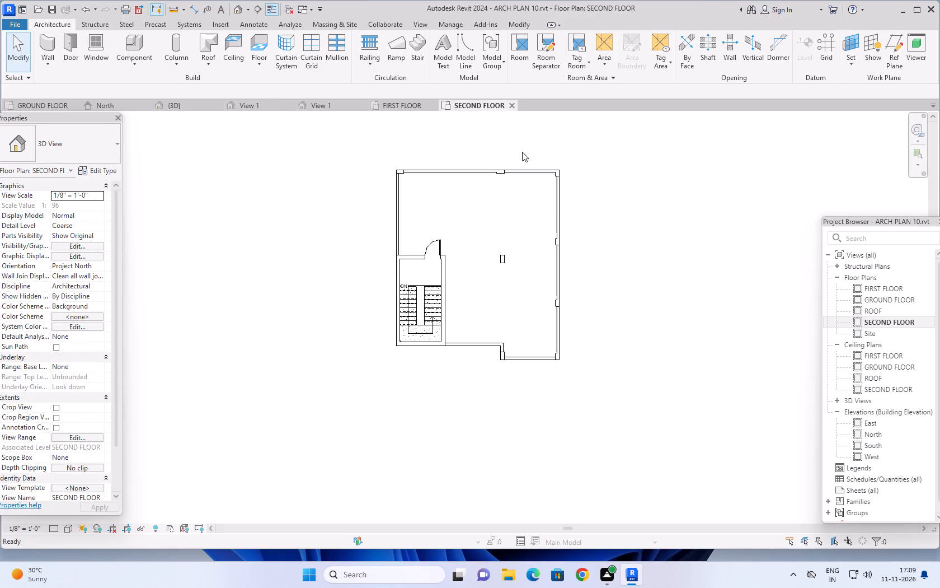
Examine the second-floor layout, focusing on the staircase tower and its front wall beside the terrace.
scroll(640, 326, down, 3)
middle_drag(654, 339, 538, 337)
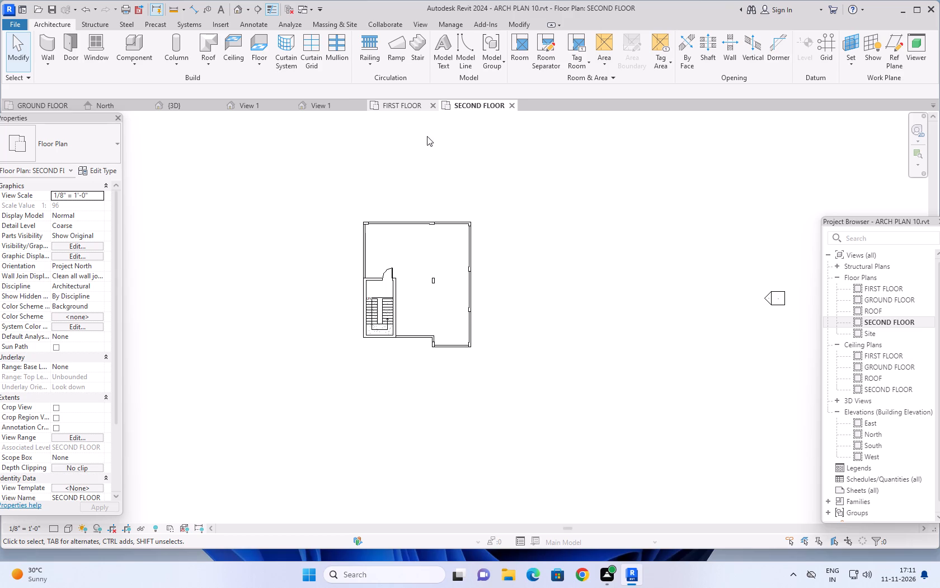
scroll(377, 153, down, 1)
scroll(532, 289, up, 1)
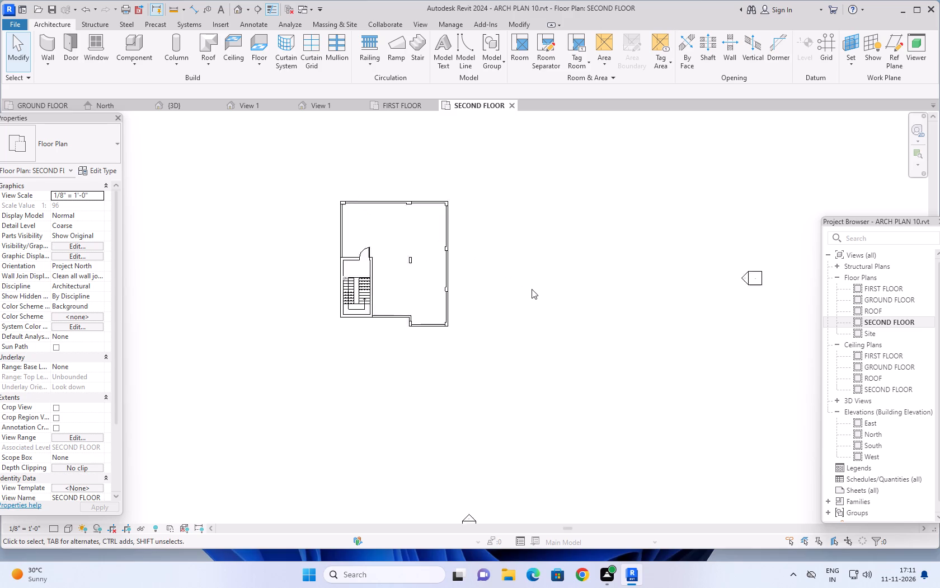
scroll(532, 289, up, 1)
scroll(181, 293, up, 2)
scroll(326, 344, up, 4)
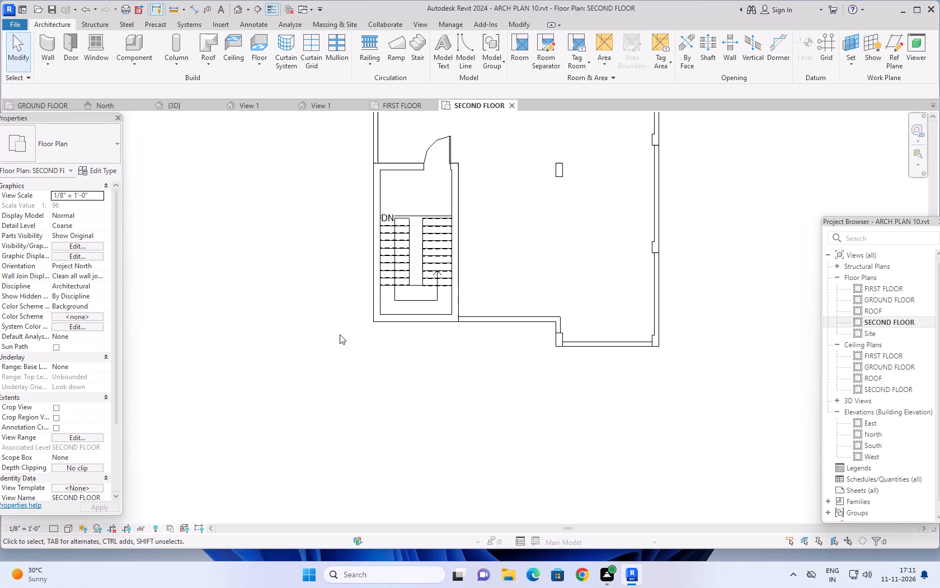
middle_drag(433, 275, 399, 423)
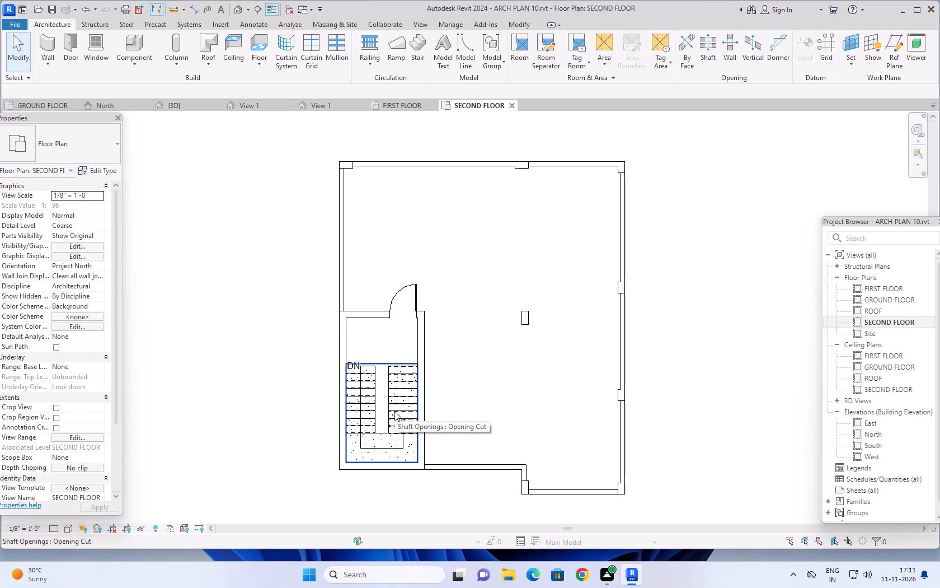
scroll(394, 411, up, 1)
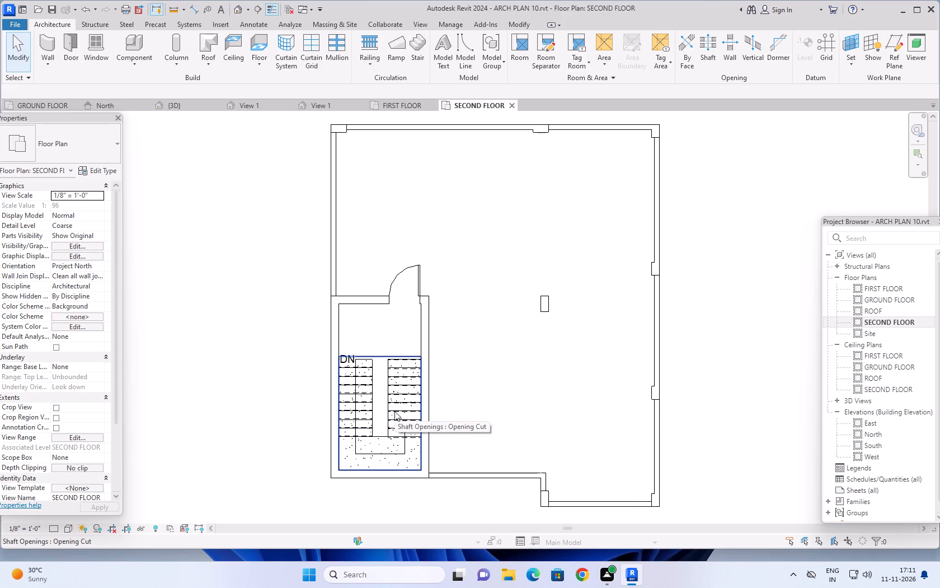
scroll(396, 438, up, 2)
scroll(410, 481, up, 1)
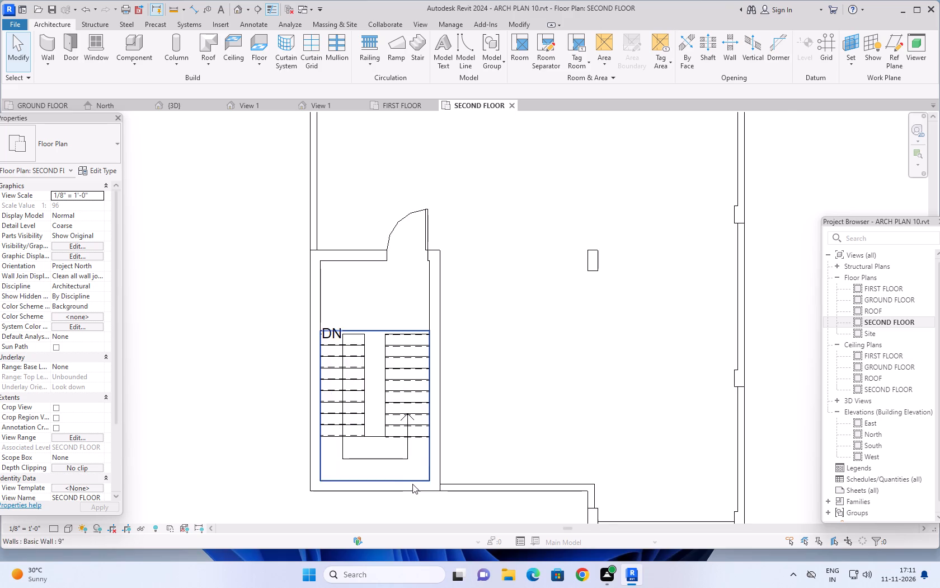
scroll(414, 487, up, 3)
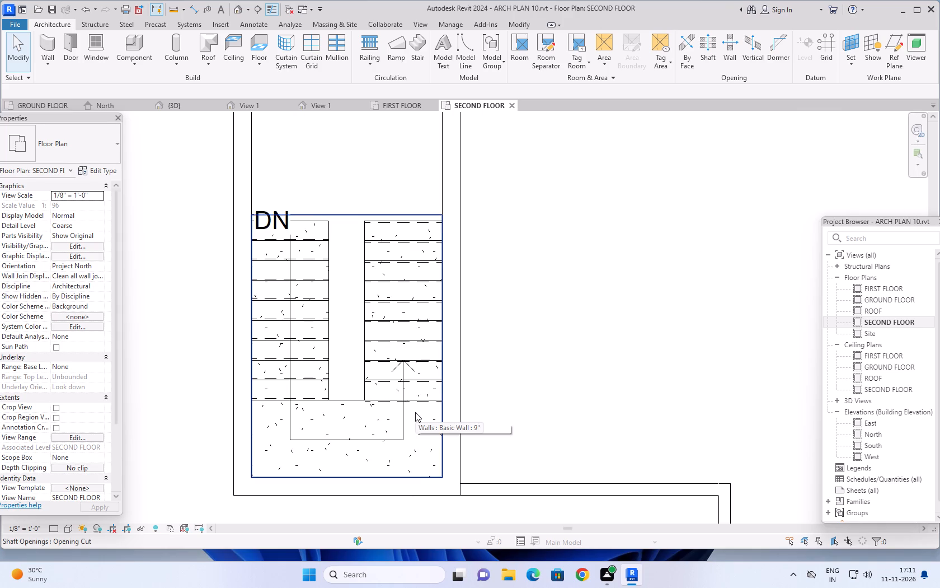
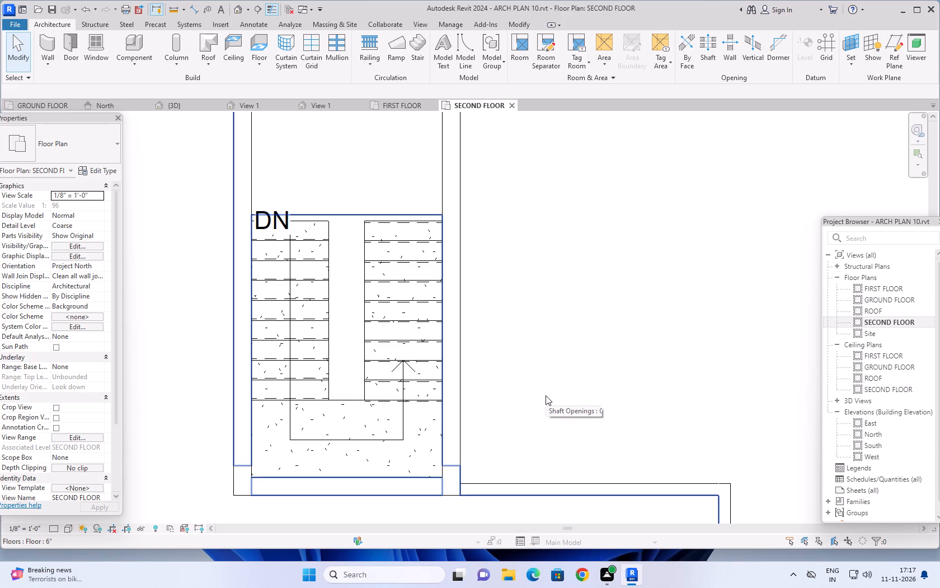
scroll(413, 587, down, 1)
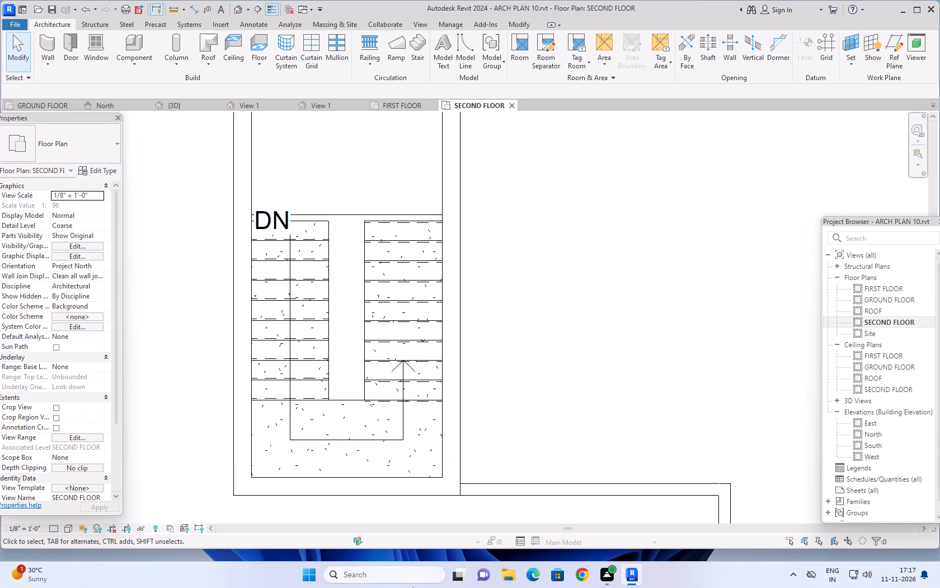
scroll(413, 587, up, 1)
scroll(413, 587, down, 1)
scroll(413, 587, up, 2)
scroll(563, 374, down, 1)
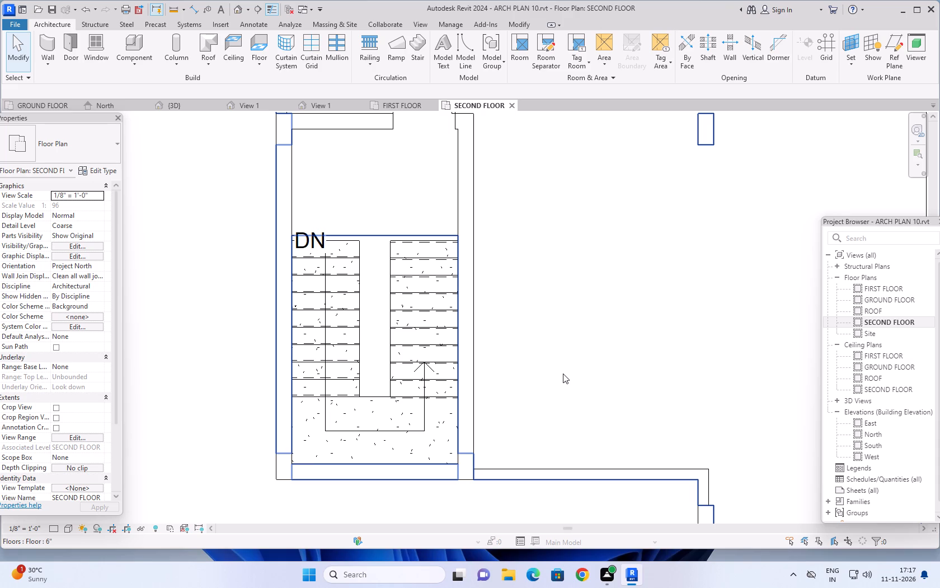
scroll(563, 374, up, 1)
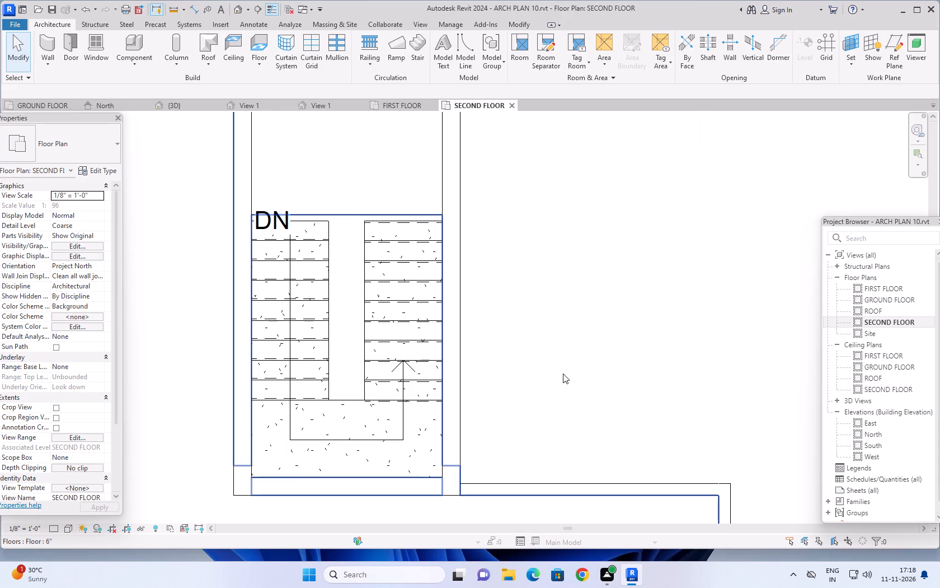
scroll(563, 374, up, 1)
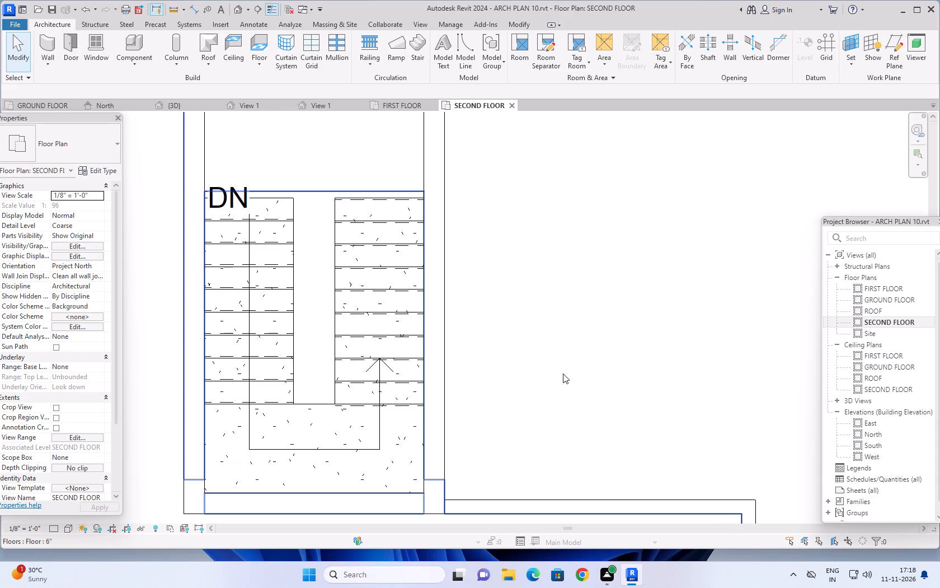
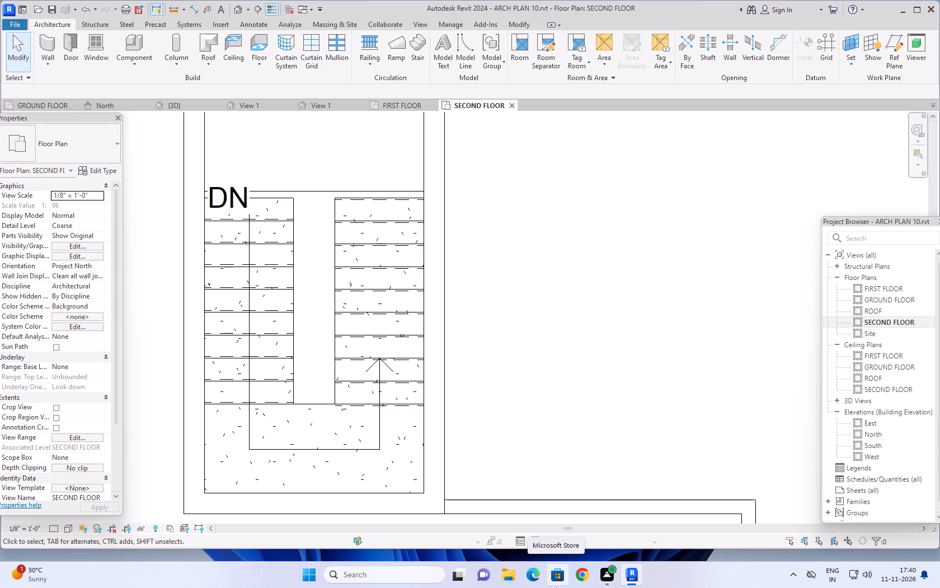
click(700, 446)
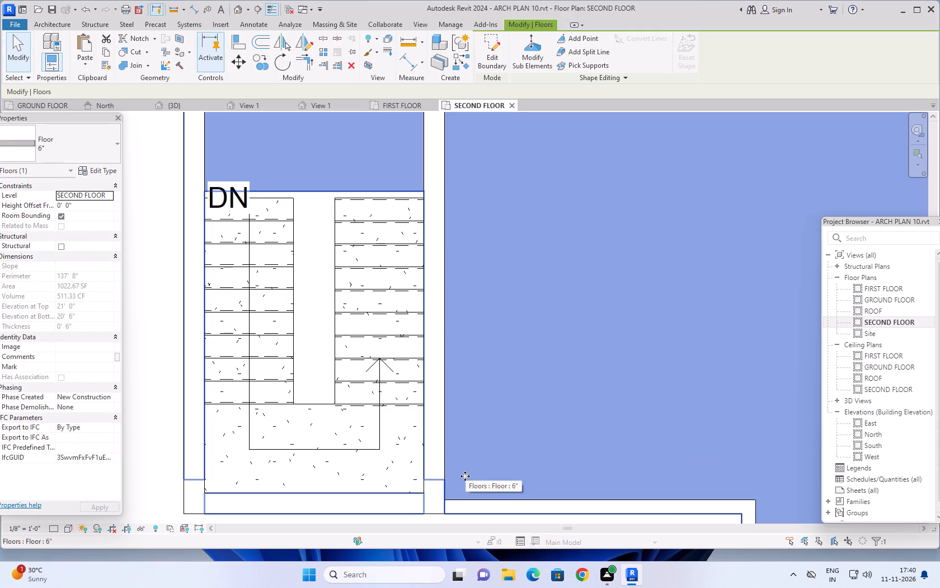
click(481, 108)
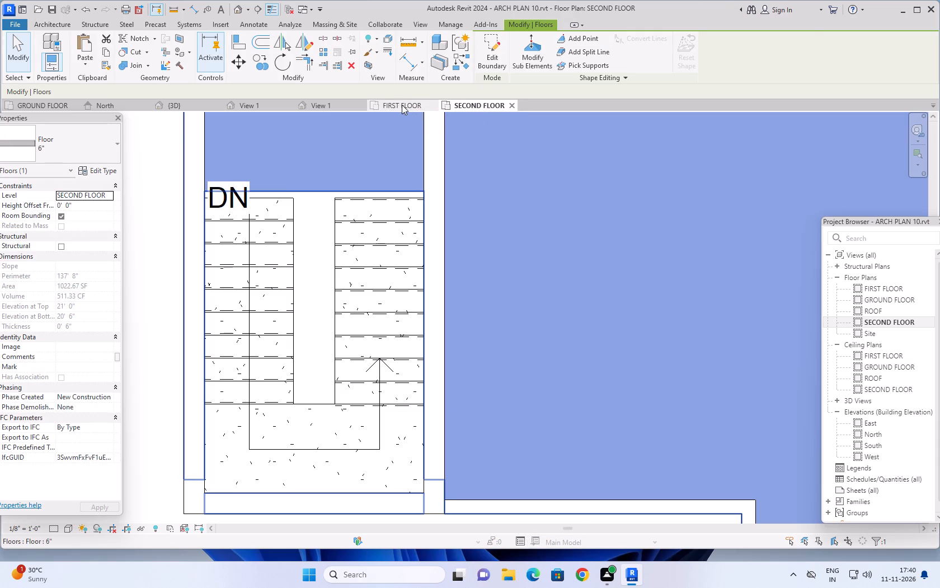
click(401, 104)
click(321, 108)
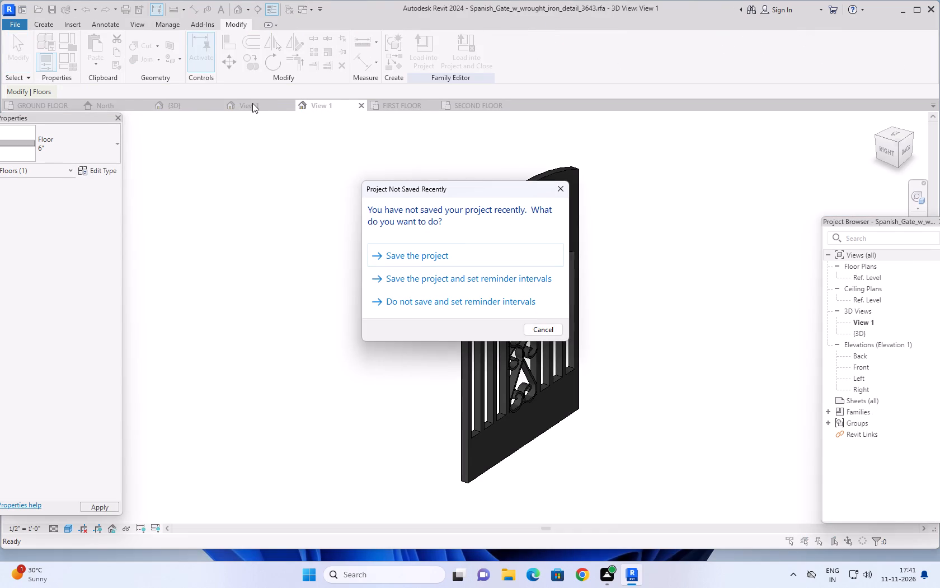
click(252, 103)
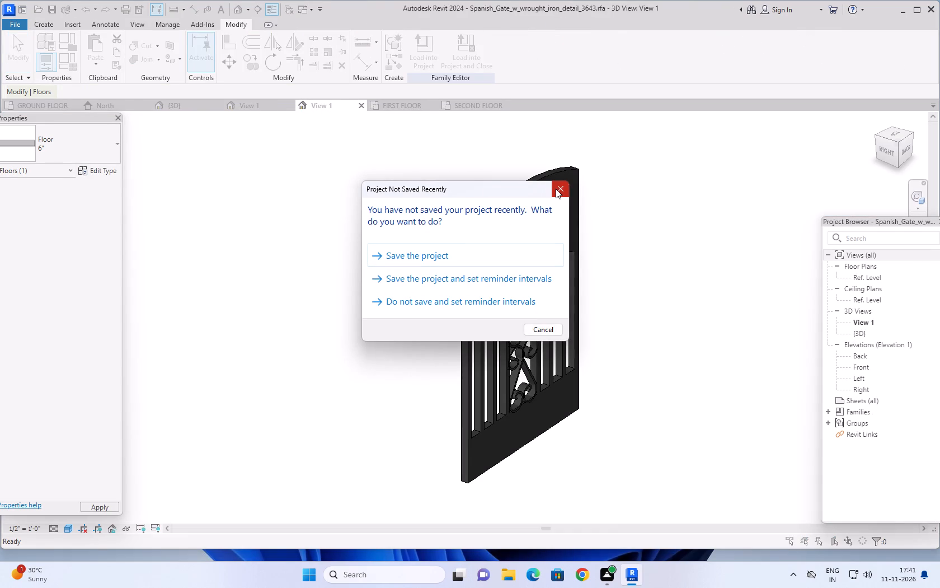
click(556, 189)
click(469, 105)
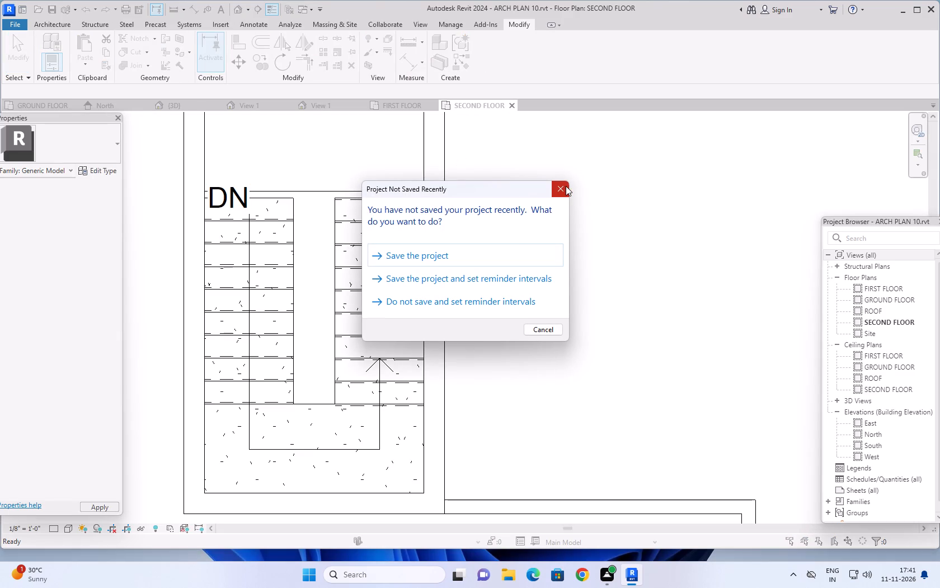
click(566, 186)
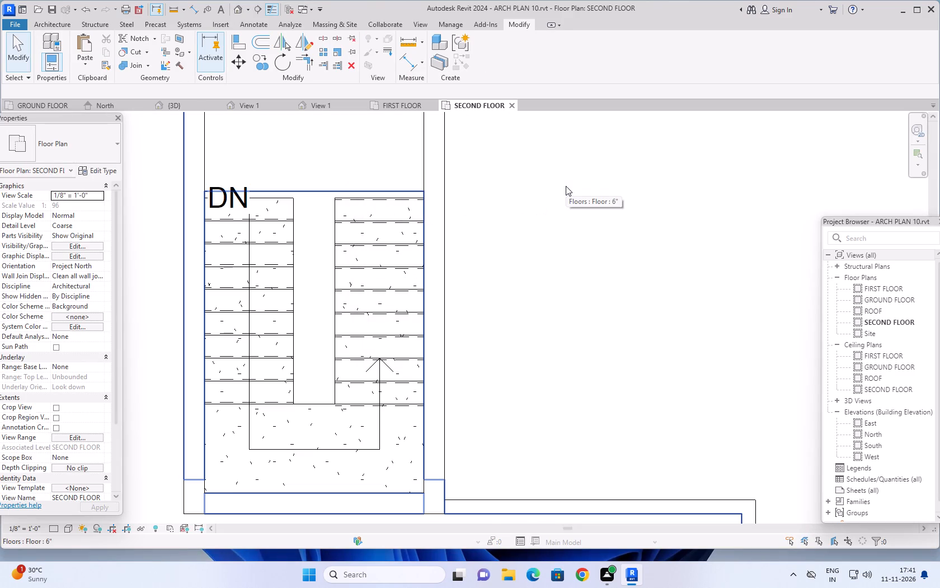
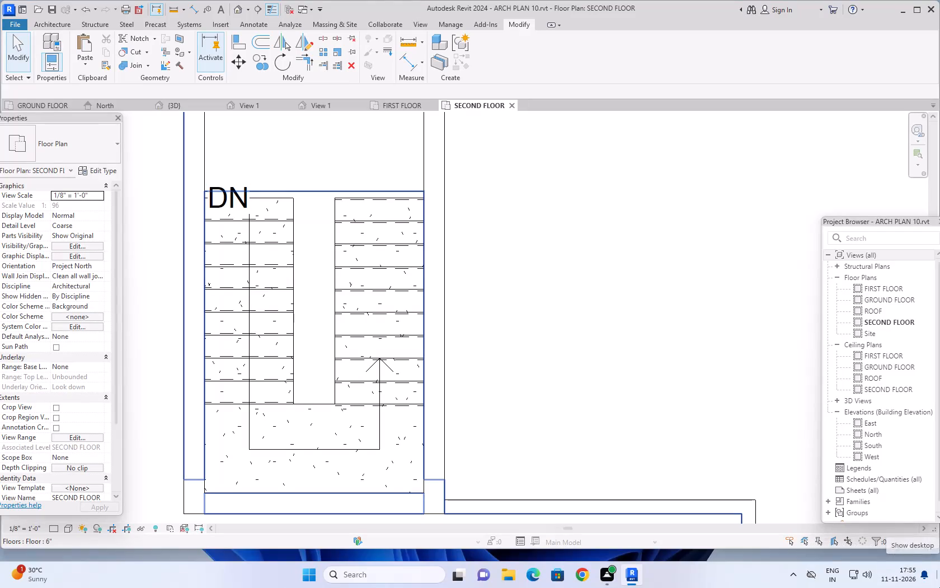
Examine the whole second floor plan, from the staircase out to the full outline of the exterior walls.
scroll(354, 587, down, 4)
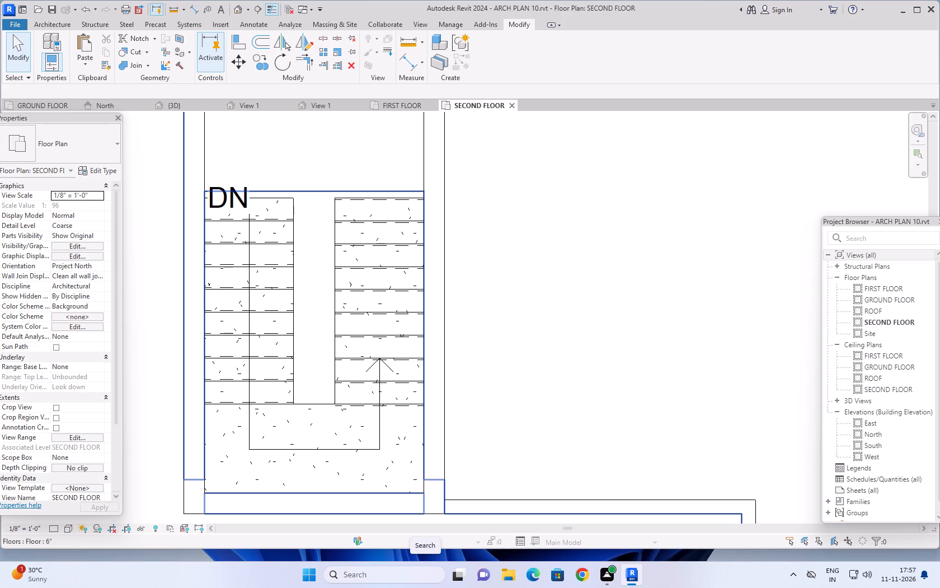
scroll(200, 587, up, 1)
scroll(595, 419, down, 3)
middle_drag(600, 412, 604, 314)
scroll(608, 315, down, 7)
middle_drag(662, 413, 599, 453)
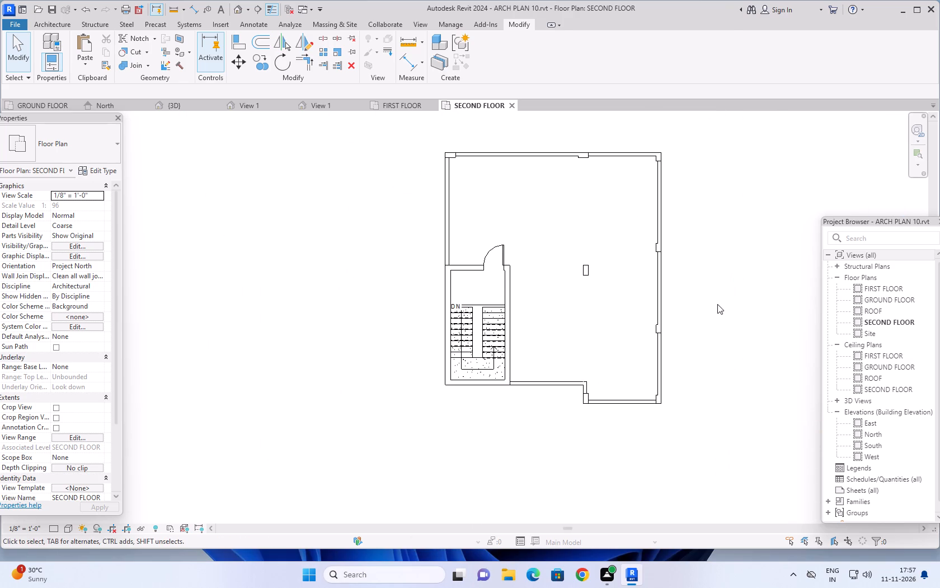
scroll(717, 304, down, 3)
middle_drag(724, 303, 690, 332)
key(Escape)
key(Escape)
middle_drag(704, 370, 687, 335)
key(Escape)
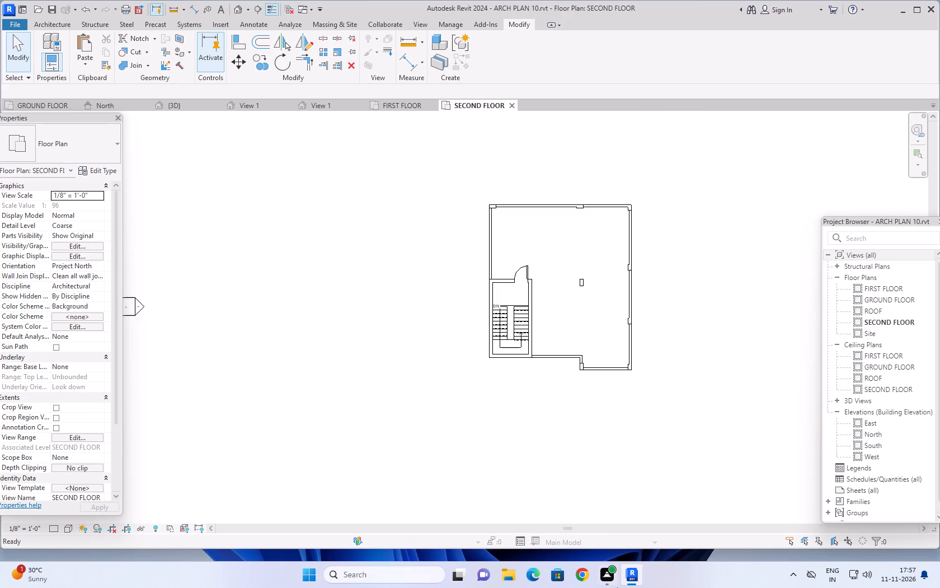
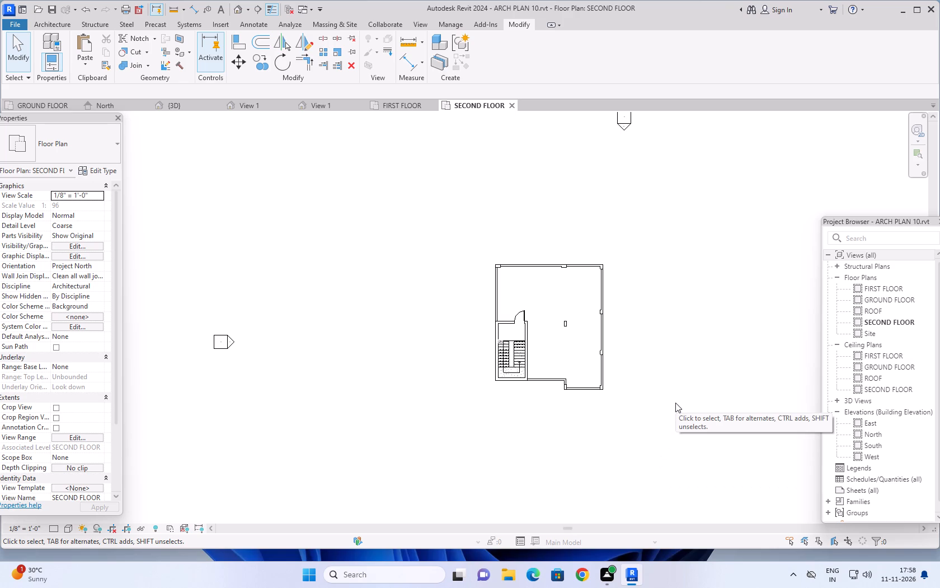
Examine the second floor plan again, covering the staircase, columns and exterior walls.
scroll(671, 413, down, 2)
middle_drag(674, 405, 640, 430)
scroll(600, 454, up, 2)
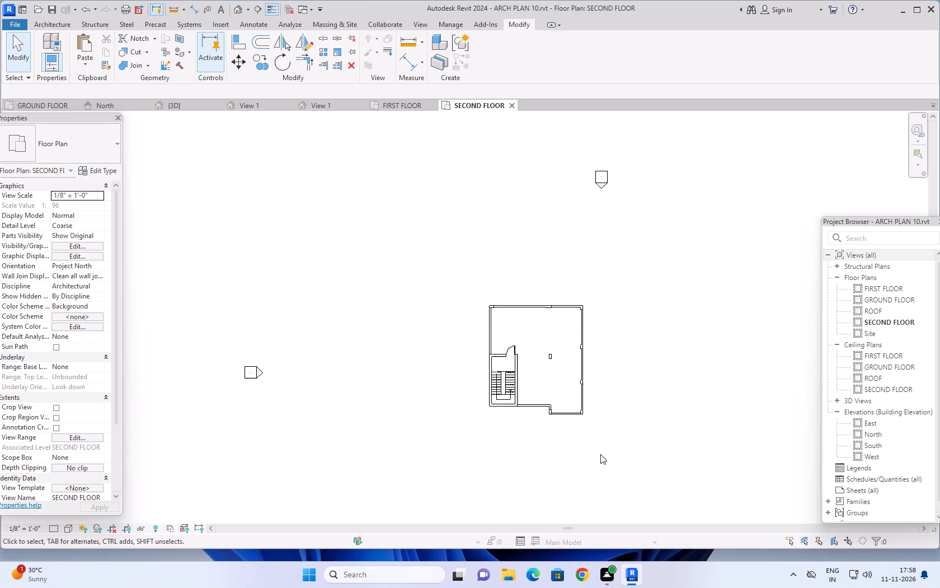
scroll(600, 454, up, 2)
middle_drag(648, 398, 627, 427)
scroll(532, 473, up, 3)
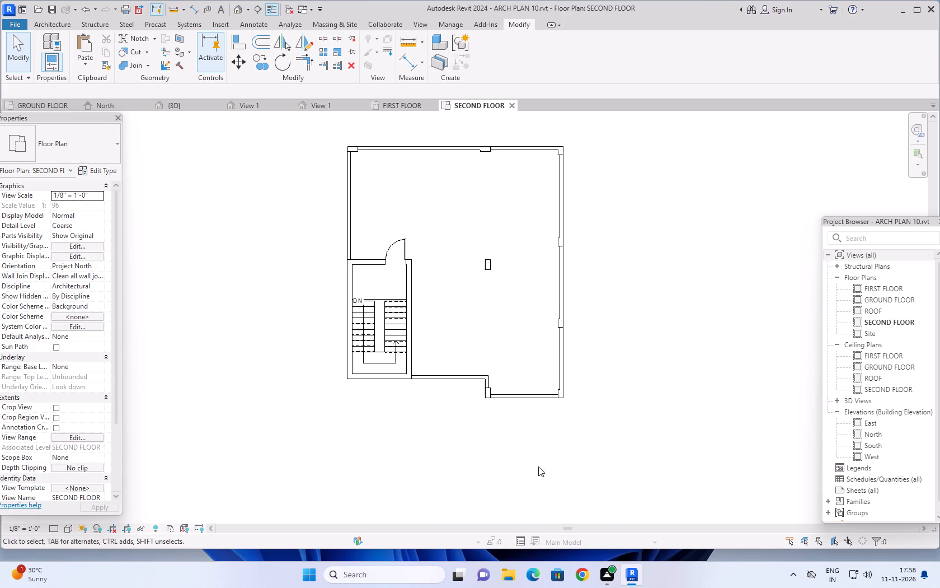
scroll(538, 466, up, 1)
middle_drag(655, 360, 647, 405)
scroll(647, 300, down, 1)
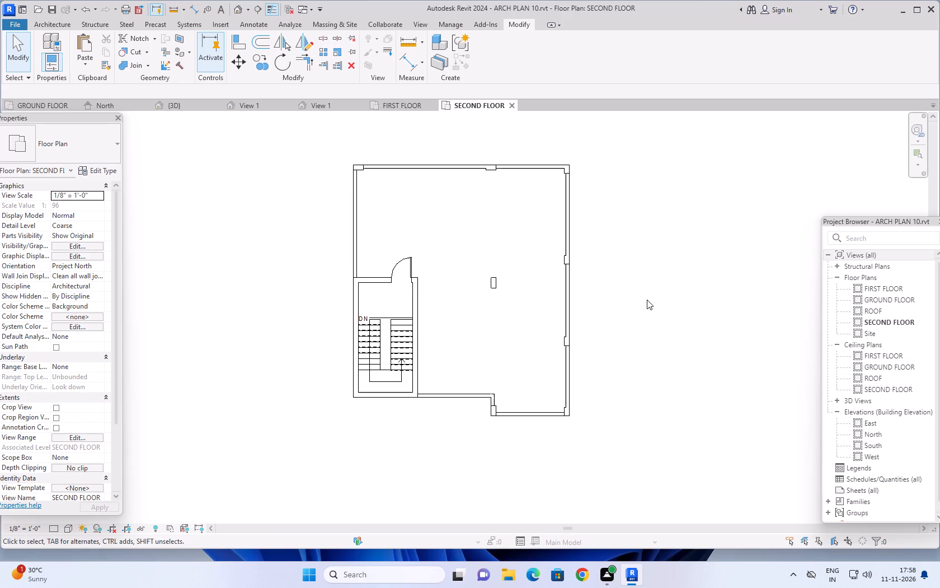
middle_drag(647, 295, 614, 316)
scroll(614, 313, down, 3)
middle_drag(634, 307, 622, 312)
key(Escape)
key(Escape)
key(Escape)
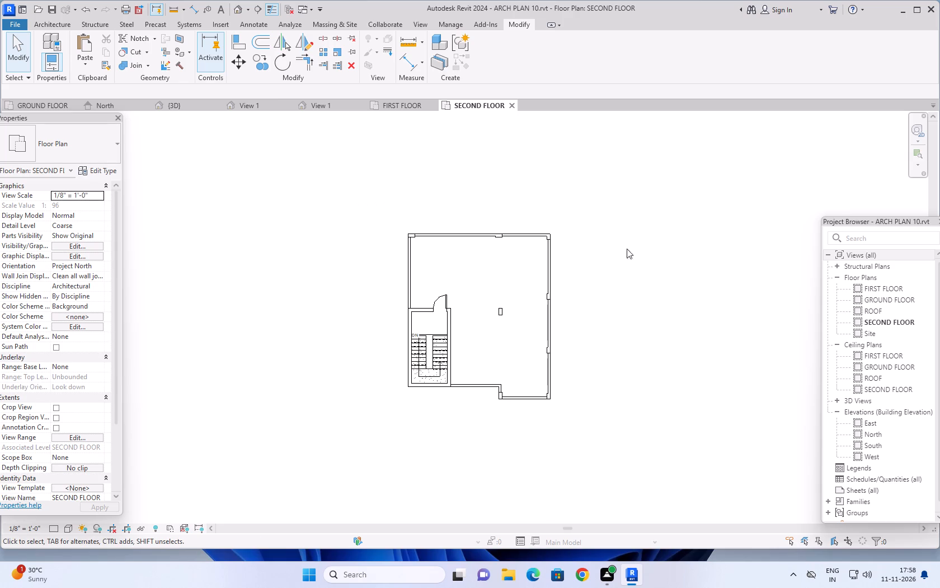
key(Escape)
key(Escape)
key(Escape)
Switch to the ground floor plan and review the full FINAL PLAN drawing with both floor layouts and the surrounding elevation markers.
click(50, 102)
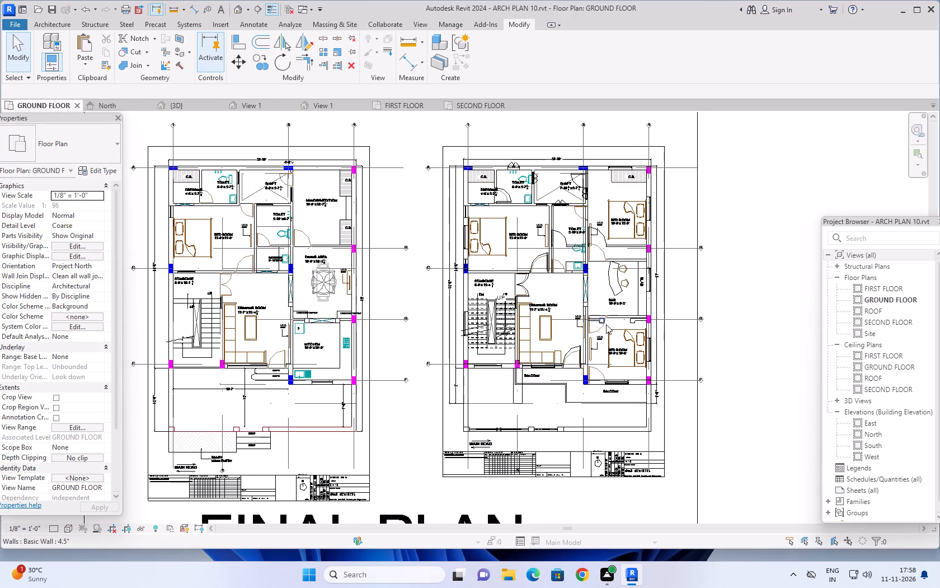
scroll(609, 330, down, 2)
middle_drag(728, 361, 709, 351)
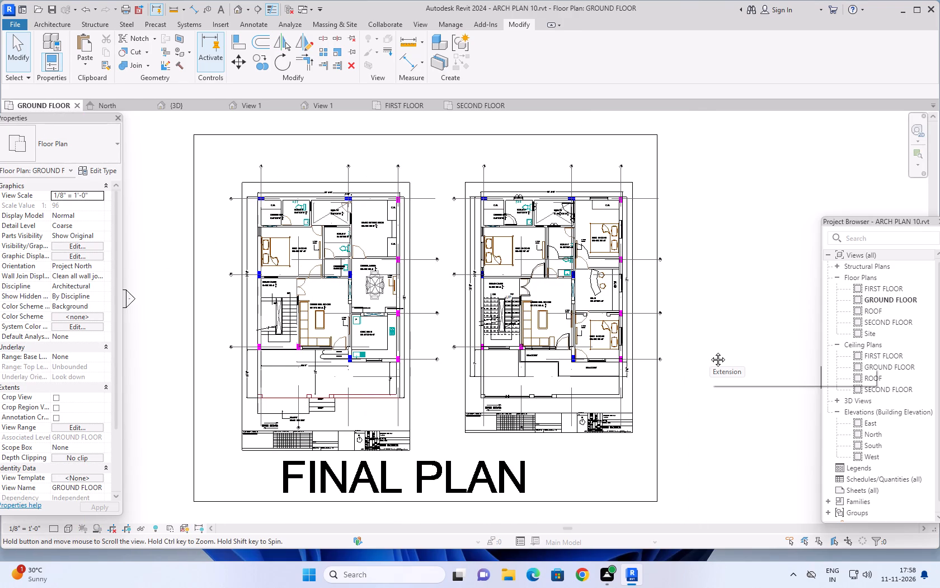
middle_drag(709, 351, 712, 353)
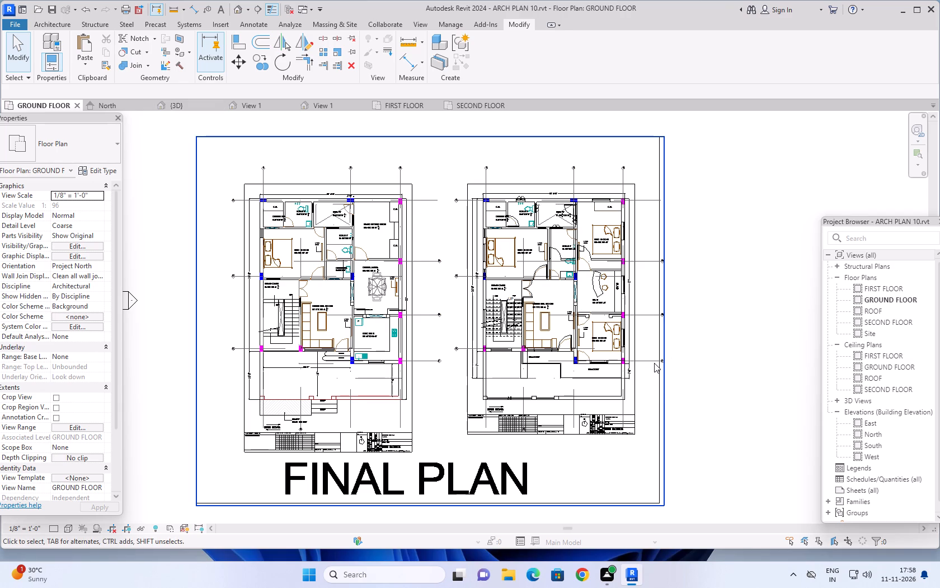
scroll(667, 354, down, 3)
middle_drag(707, 386, 689, 370)
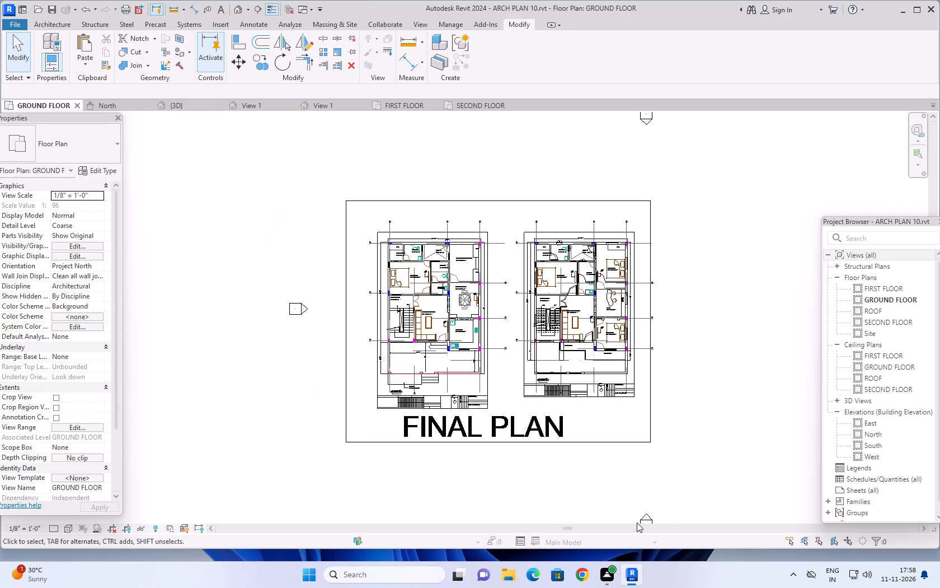
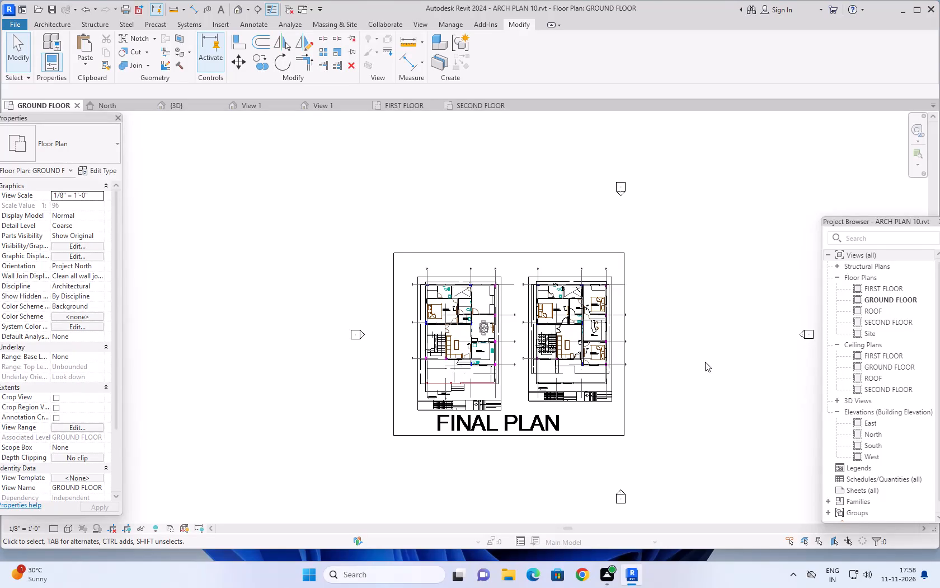
Examine the FINAL PLAN drawing in the ground floor plan, including both floor layouts and the surrounding elevation markers.
scroll(710, 353, down, 1)
middle_drag(707, 361, 707, 356)
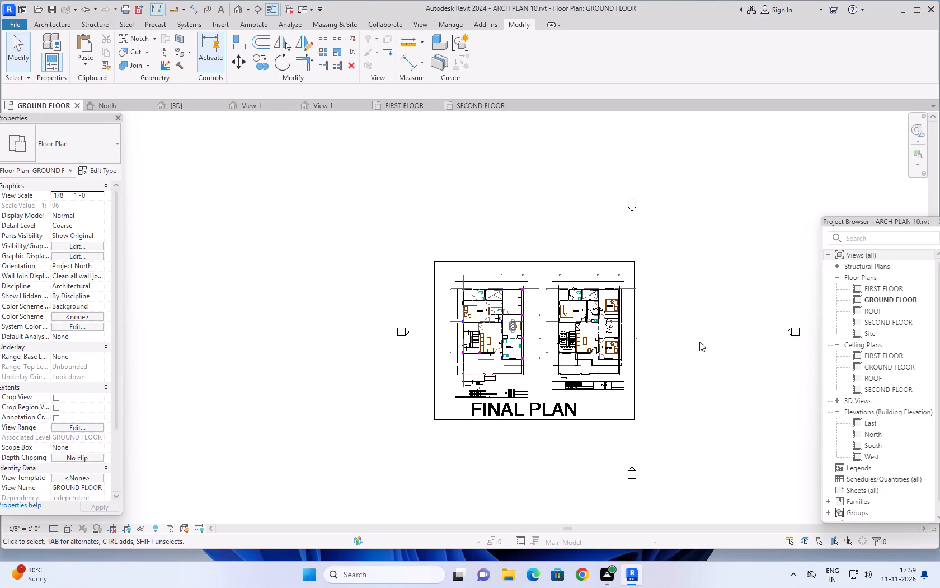
scroll(657, 300, down, 1)
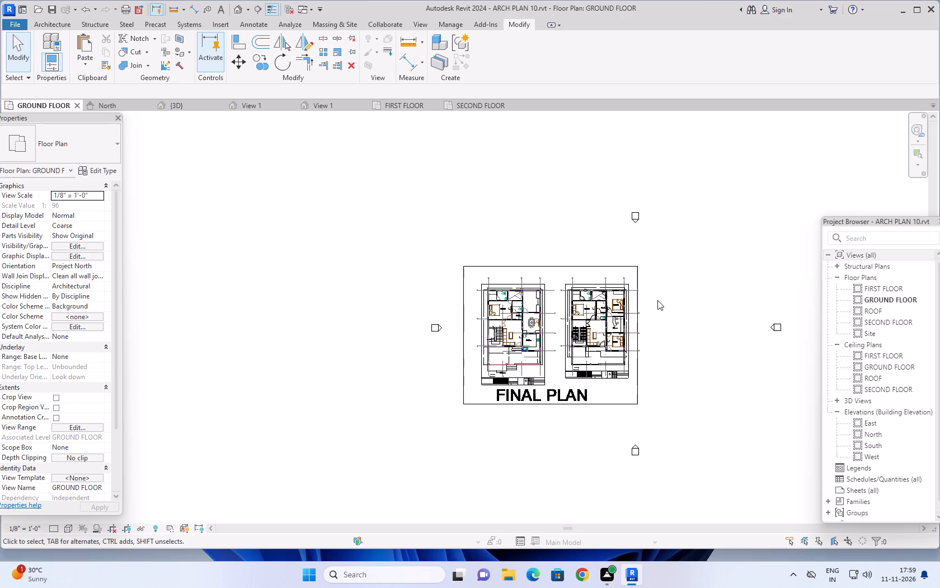
scroll(657, 300, down, 1)
middle_drag(685, 333, 663, 324)
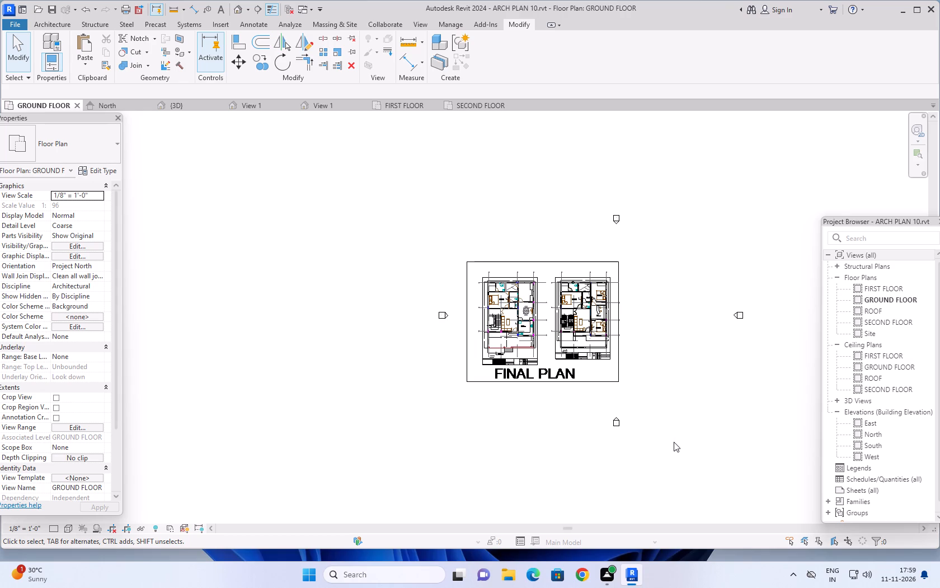
middle_drag(673, 362, 669, 372)
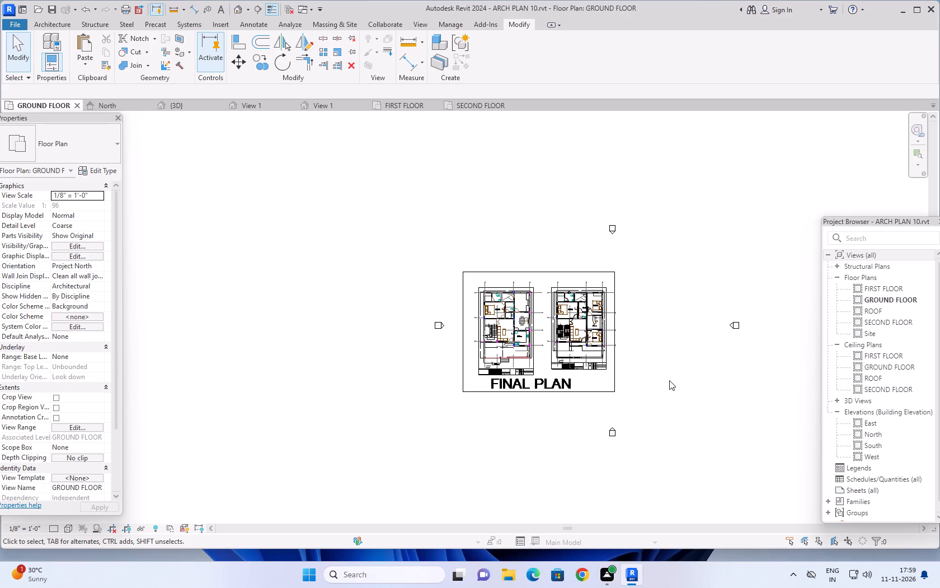
middle_drag(642, 343, 642, 330)
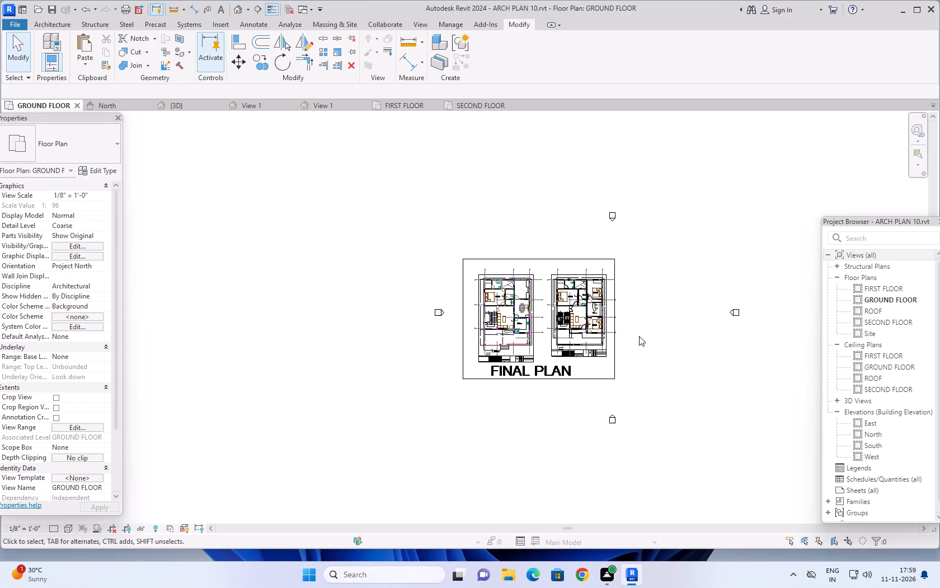
scroll(547, 387, up, 5)
middle_drag(555, 396, 544, 418)
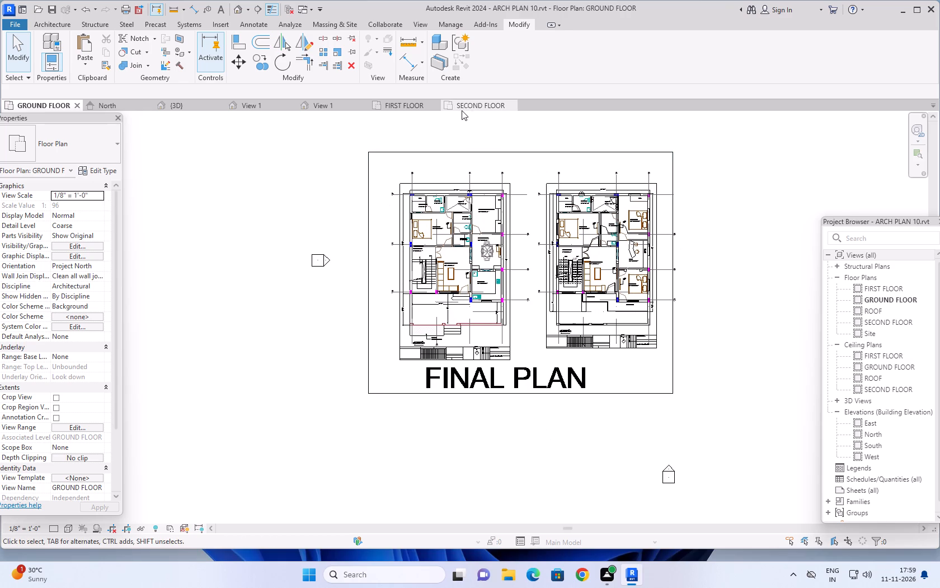
Switch to the 3D view and examine the house's front facade, right side wall and roof.
click(195, 101)
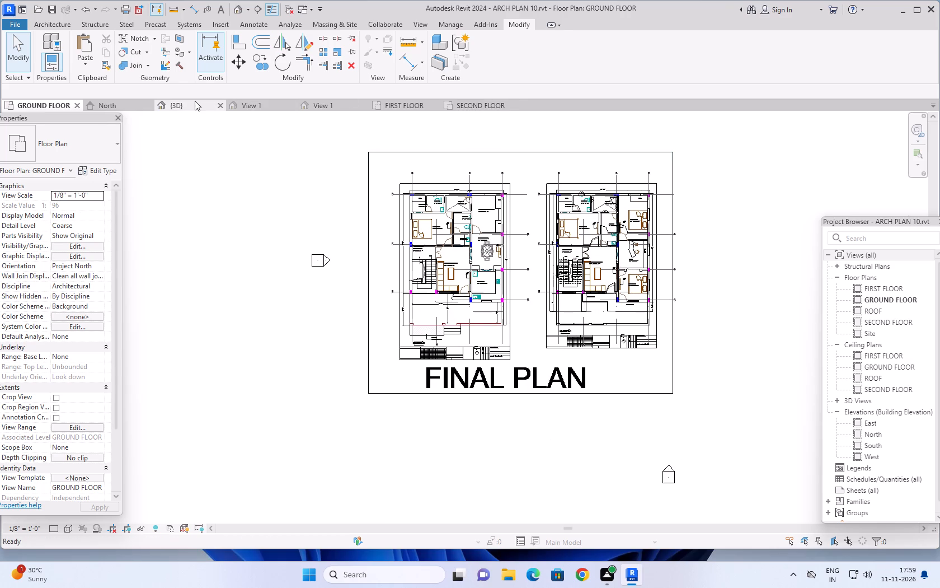
scroll(522, 449, down, 1)
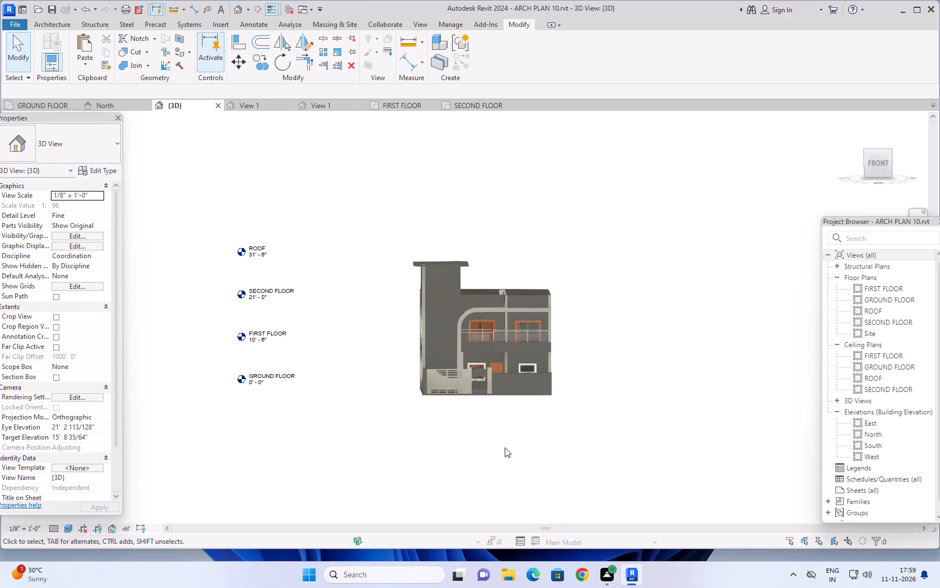
shift+middle_drag(502, 445, 498, 428)
scroll(498, 428, up, 3)
shift+middle_drag(518, 412, 523, 449)
scroll(509, 421, up, 1)
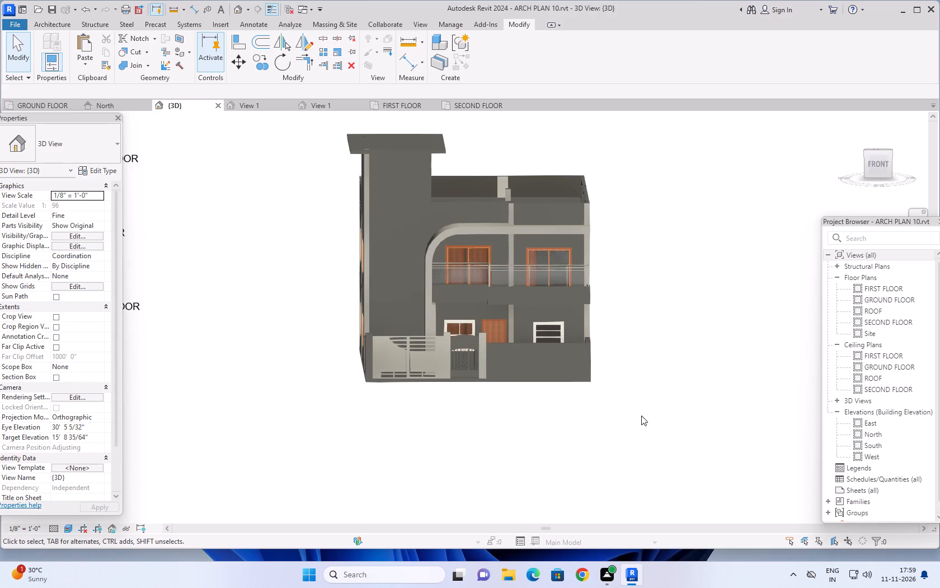
middle_drag(641, 271, 685, 289)
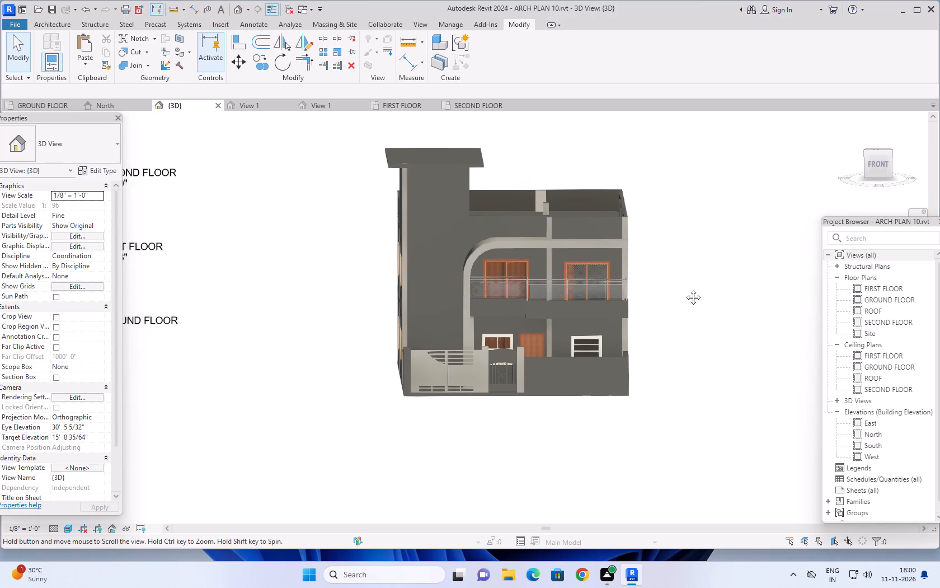
middle_drag(685, 289, 689, 292)
shift+middle_drag(696, 293, 596, 409)
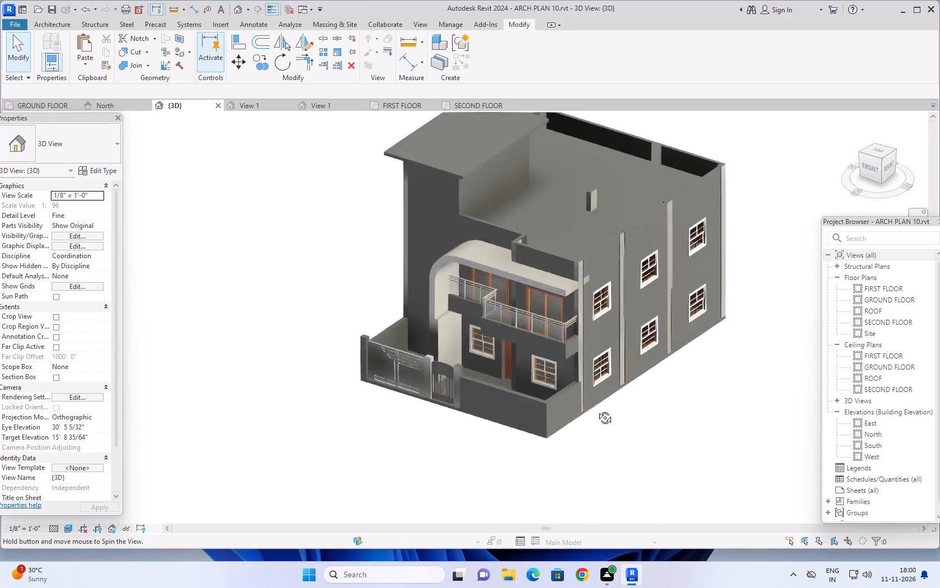
shift+middle_drag(596, 409, 739, 372)
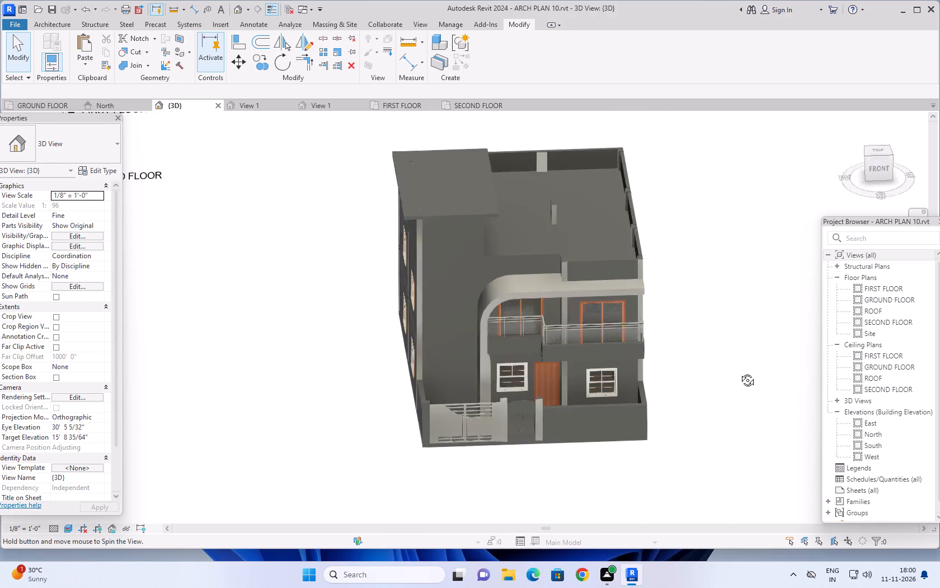
Inspect the 3D model from several angles, covering the staircase tower, curved facade frame, balconies, side walls and gate.
shift+middle_drag(739, 372, 761, 348)
scroll(761, 348, down, 2)
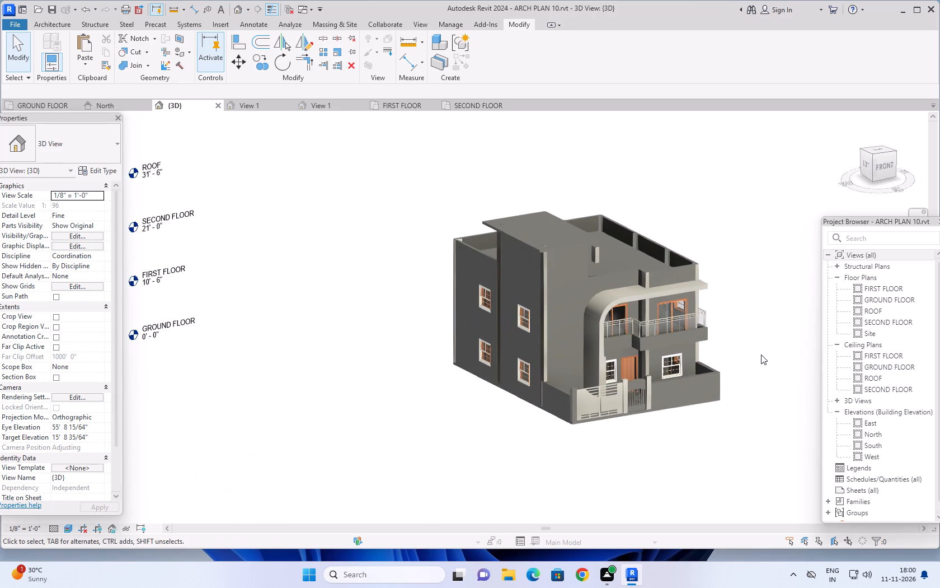
middle_drag(761, 354, 685, 352)
shift+middle_drag(685, 352, 670, 428)
shift+middle_drag(683, 297, 704, 292)
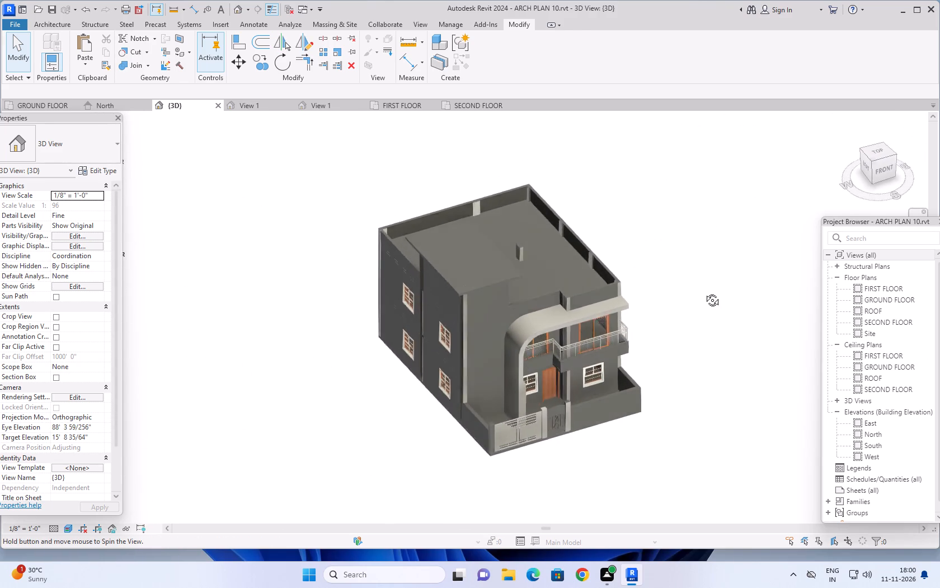
shift+middle_drag(704, 292, 707, 287)
scroll(701, 312, up, 2)
middle_drag(697, 347, 696, 334)
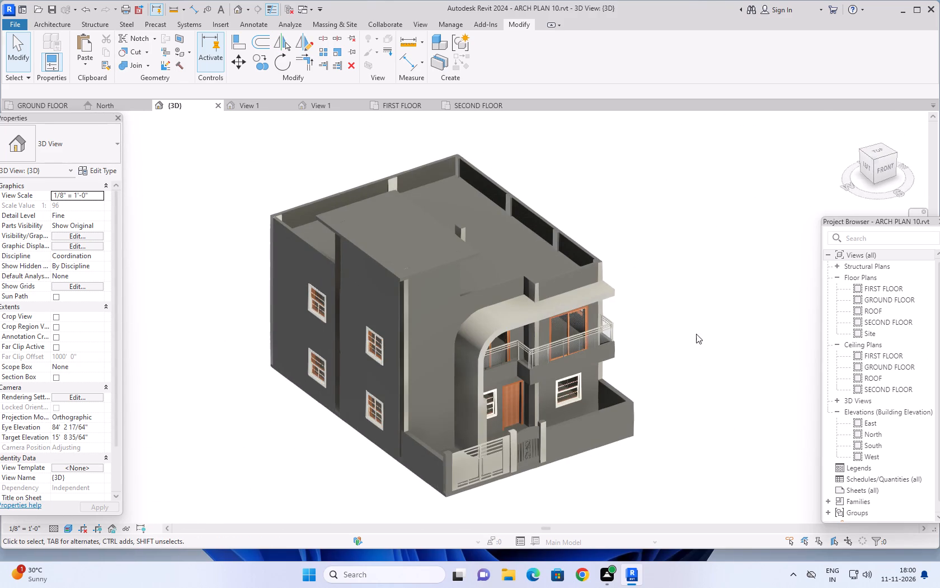
middle_drag(696, 334, 707, 291)
shift+middle_drag(713, 296, 694, 249)
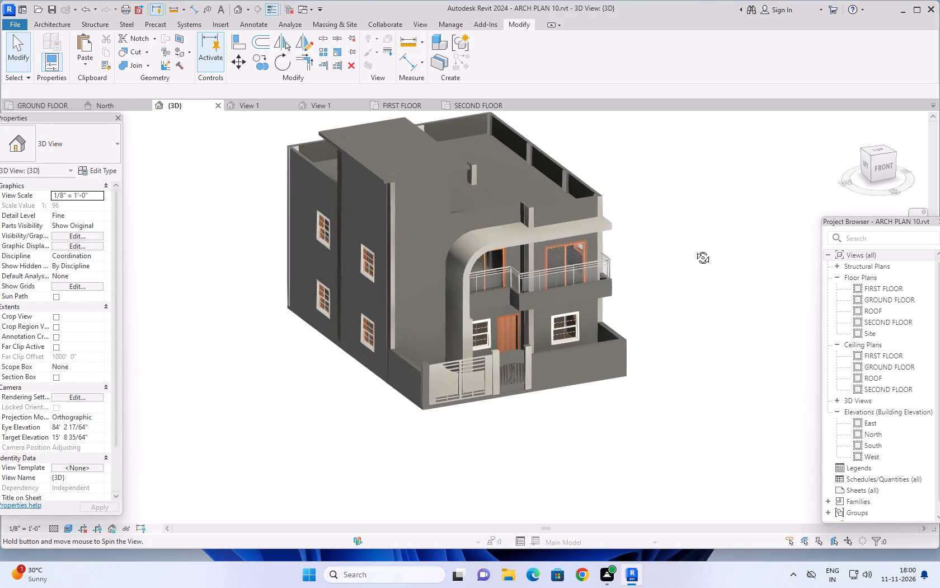
shift+middle_drag(694, 249, 694, 249)
scroll(683, 277, down, 2)
middle_drag(685, 281, 687, 293)
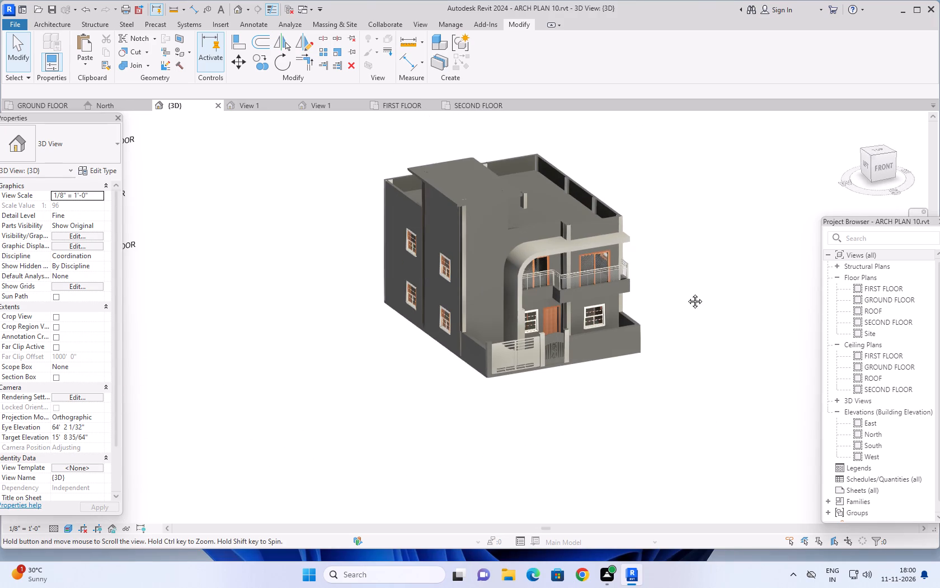
middle_drag(687, 293, 692, 321)
middle_drag(691, 341, 651, 295)
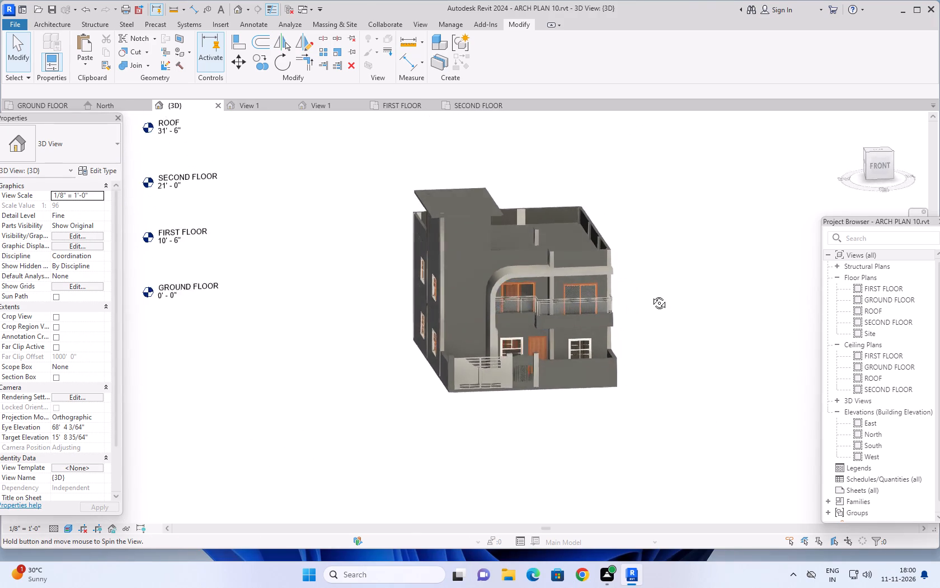
middle_drag(651, 295, 514, 276)
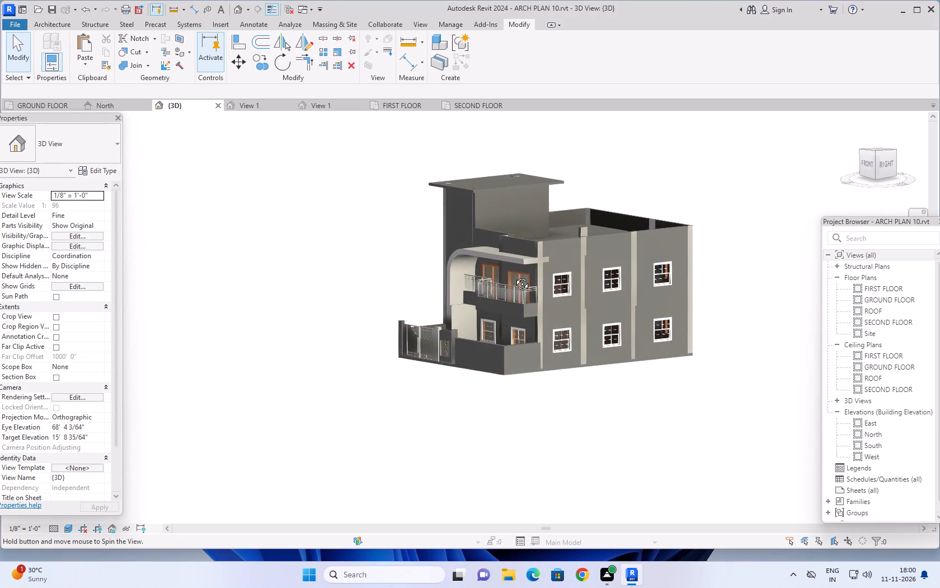
middle_drag(514, 276, 640, 291)
key(Escape)
key(Escape)
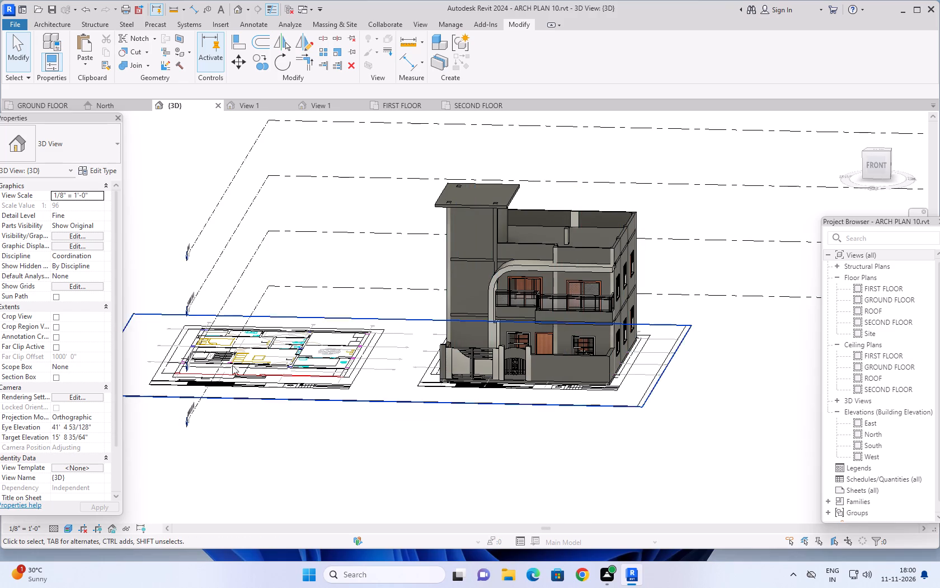
Return to the ground floor plan and view the whole FINAL PLAN drawing with its elevation markers.
click(53, 106)
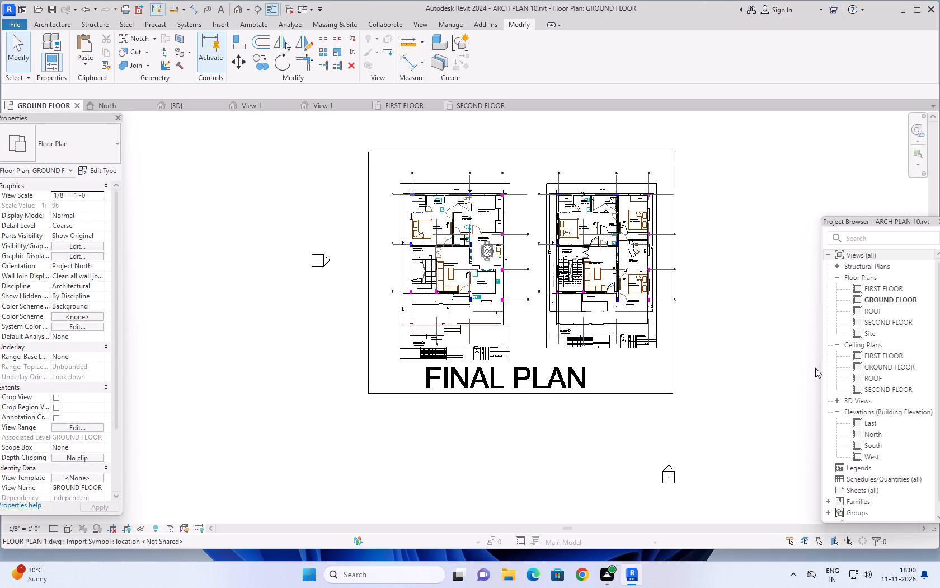
scroll(775, 360, down, 3)
middle_drag(707, 352, 536, 328)
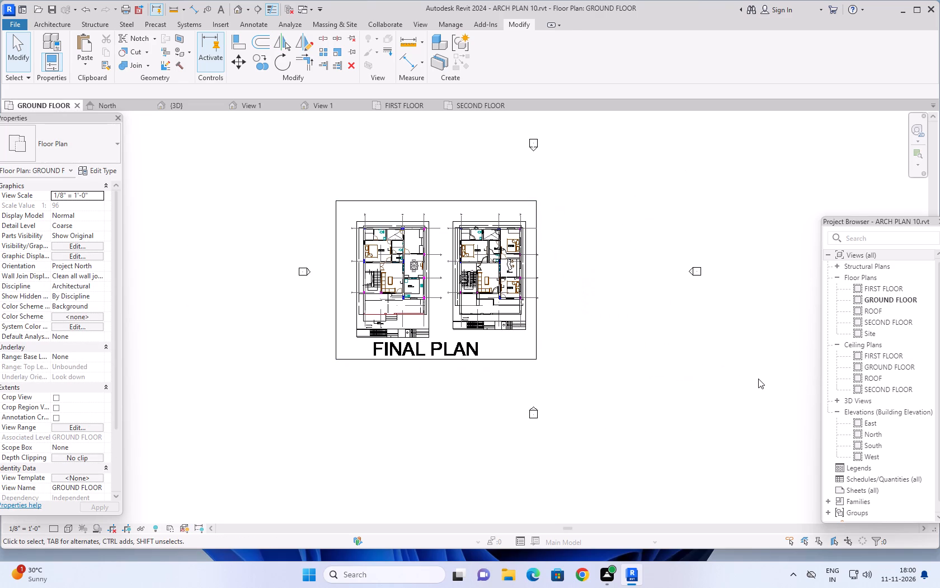
key(Escape)
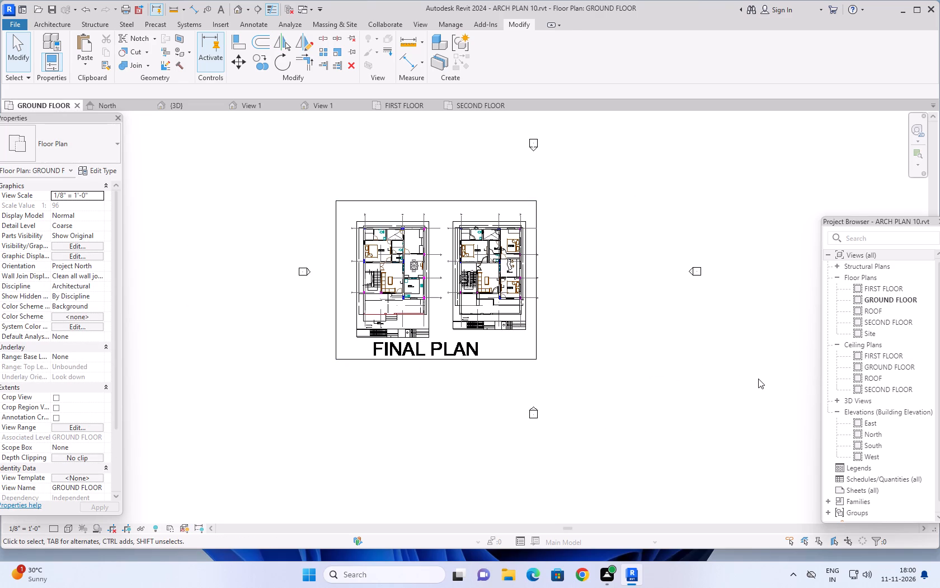
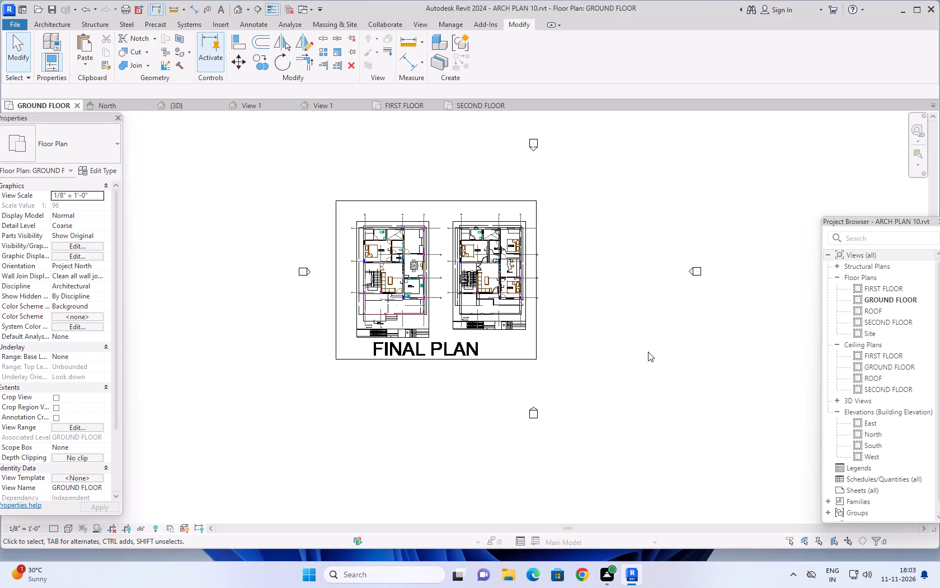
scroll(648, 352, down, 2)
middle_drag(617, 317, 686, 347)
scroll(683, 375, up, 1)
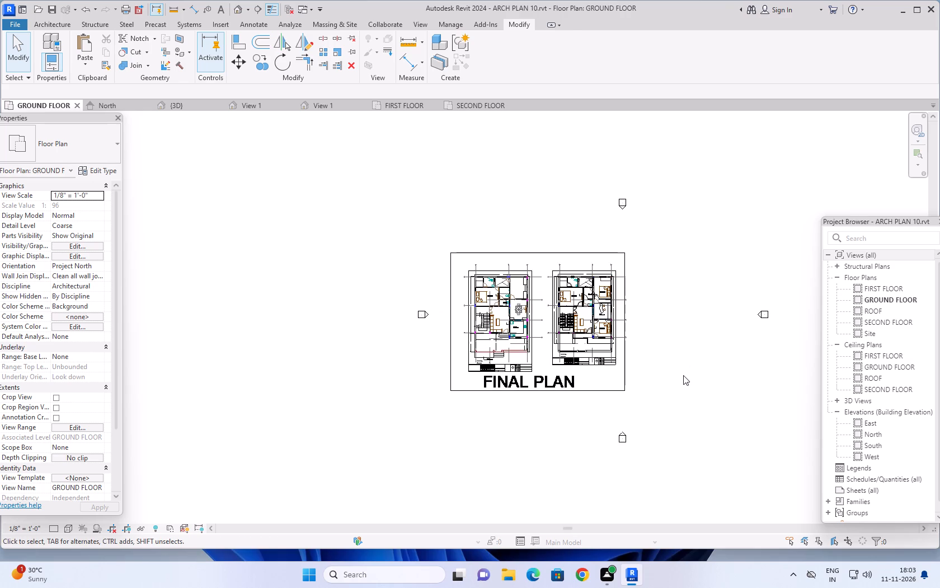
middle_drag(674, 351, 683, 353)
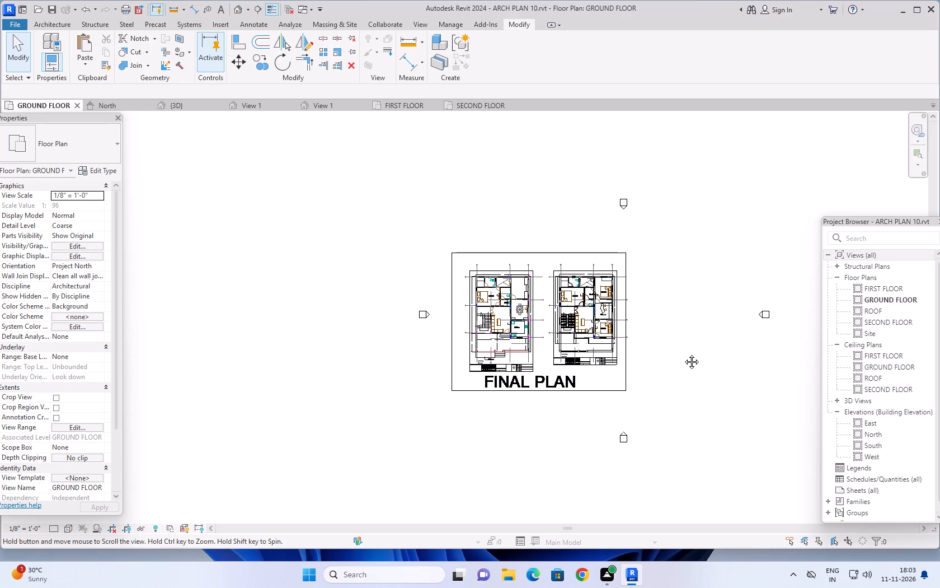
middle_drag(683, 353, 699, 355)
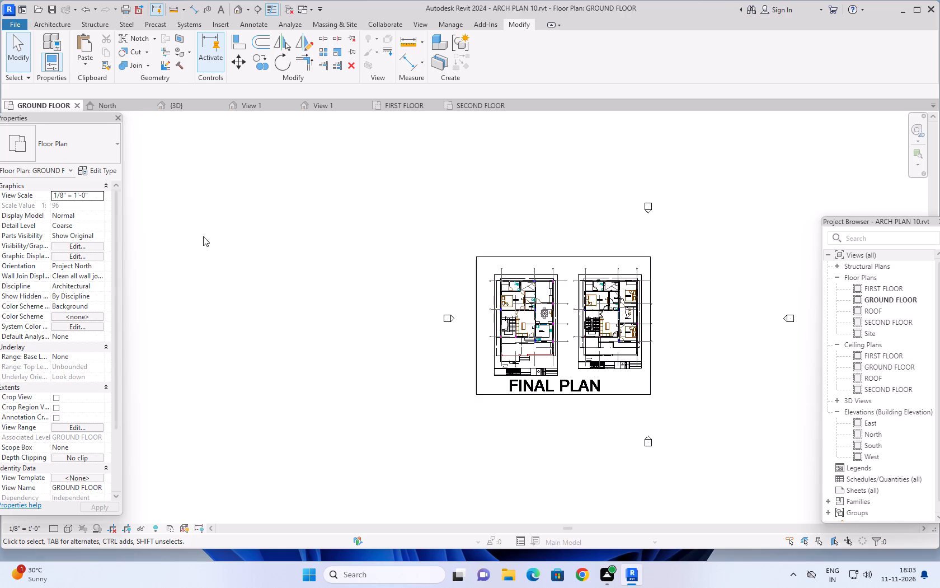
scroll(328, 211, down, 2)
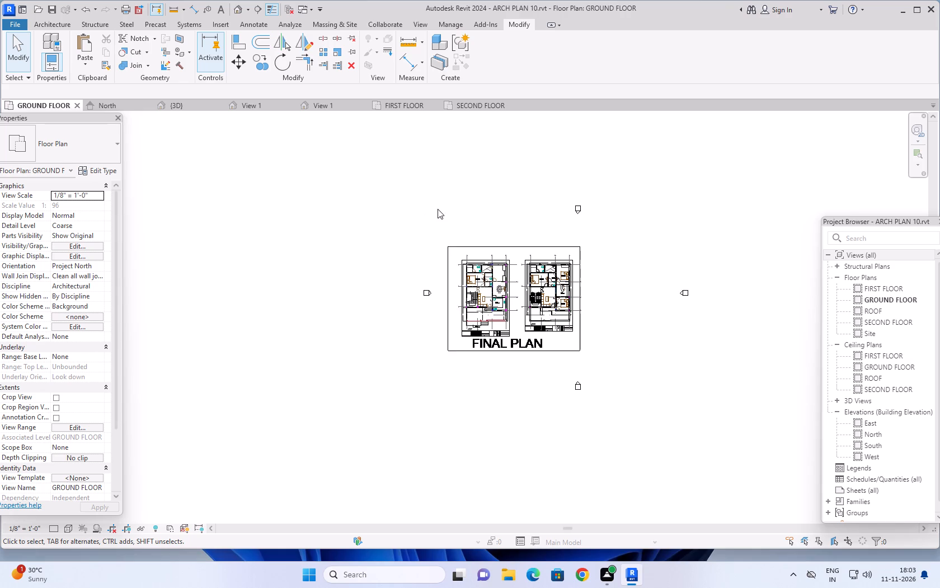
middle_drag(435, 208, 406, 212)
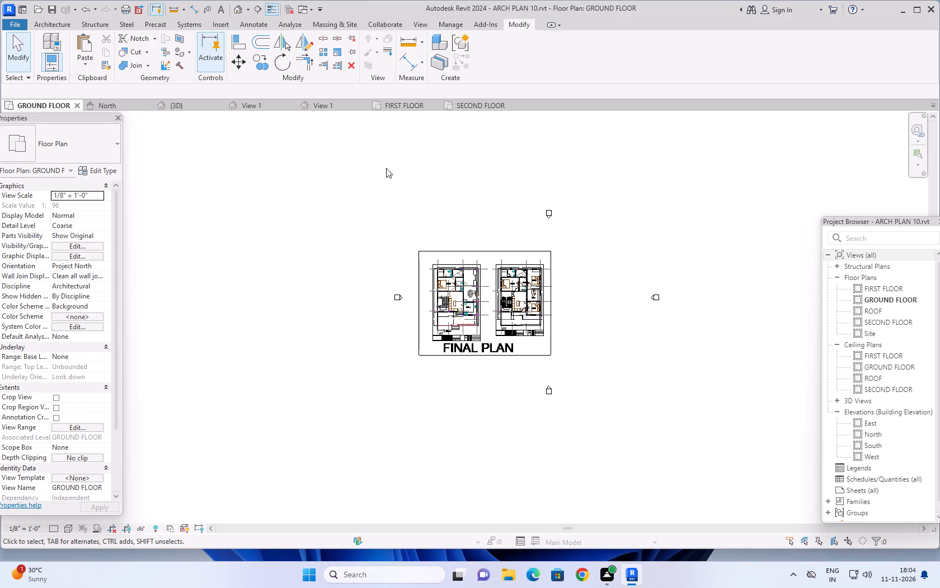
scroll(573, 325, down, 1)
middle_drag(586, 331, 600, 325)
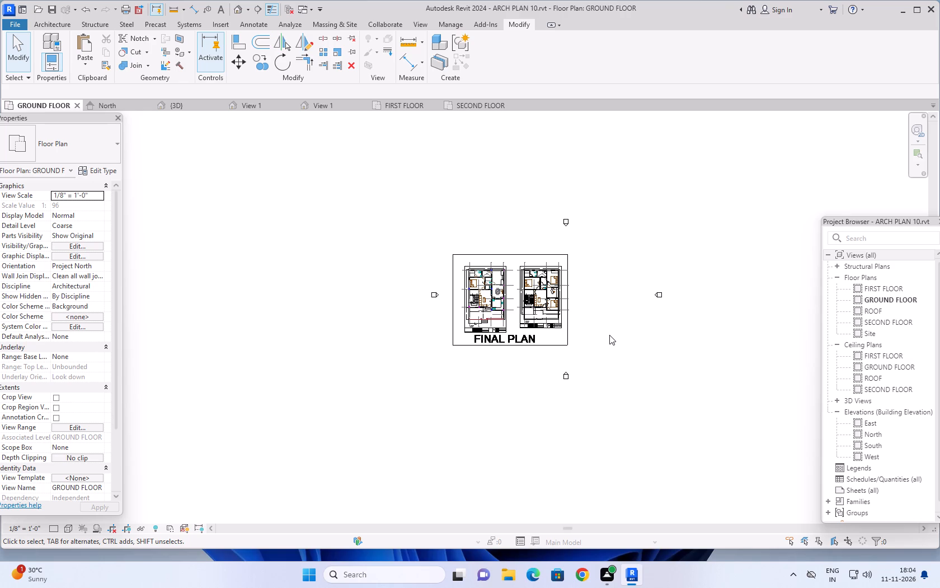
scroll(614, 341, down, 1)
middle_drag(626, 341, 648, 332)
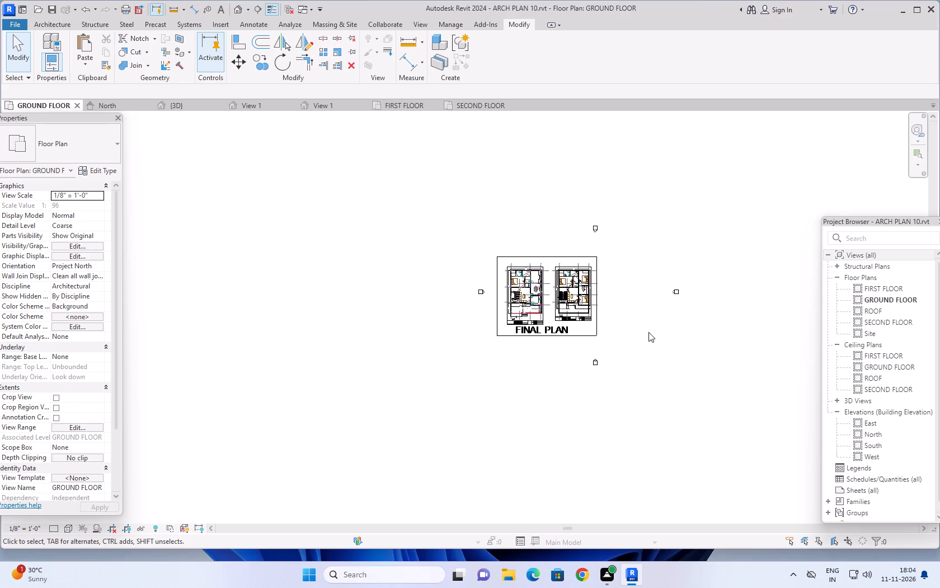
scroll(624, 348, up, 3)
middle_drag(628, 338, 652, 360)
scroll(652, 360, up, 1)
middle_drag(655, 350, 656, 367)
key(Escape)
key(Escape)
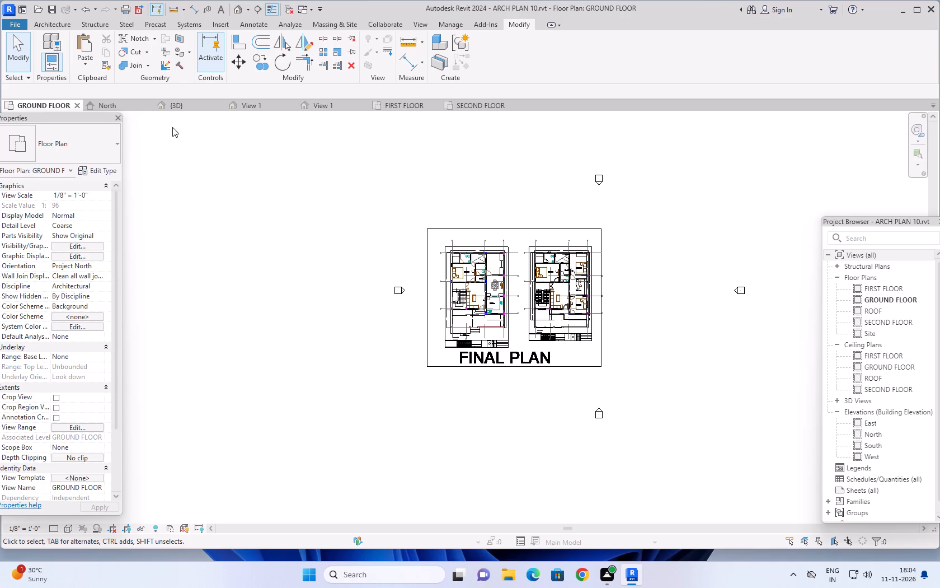
Switch to the 3D view and examine the house's front facade and staircase tower from slightly different angles.
click(177, 105)
scroll(471, 445, up, 1)
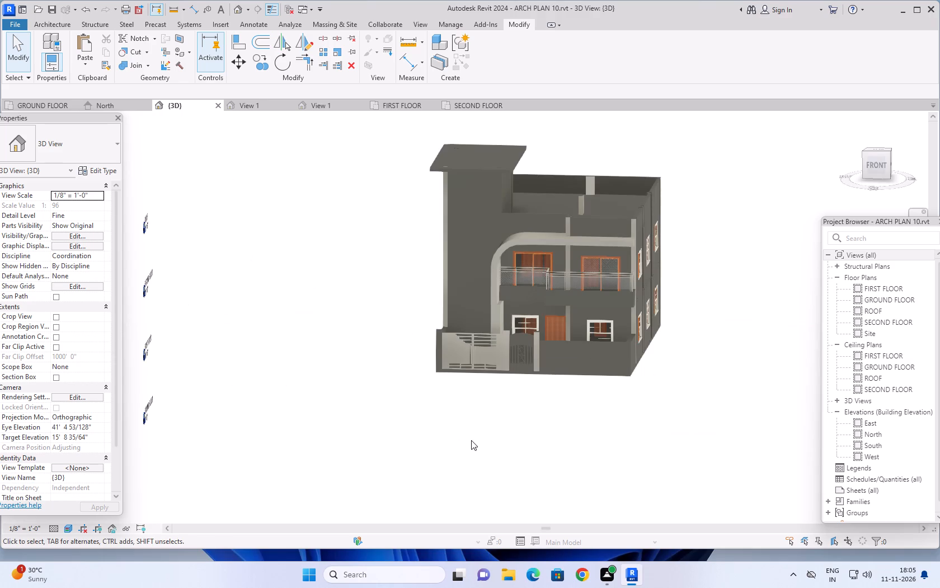
shift+middle_drag(480, 426, 499, 412)
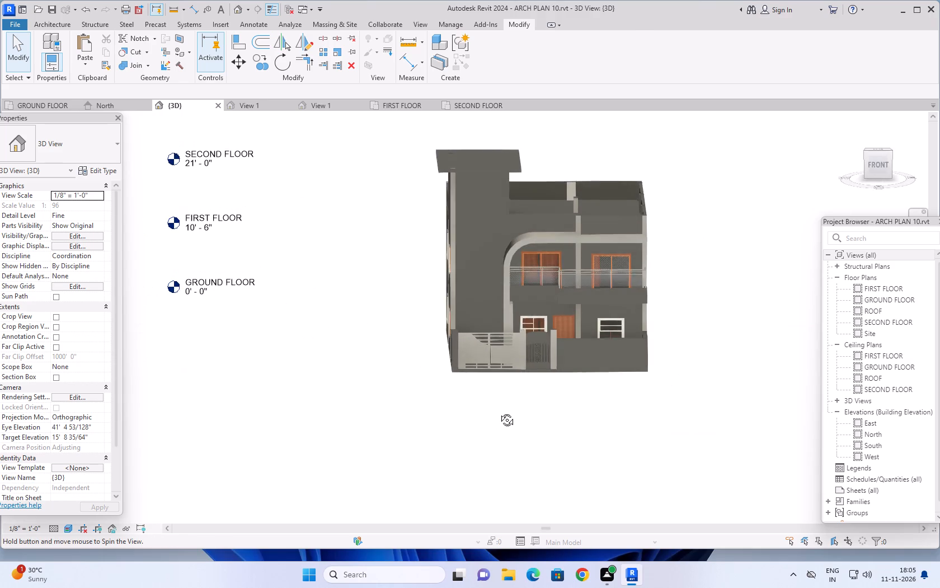
shift+middle_drag(499, 412, 499, 410)
scroll(512, 416, down, 2)
middle_drag(514, 411, 493, 462)
scroll(416, 381, up, 2)
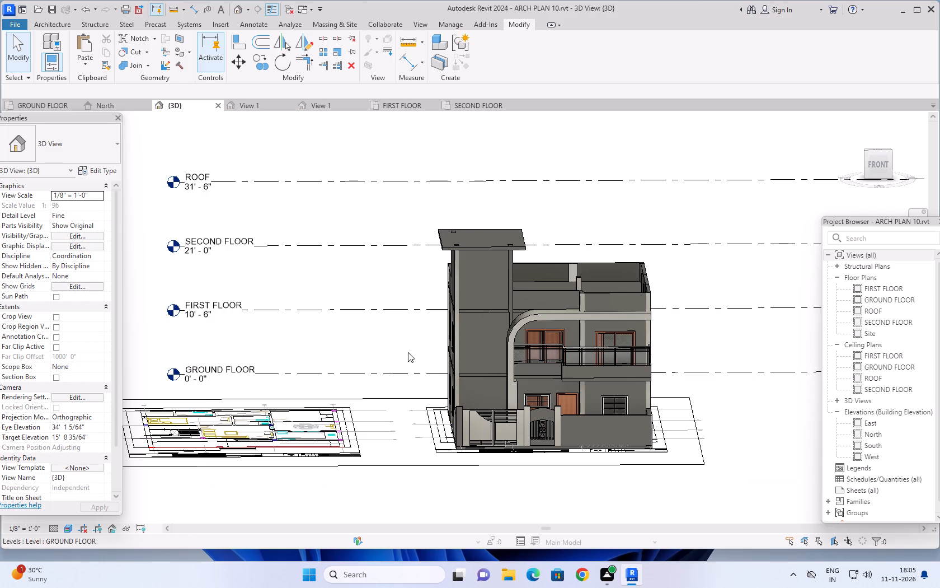
Orient the 3D model straight to the front and examine the staircase tower wall, curved frame, balcony and gate against the floor levels.
click(882, 168)
scroll(584, 306, up, 5)
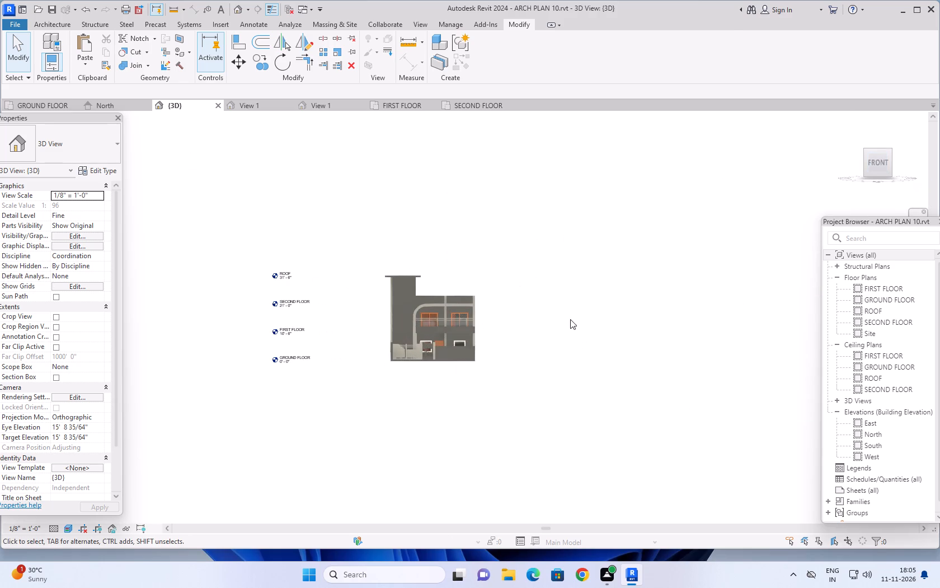
middle_drag(551, 242, 619, 245)
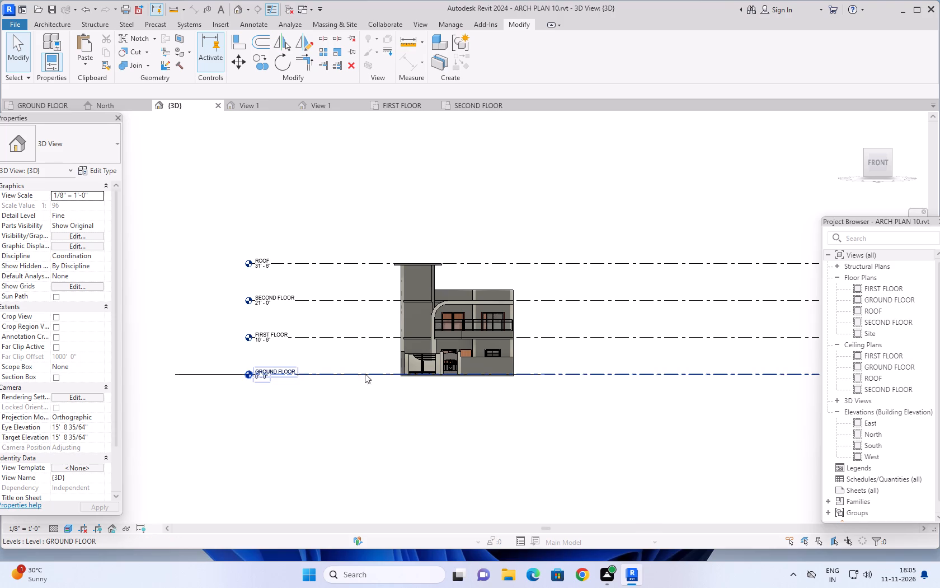
scroll(385, 356, up, 2)
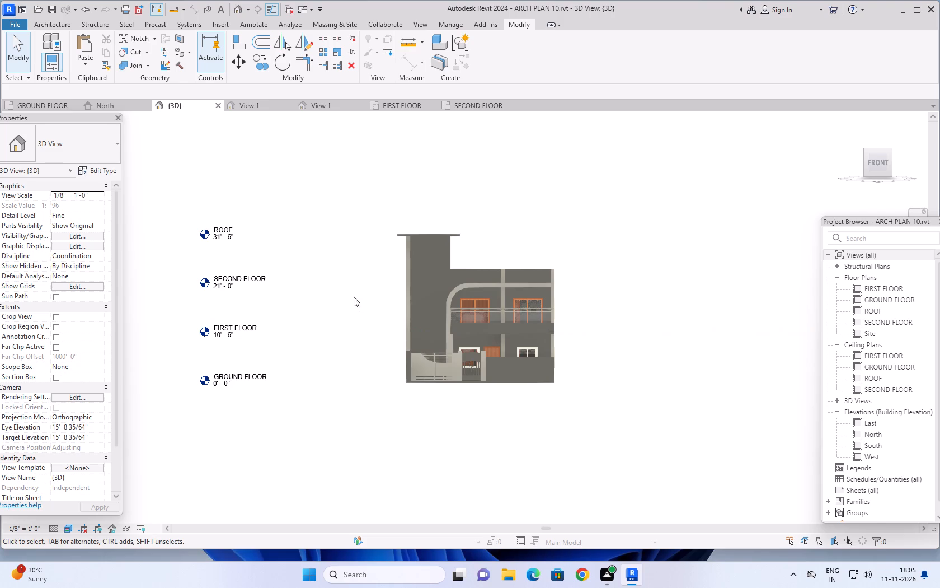
middle_drag(346, 183, 356, 178)
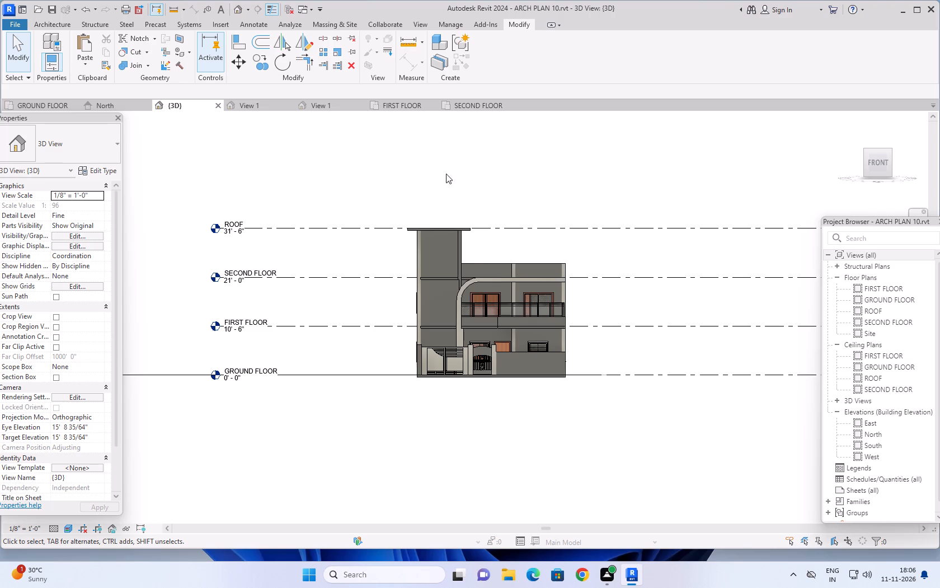
middle_drag(494, 189, 493, 174)
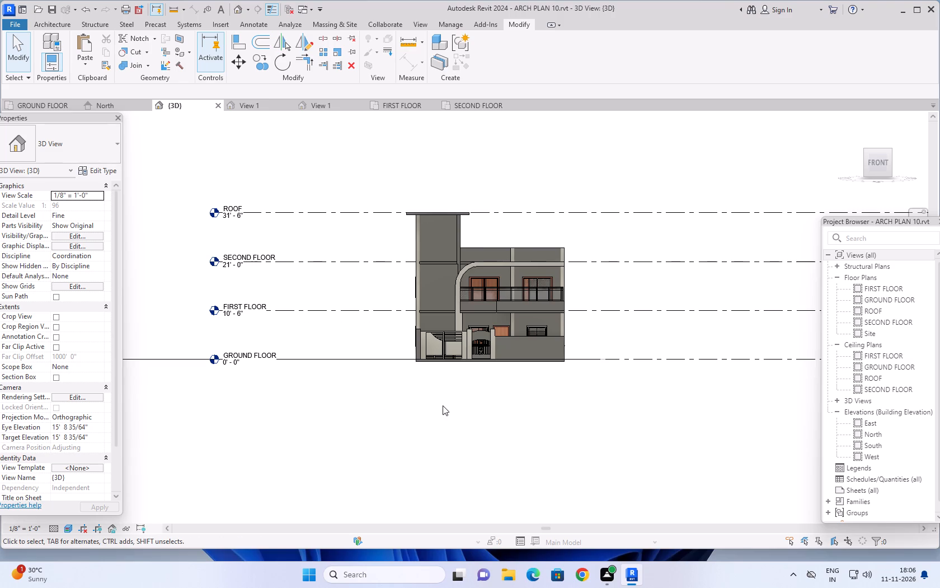
scroll(448, 398, up, 1)
middle_drag(457, 382, 456, 395)
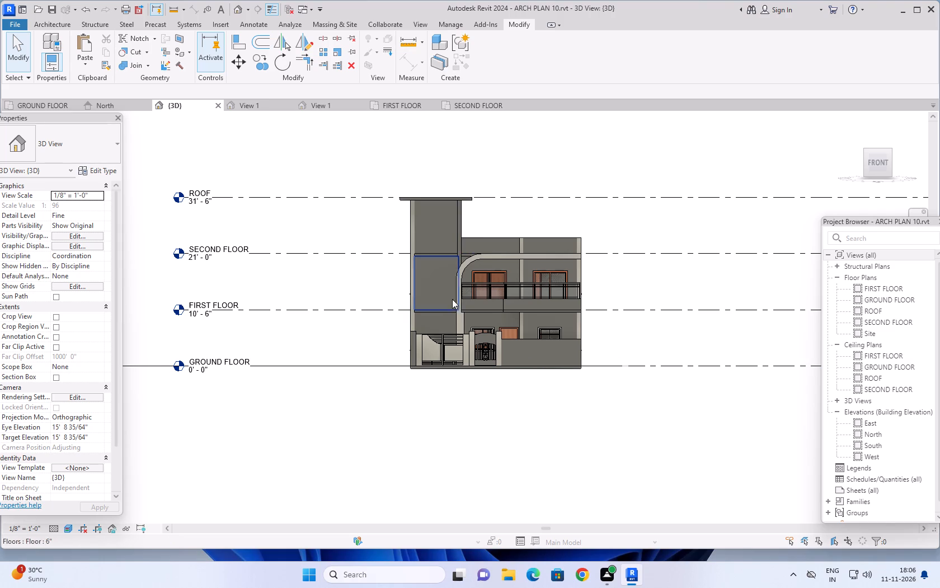
scroll(416, 226, up, 1)
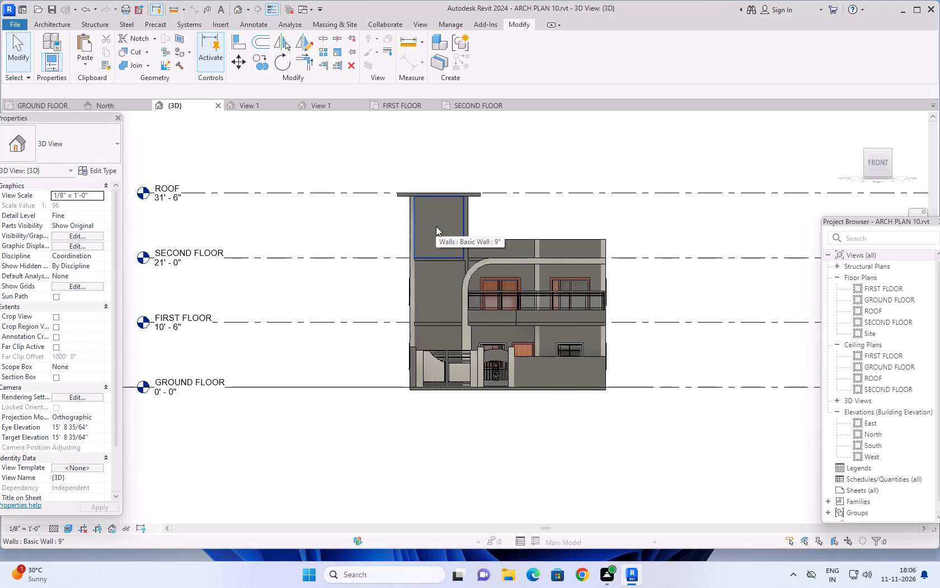
scroll(457, 243, up, 2)
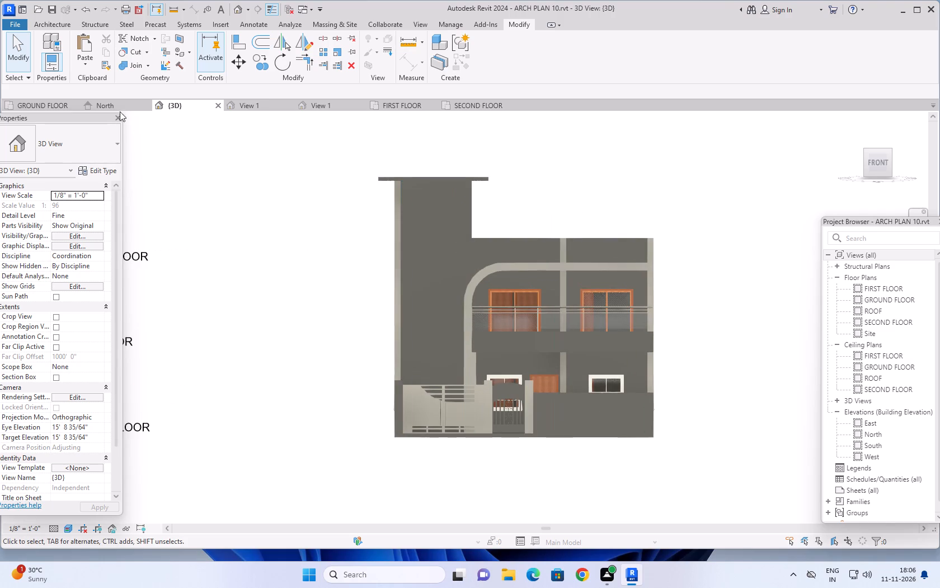
Bring up the architectural building tools for work on the front facade.
click(63, 24)
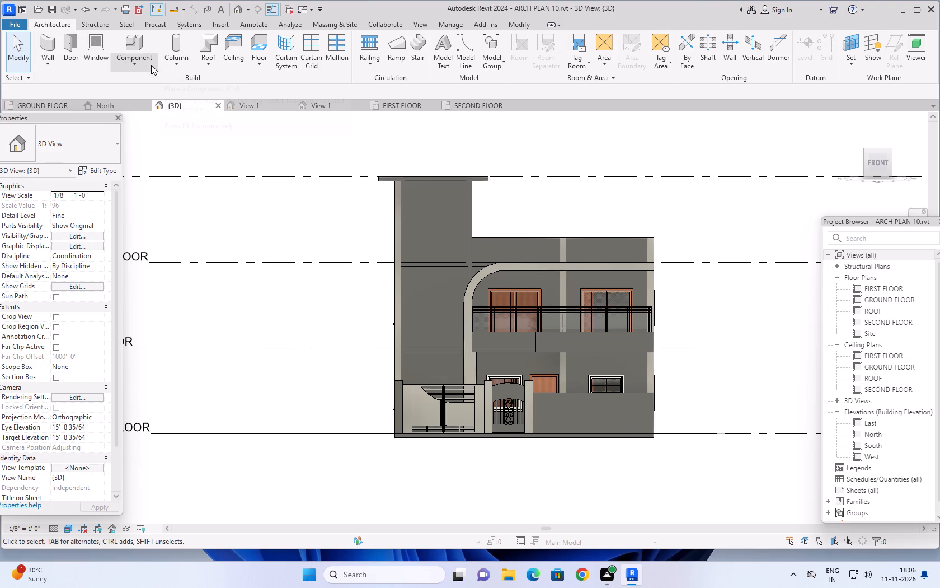
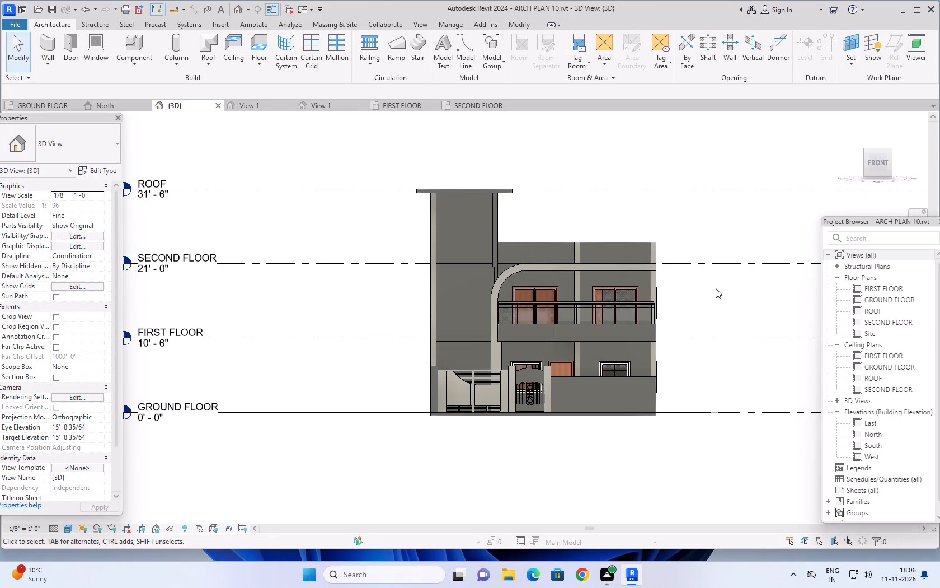
Create an in-place model component in the Generic Models category, keeping the name Generic Models 2.
middle_drag(727, 311, 709, 301)
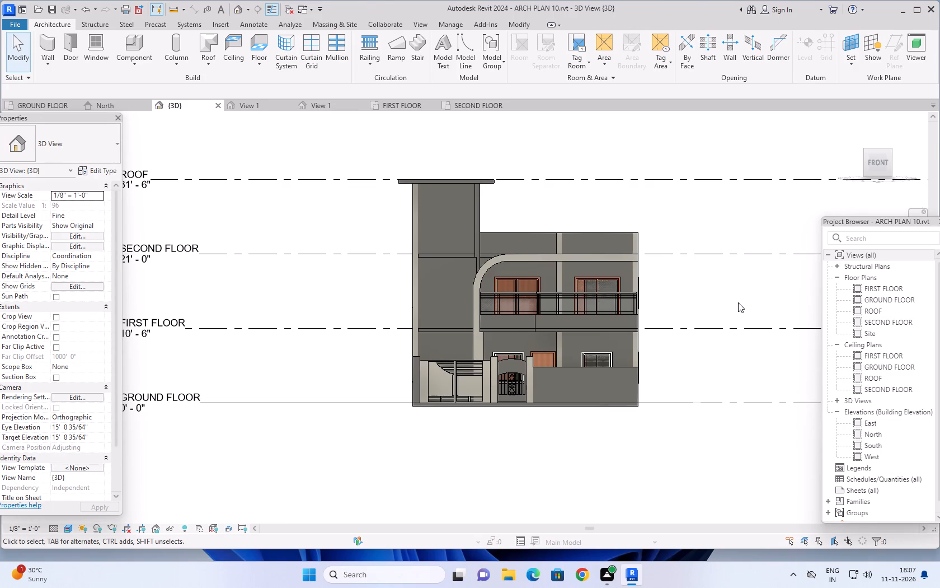
middle_drag(711, 300, 693, 324)
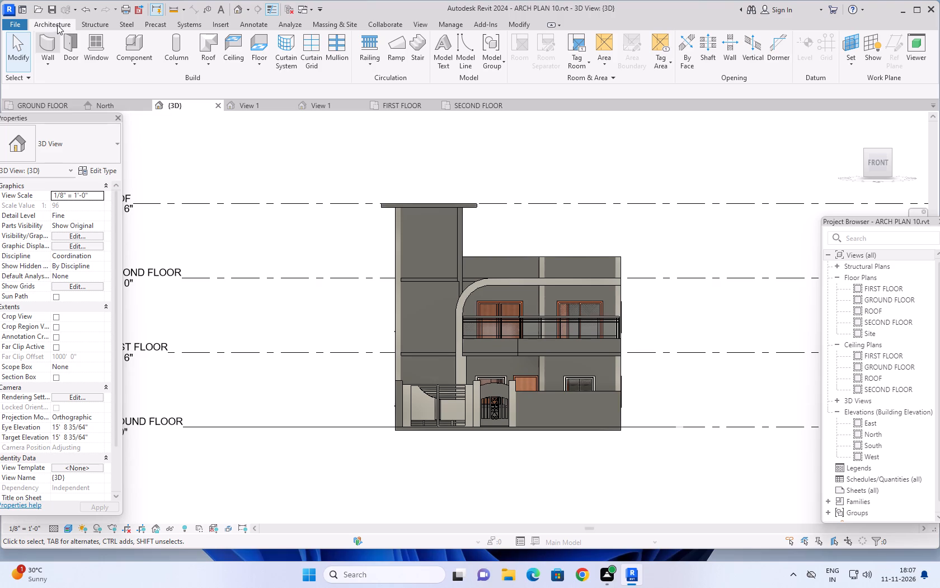
click(57, 25)
click(260, 68)
click(139, 64)
click(150, 107)
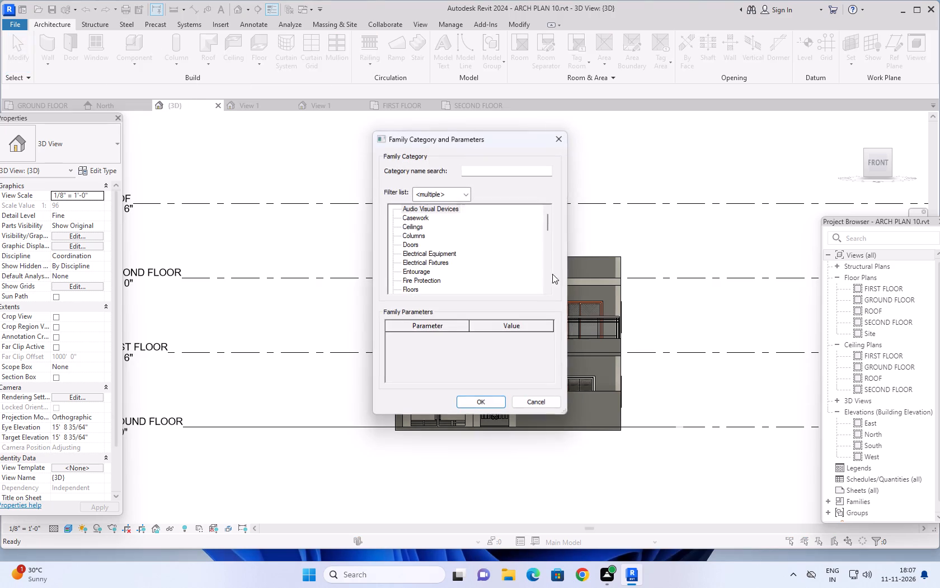
scroll(424, 230, down, 3)
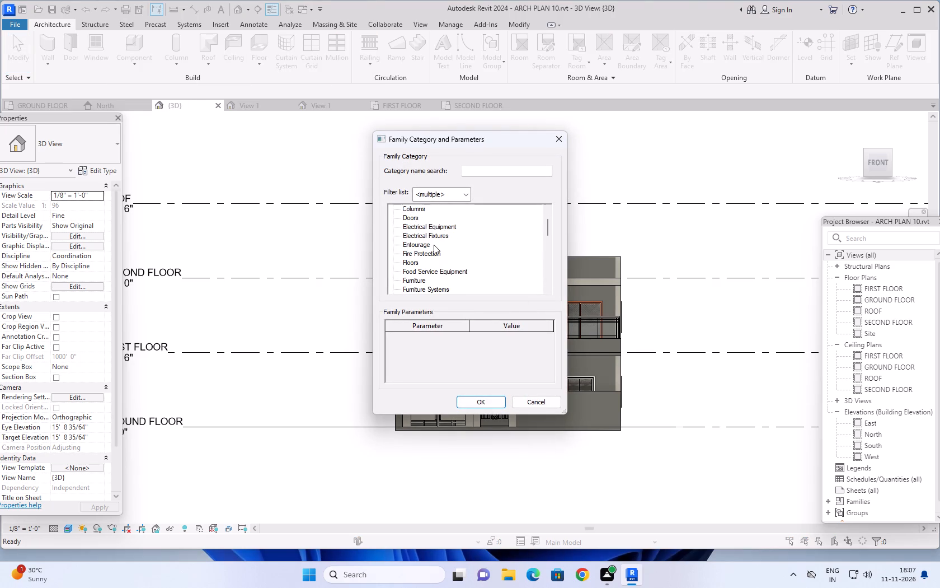
scroll(434, 245, down, 3)
click(425, 271)
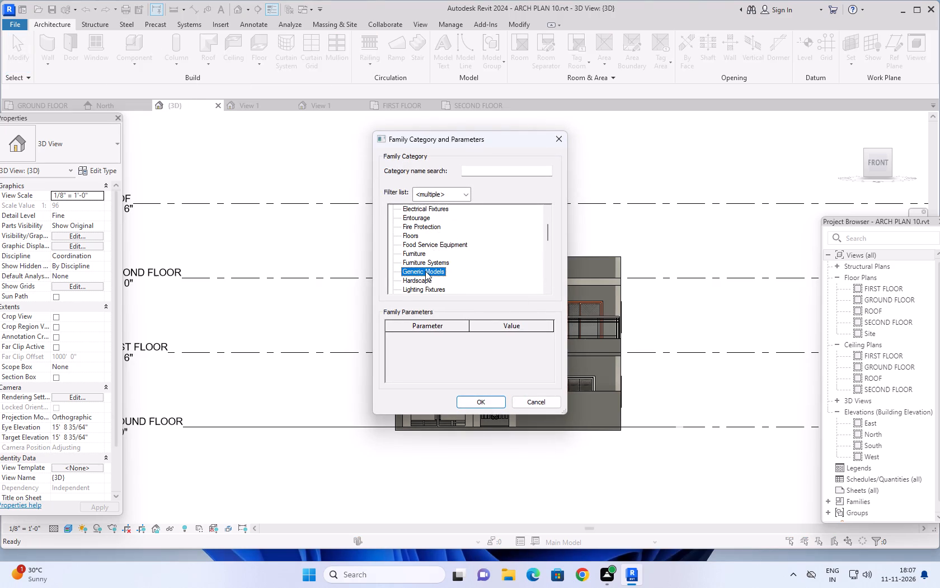
click(492, 399)
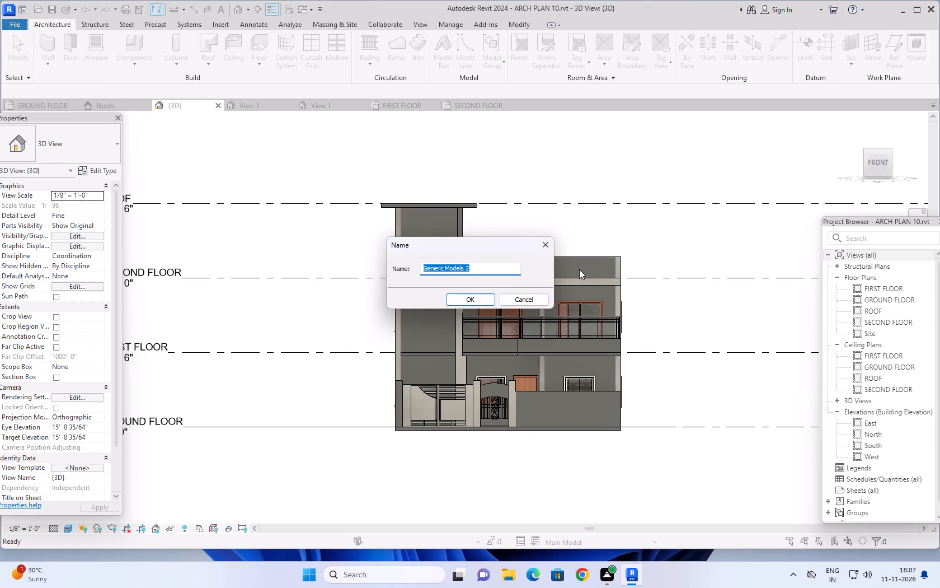
click(464, 297)
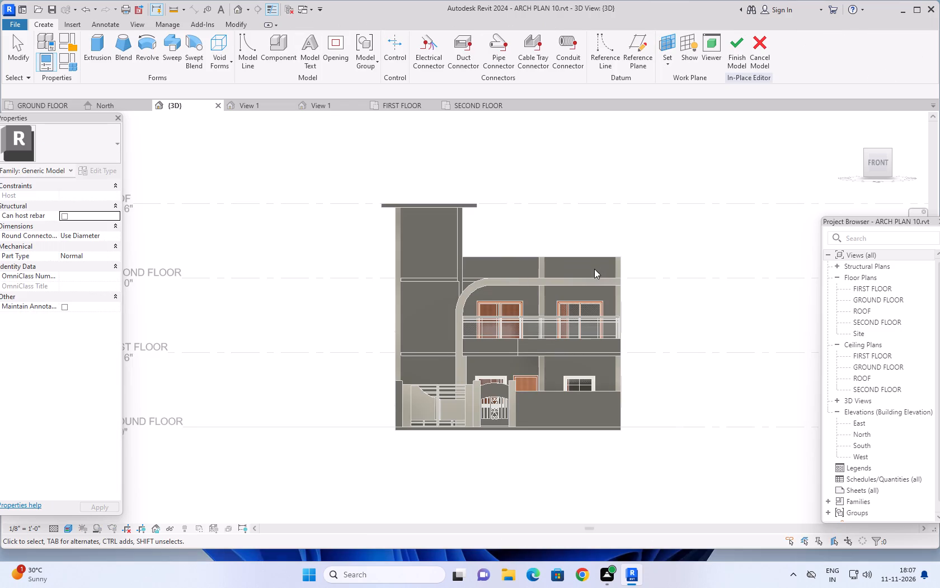
Start a solid extrusion and set its work plane to the front parapet wall face above the second window bay.
click(99, 39)
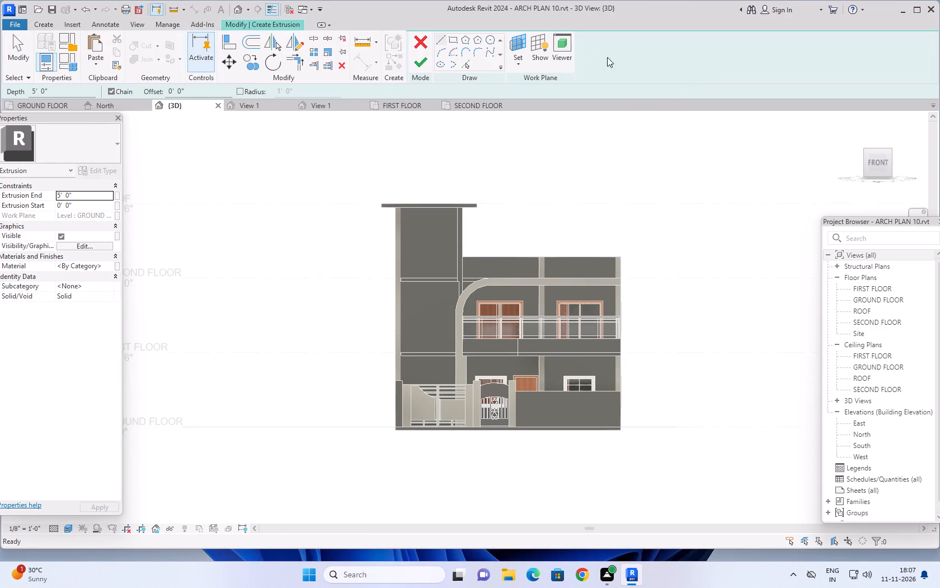
scroll(524, 50, up, 2)
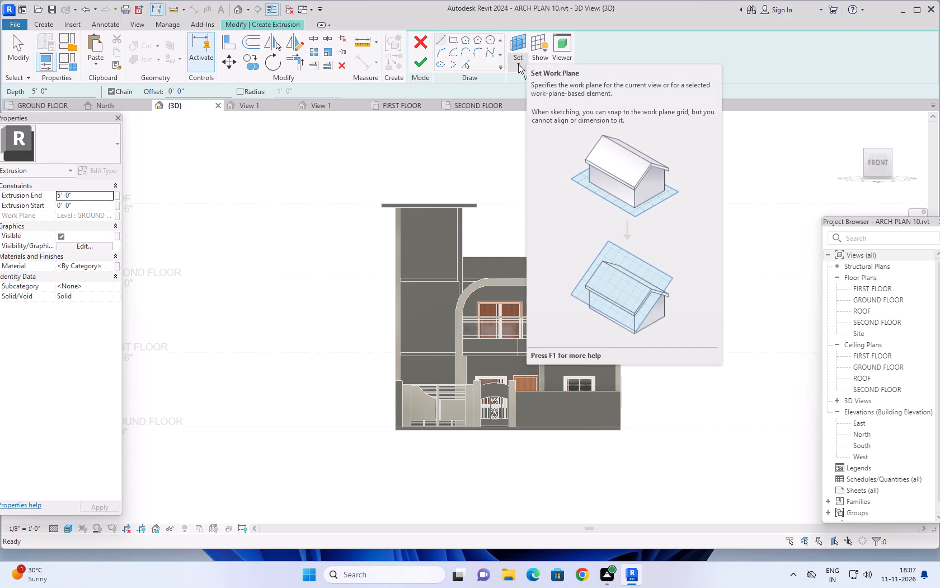
click(518, 64)
click(537, 106)
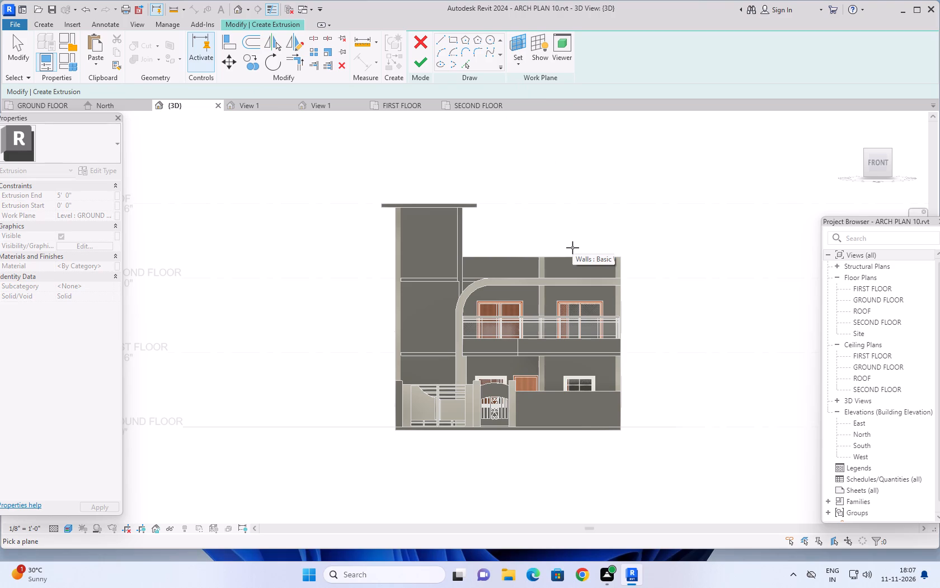
scroll(580, 267, up, 7)
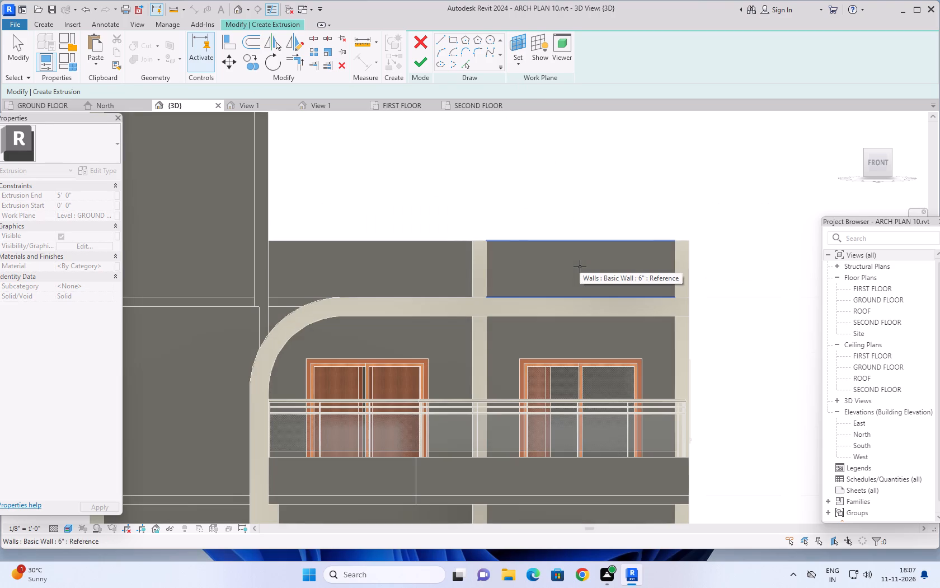
click(580, 267)
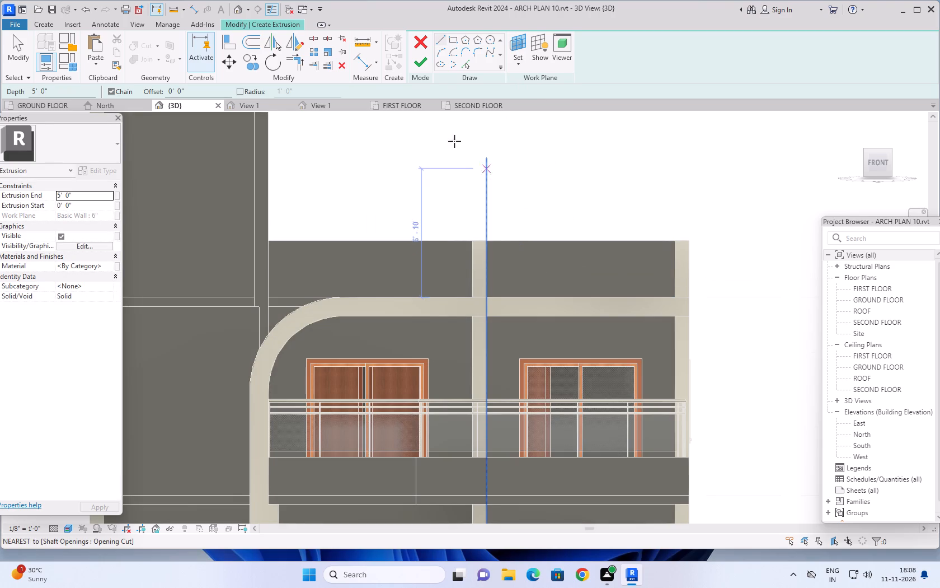
Sketch a downward-bulging arc of about 5'-8" radius between the two columns, from the parapet's top edge down to the horizontal band.
click(438, 40)
scroll(502, 251, up, 5)
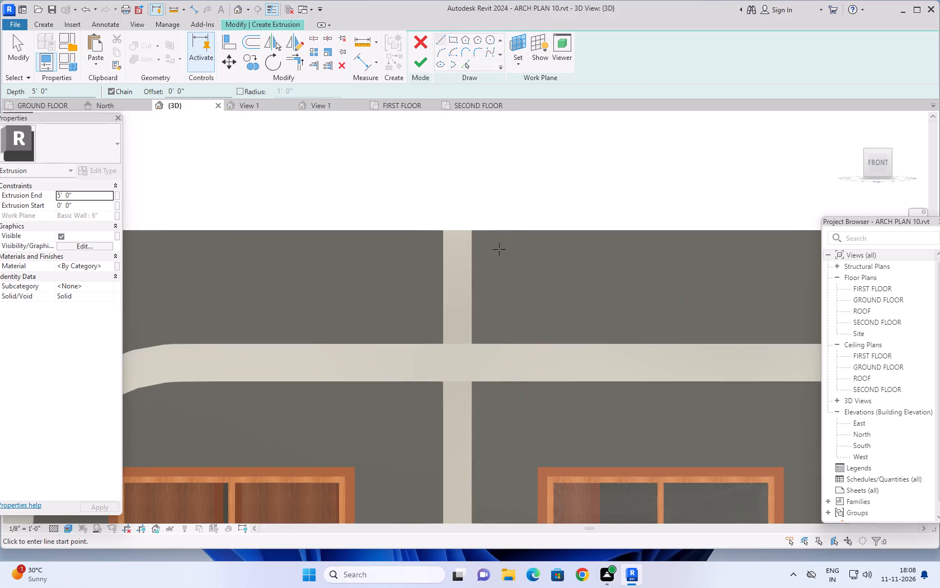
click(440, 52)
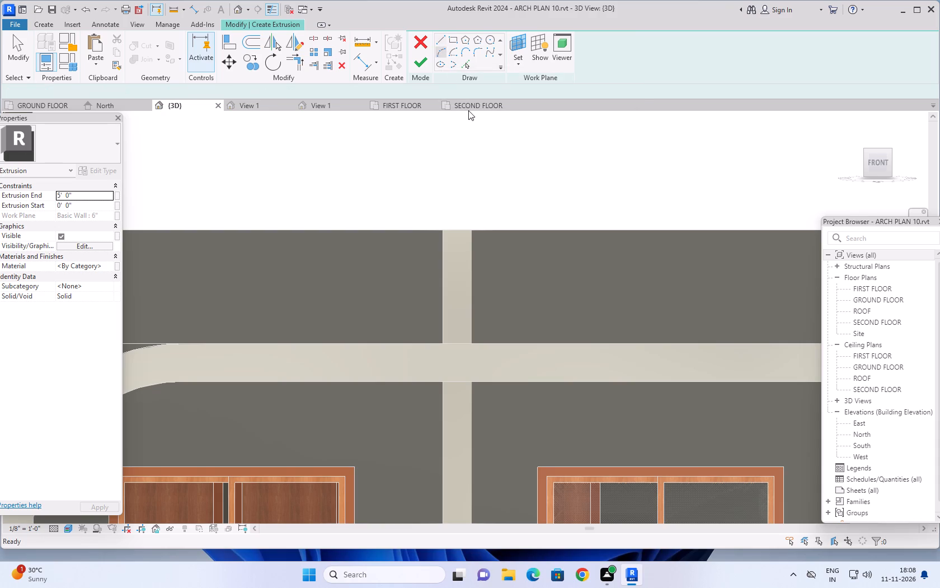
click(471, 231)
scroll(638, 256, down, 5)
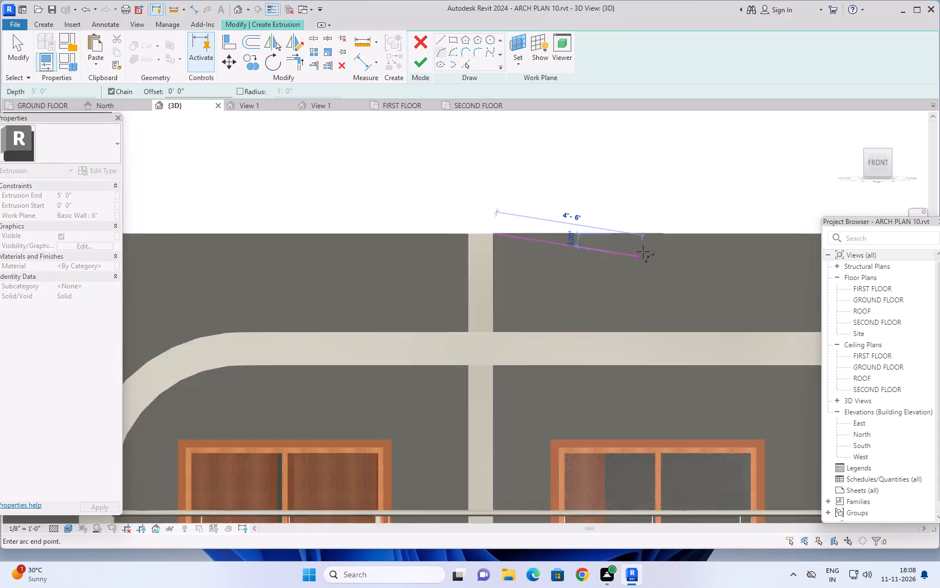
middle_drag(642, 250, 542, 239)
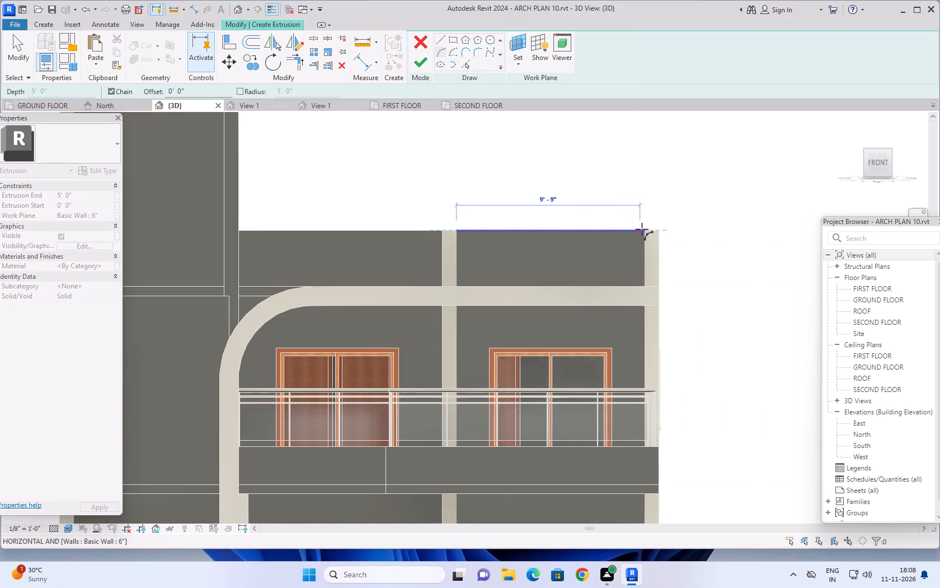
click(643, 228)
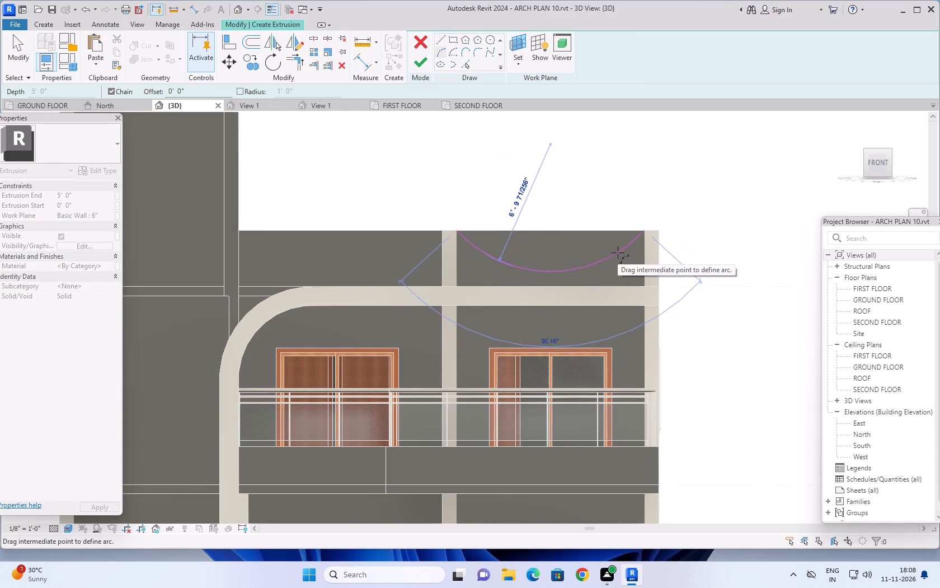
scroll(625, 253, up, 1)
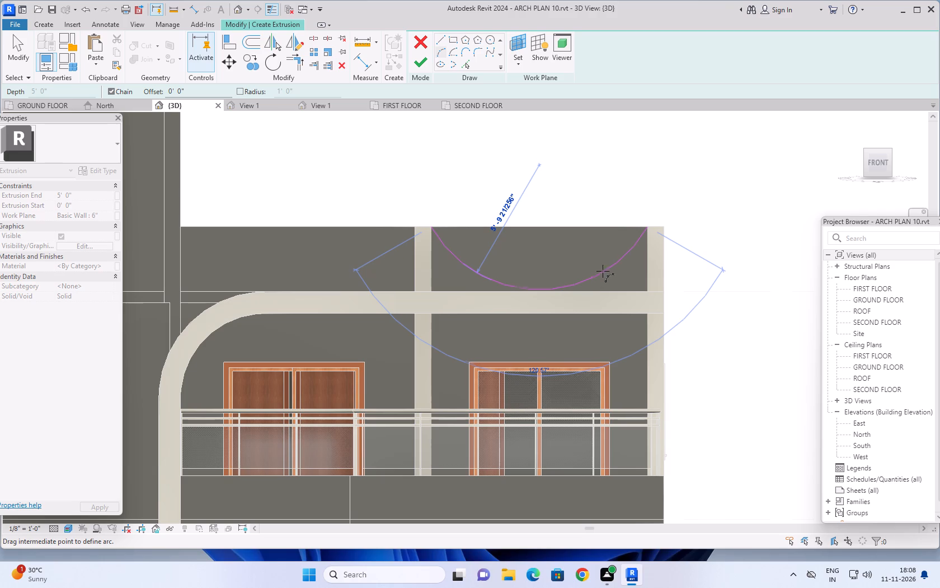
scroll(608, 268, up, 5)
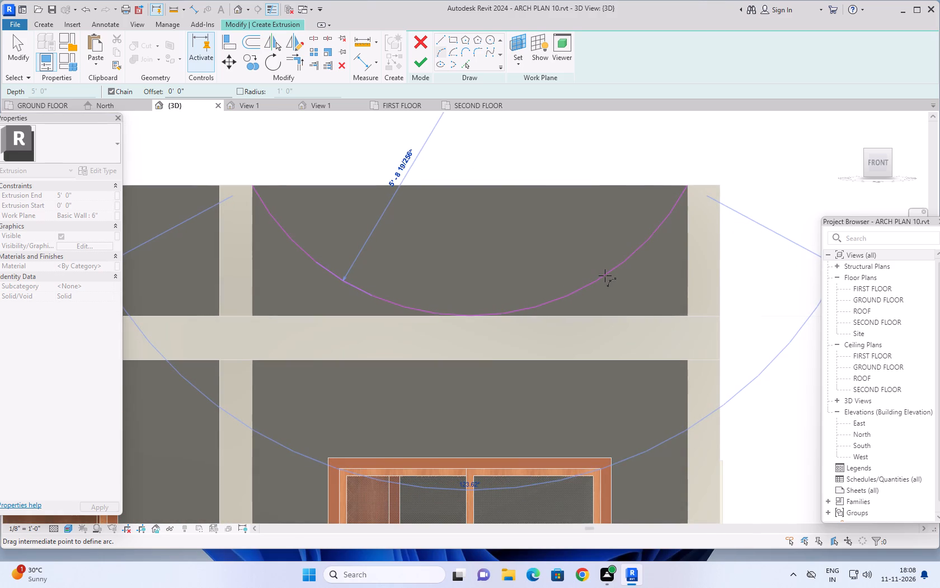
click(605, 276)
scroll(642, 257, down, 5)
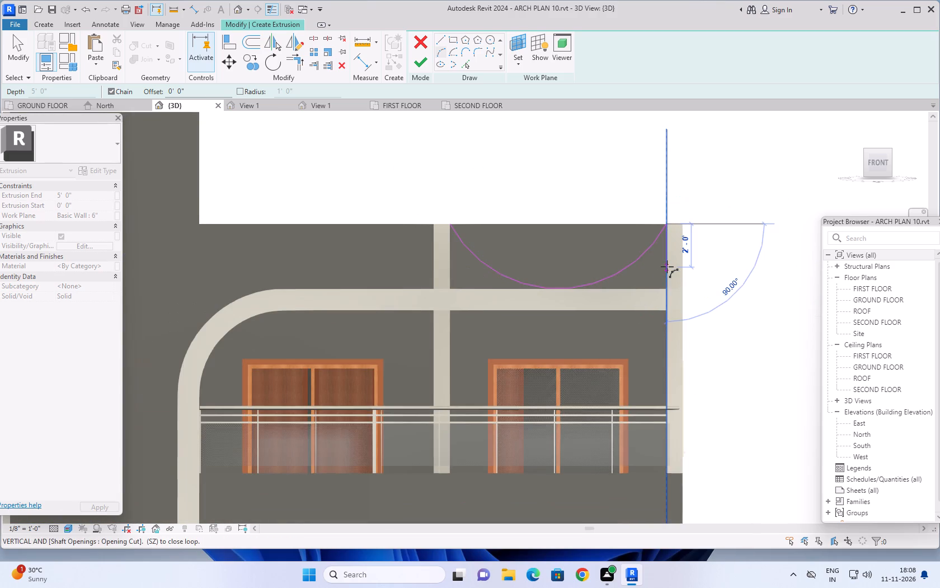
key(Escape)
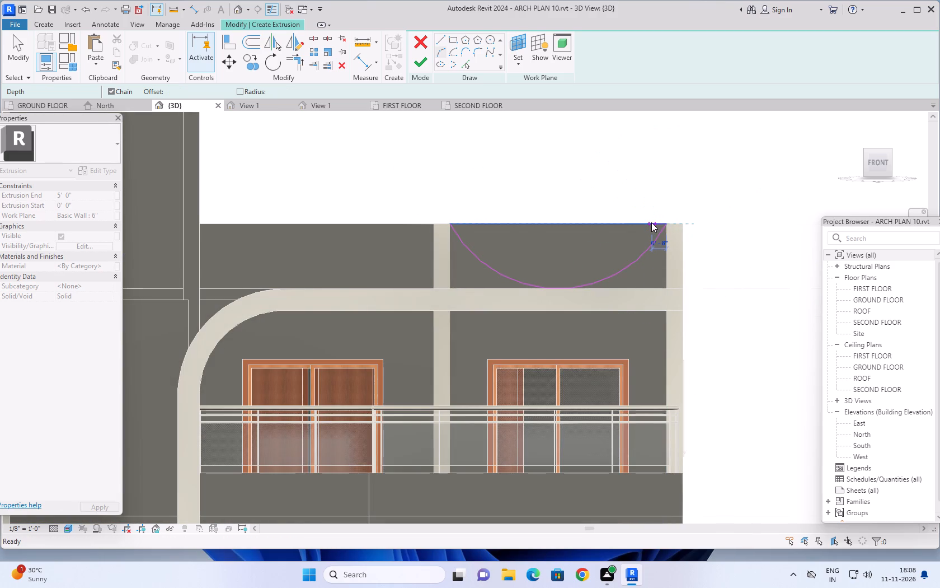
key(Escape)
key(Escape)
middle_drag(666, 213, 654, 197)
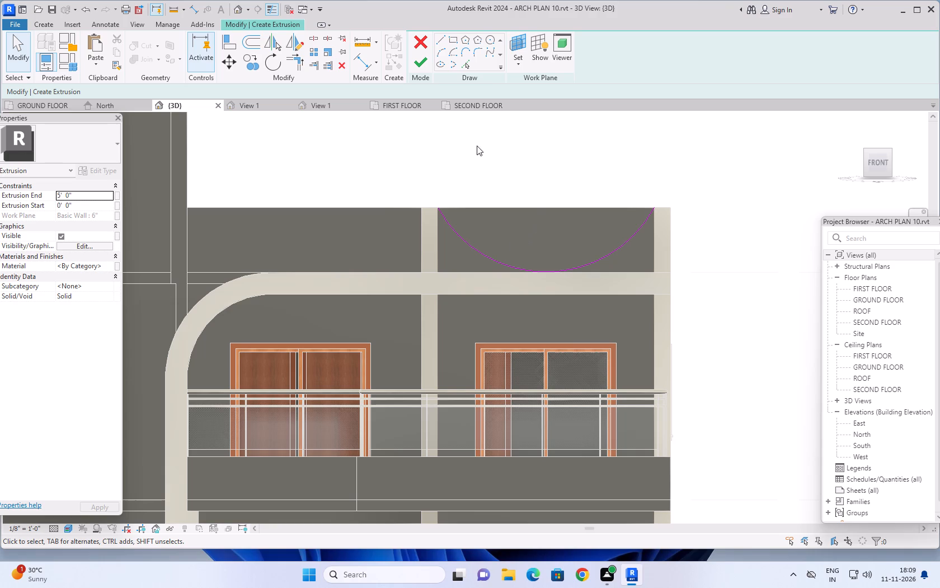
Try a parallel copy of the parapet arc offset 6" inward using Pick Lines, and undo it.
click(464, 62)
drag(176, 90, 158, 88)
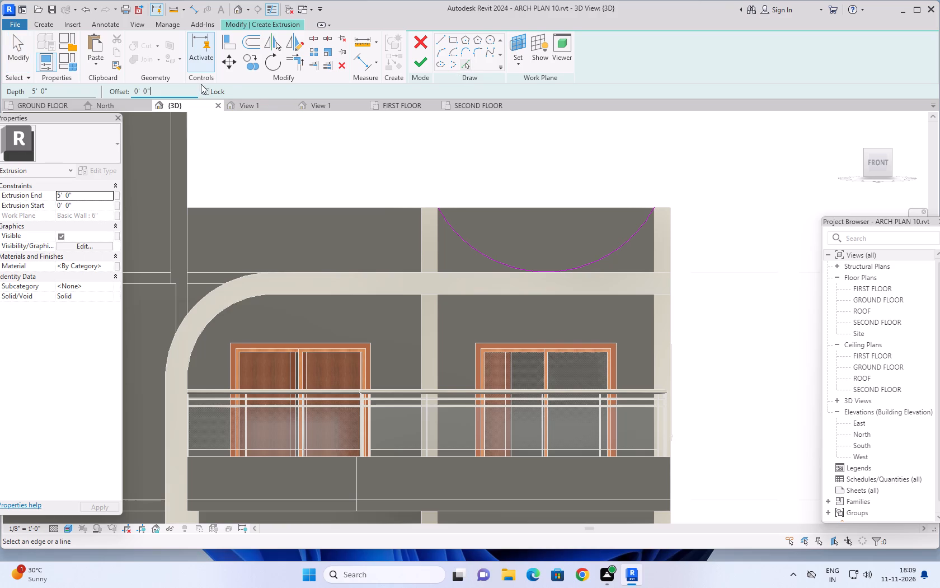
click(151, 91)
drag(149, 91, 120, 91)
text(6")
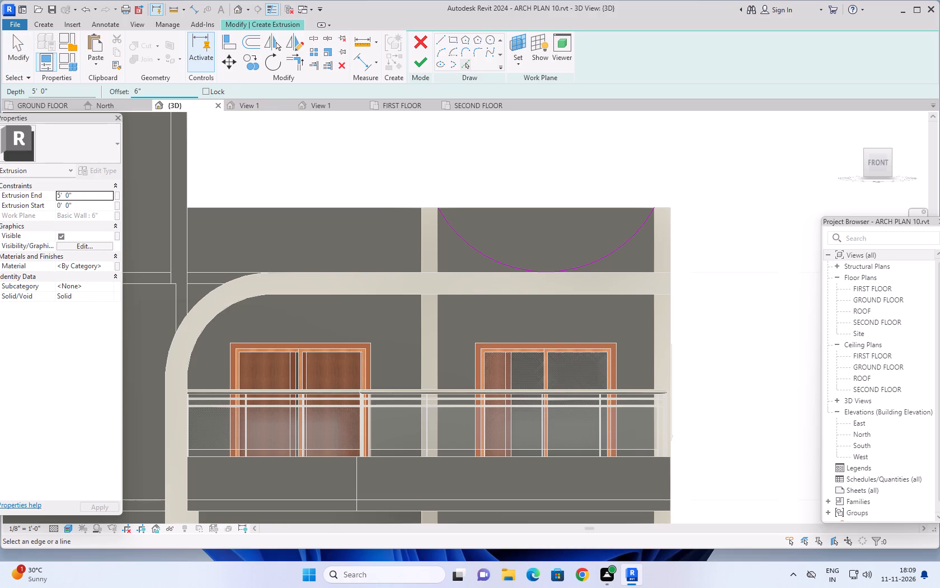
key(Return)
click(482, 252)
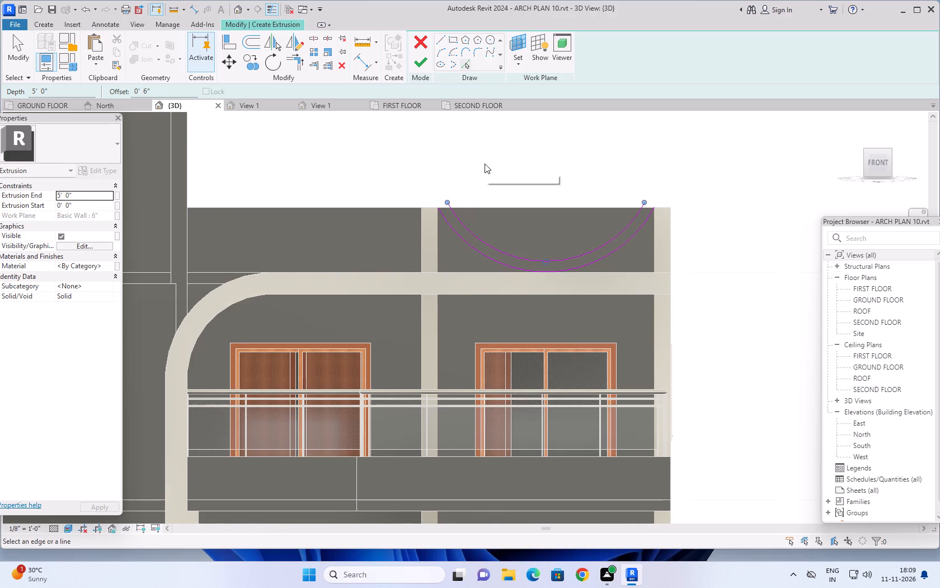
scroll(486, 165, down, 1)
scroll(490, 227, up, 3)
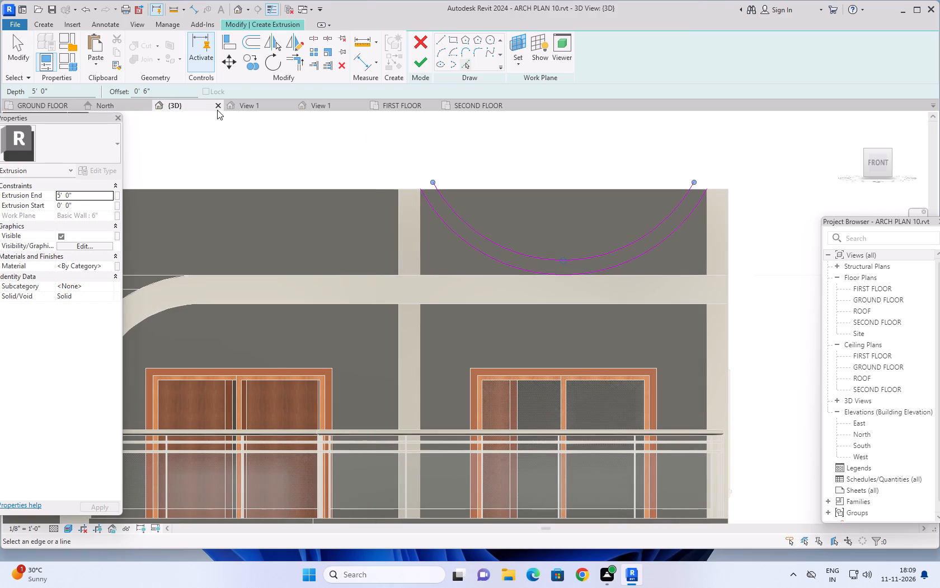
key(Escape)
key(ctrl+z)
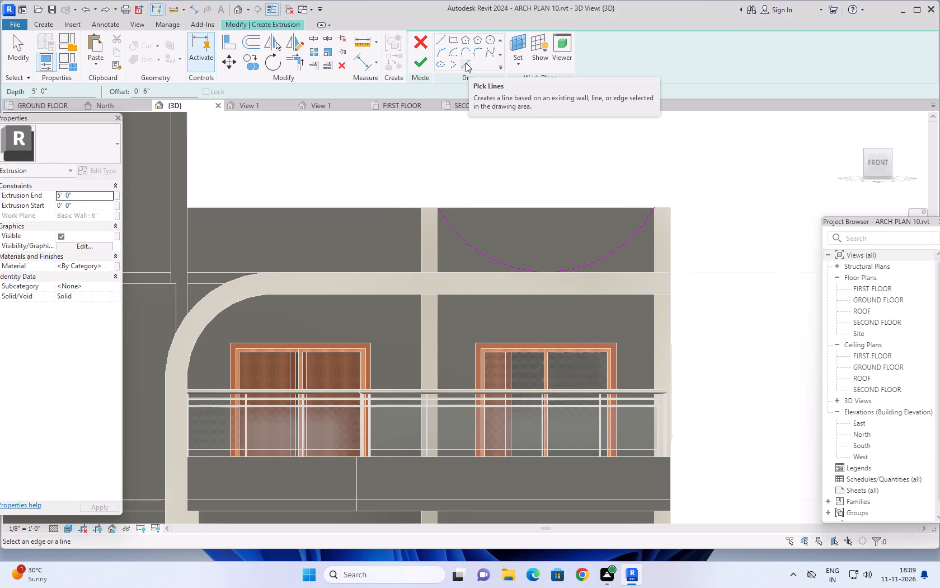
Add a parallel copy of the parapet arc offset 4" inward using Pick Lines.
click(463, 63)
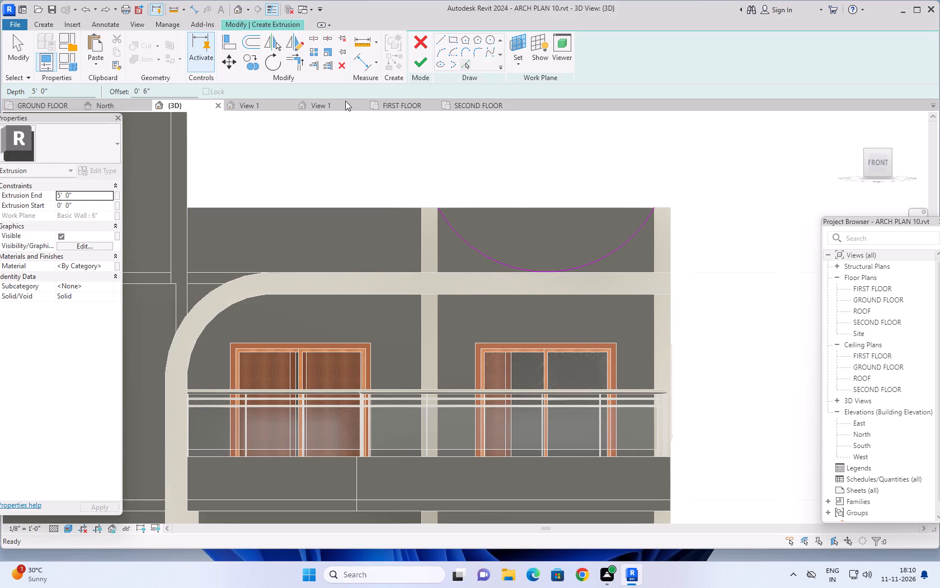
click(174, 90)
drag(173, 90, 150, 87)
drag(150, 87, 122, 90)
text(4")
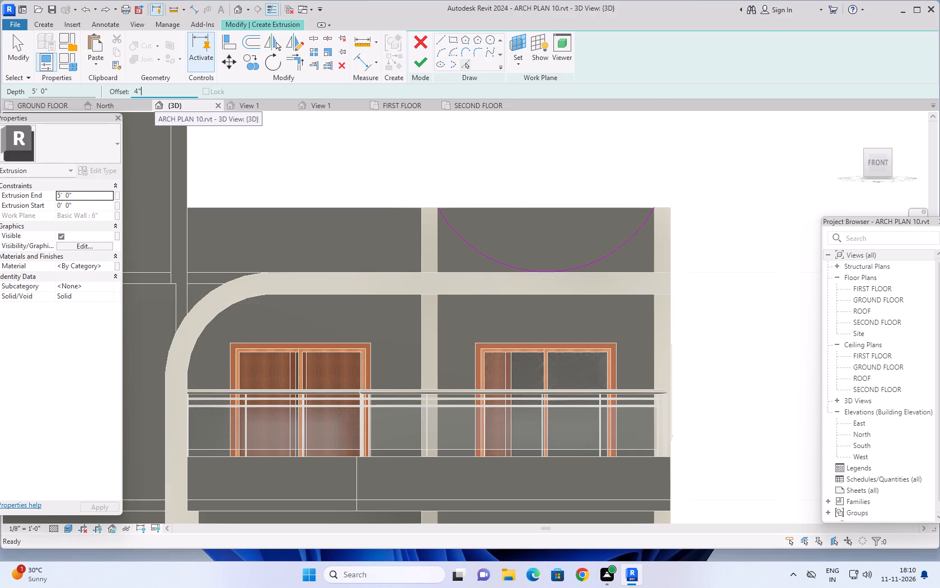
key(Return)
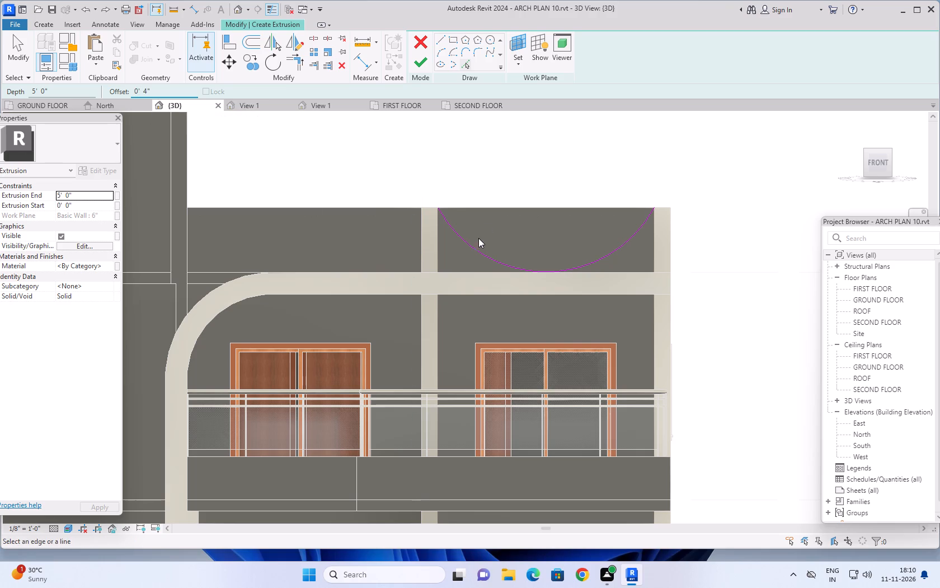
click(475, 247)
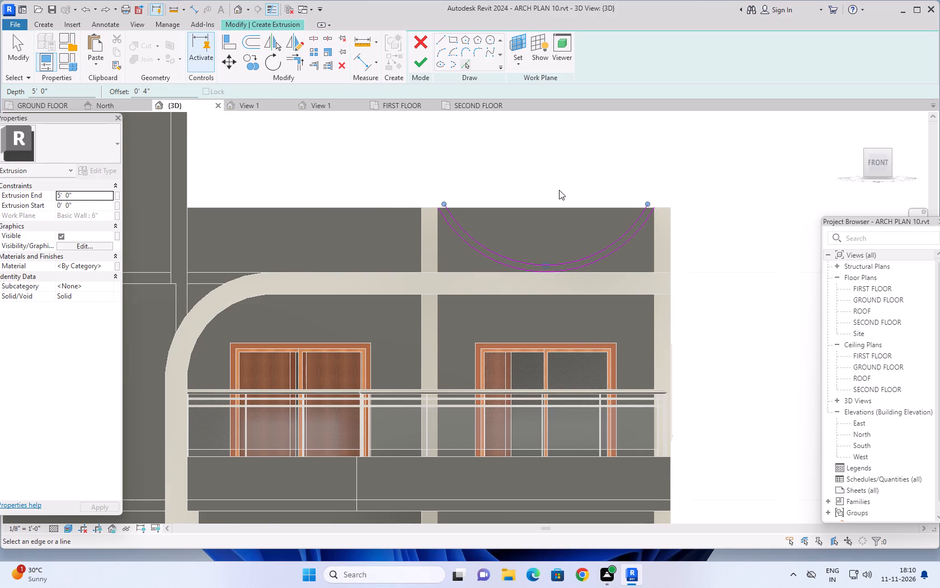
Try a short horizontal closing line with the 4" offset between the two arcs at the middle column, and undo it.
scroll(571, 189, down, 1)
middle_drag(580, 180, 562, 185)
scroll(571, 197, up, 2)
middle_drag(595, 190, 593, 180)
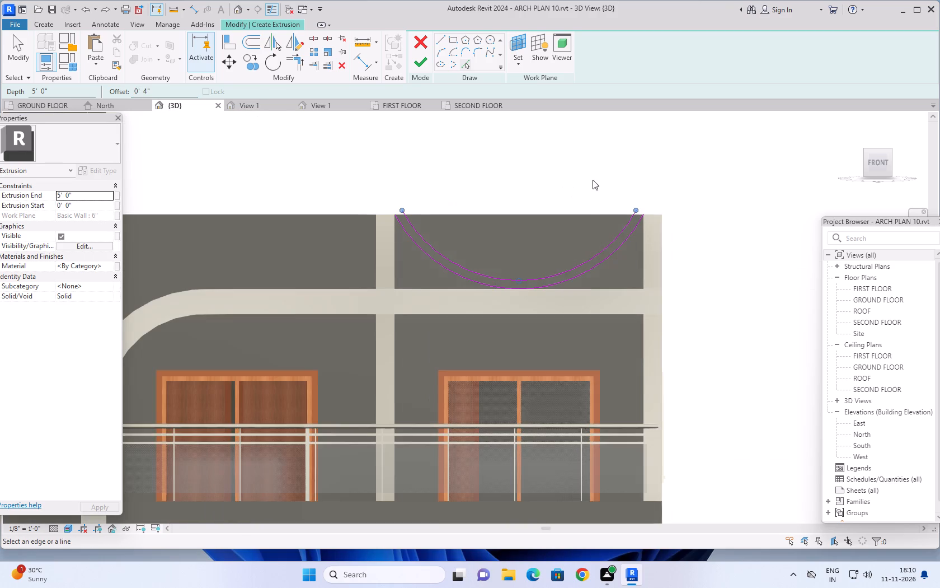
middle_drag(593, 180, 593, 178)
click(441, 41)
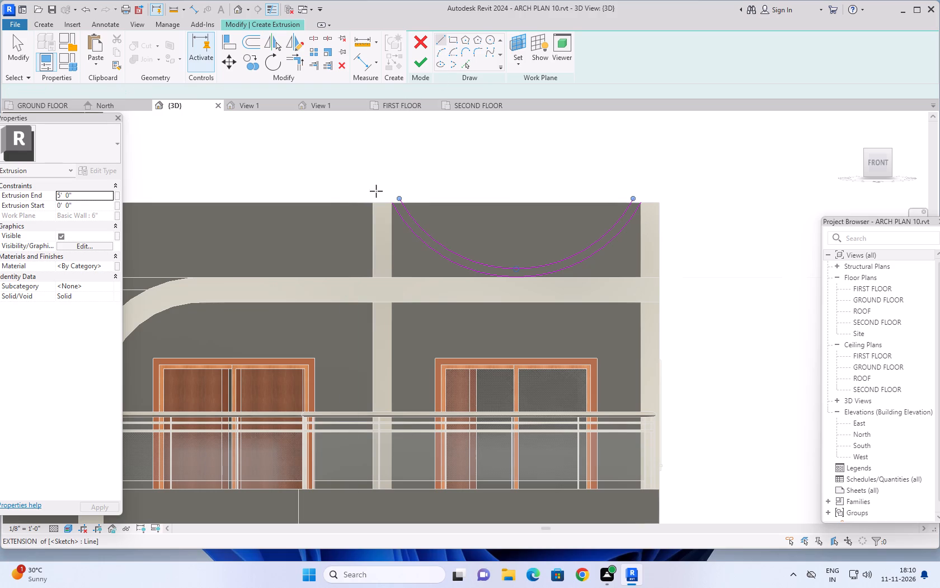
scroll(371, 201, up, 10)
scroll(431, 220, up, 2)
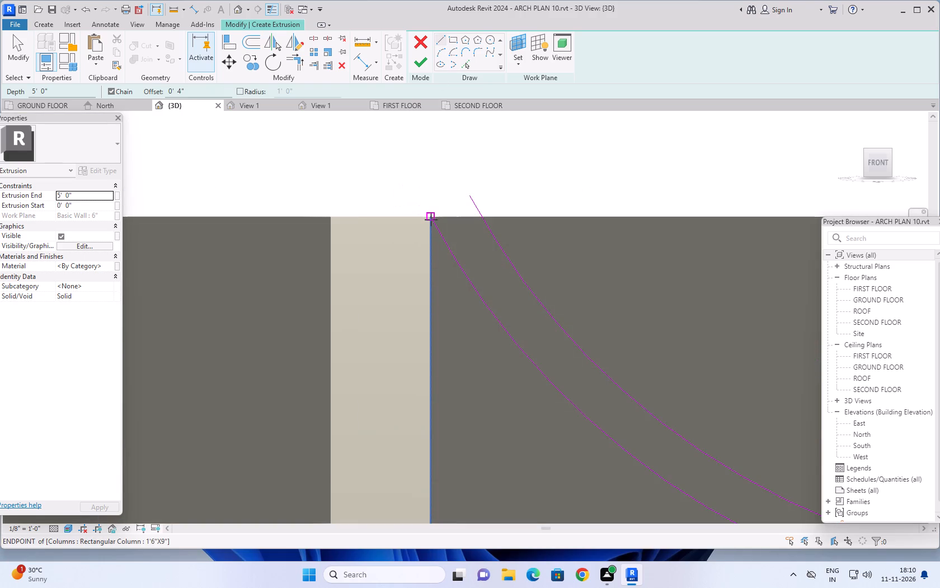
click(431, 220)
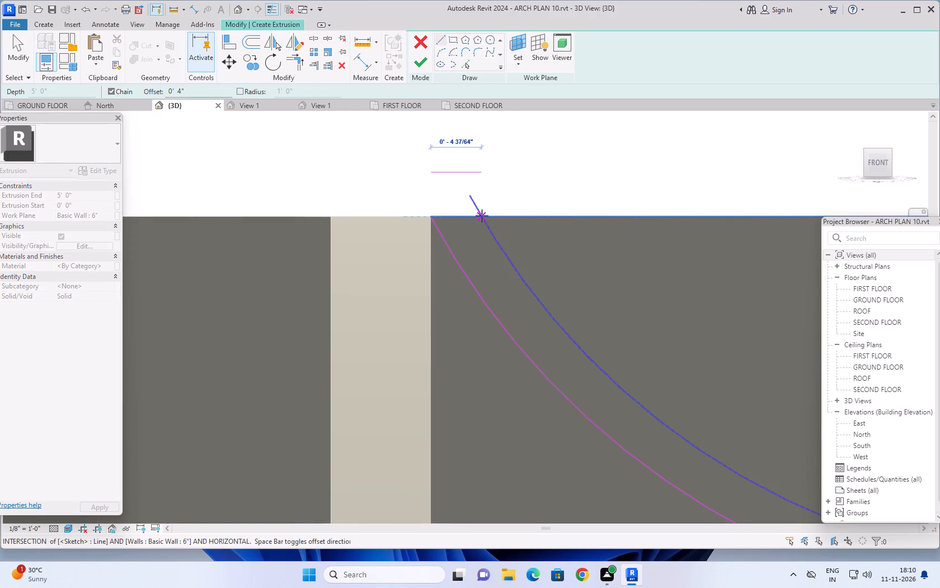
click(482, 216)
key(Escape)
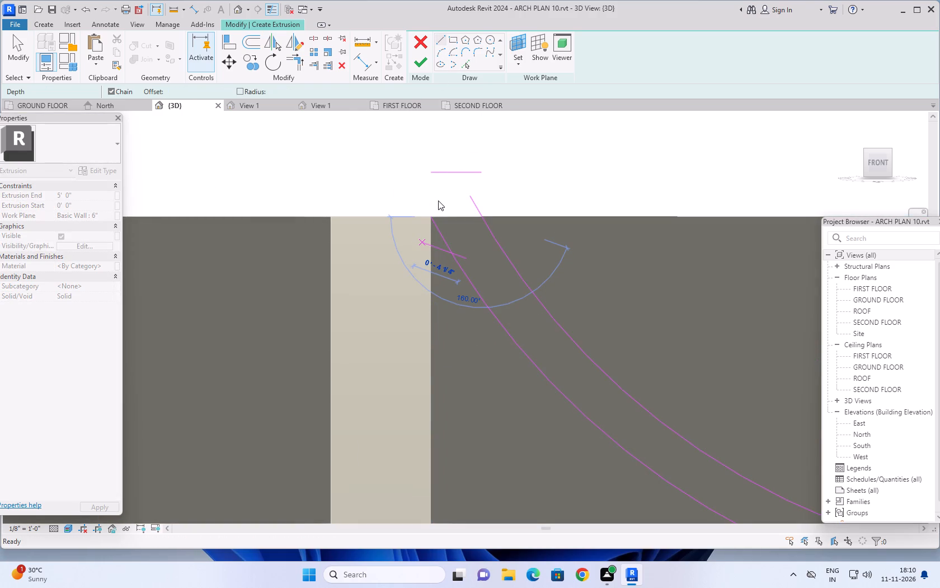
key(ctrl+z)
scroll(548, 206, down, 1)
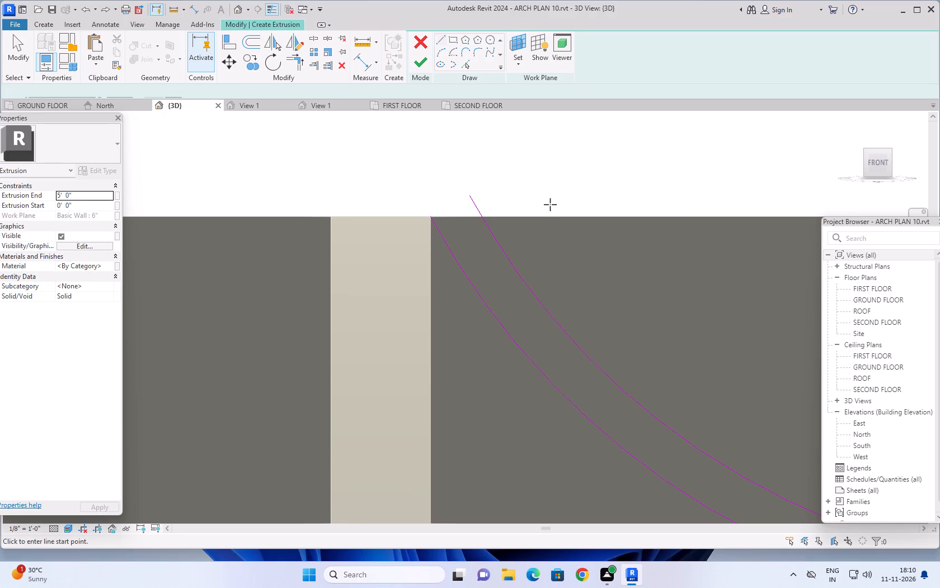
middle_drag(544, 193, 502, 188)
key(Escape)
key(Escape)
Draw a closing line about 4 9/16" long with zero offset between the arcs along the parapet's top edge at the middle column.
scroll(528, 184, down, 7)
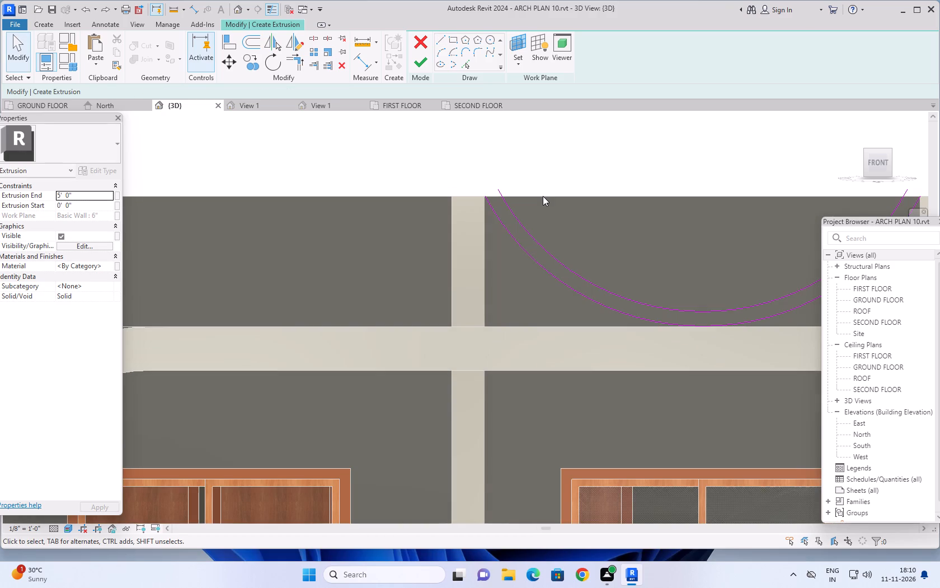
scroll(546, 186, down, 3)
scroll(591, 179, down, 1)
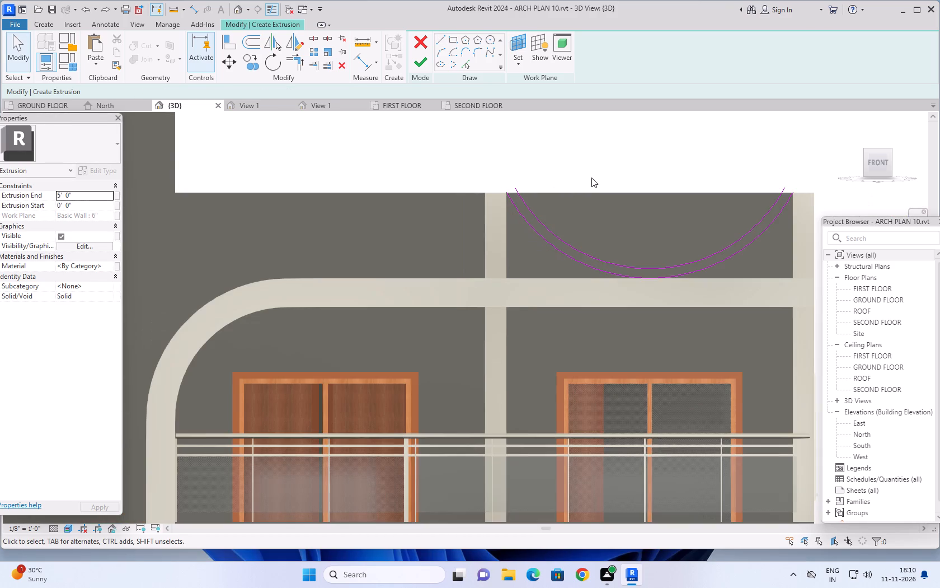
middle_drag(590, 175, 502, 188)
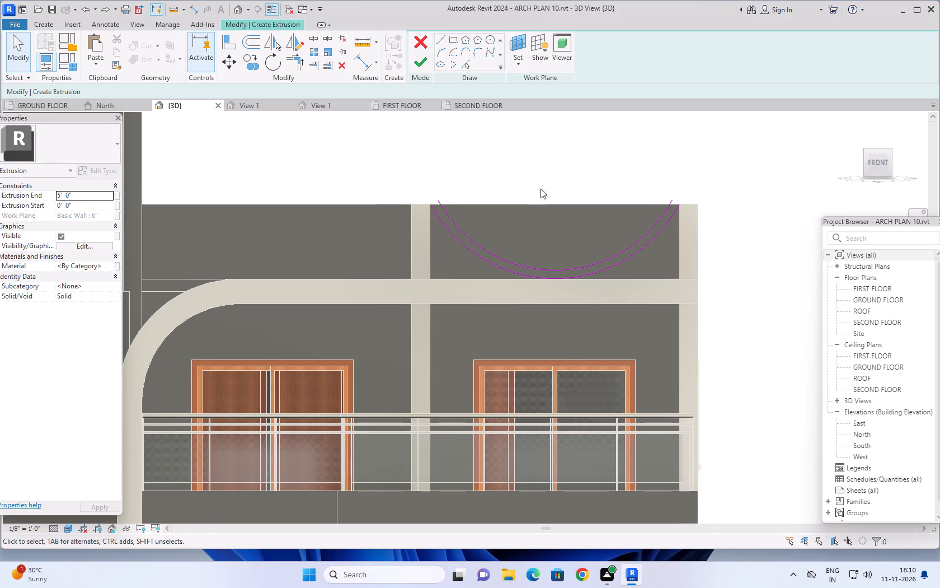
scroll(548, 181, down, 2)
middle_drag(573, 168, 556, 174)
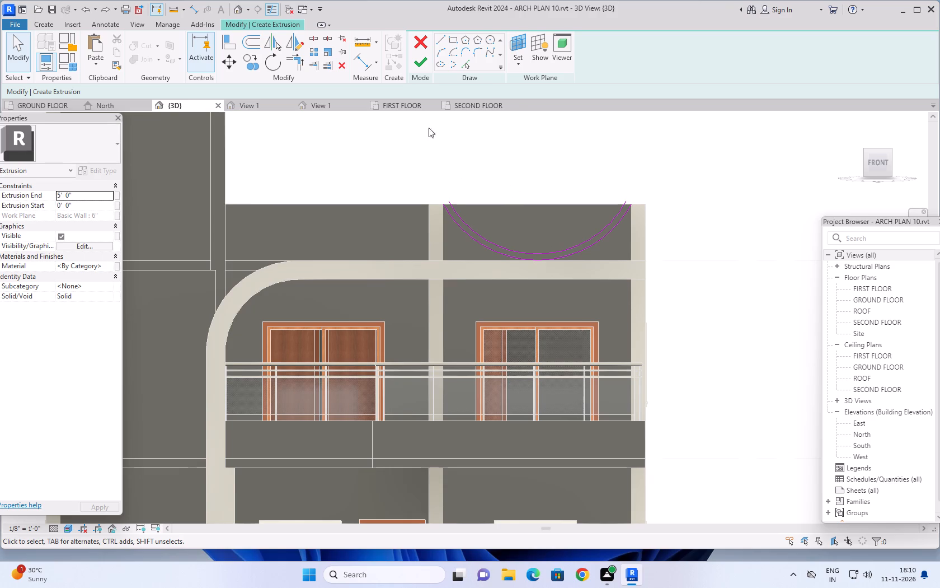
click(436, 38)
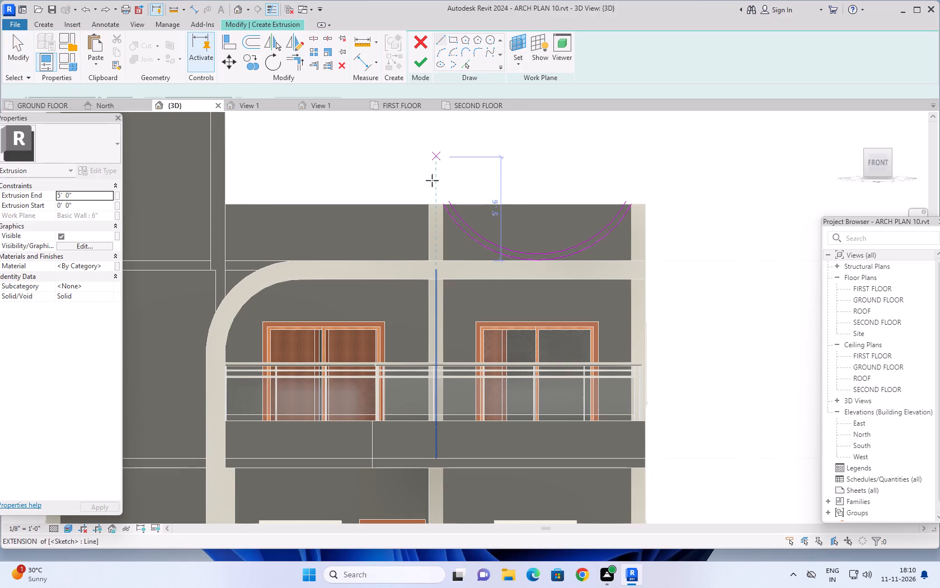
scroll(433, 201, up, 13)
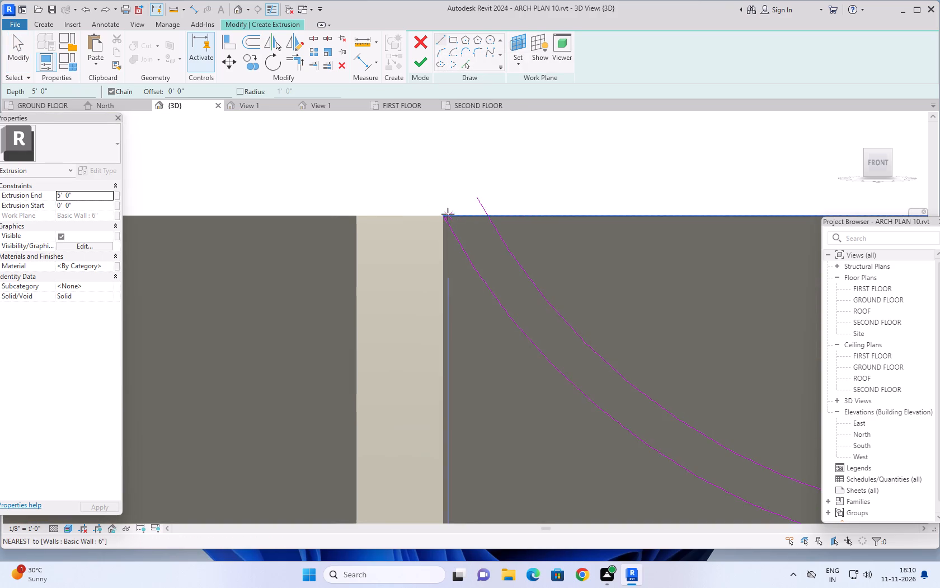
click(444, 217)
click(490, 215)
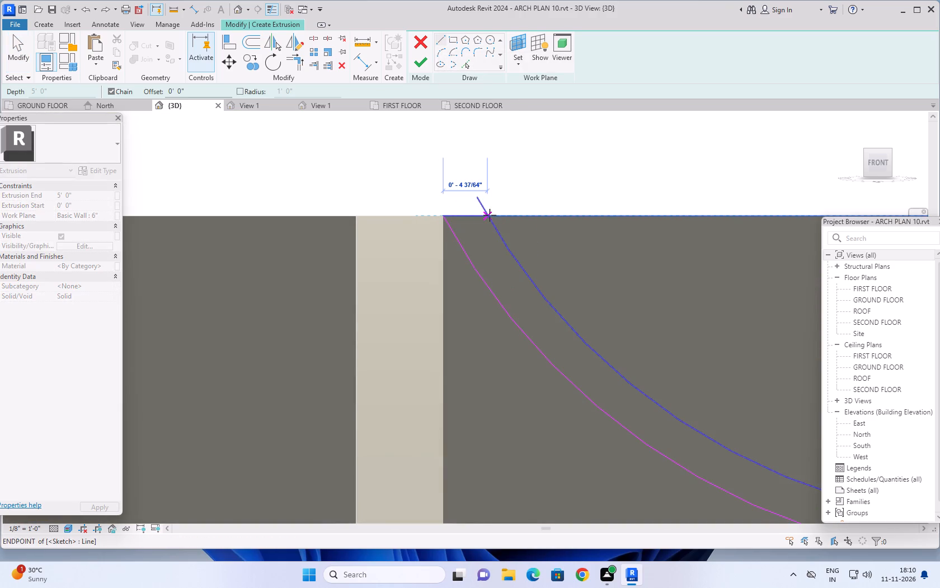
Draw the matching horizontal closing line between the two arcs along the parapet's top edge at the outer end column.
scroll(577, 175, down, 8)
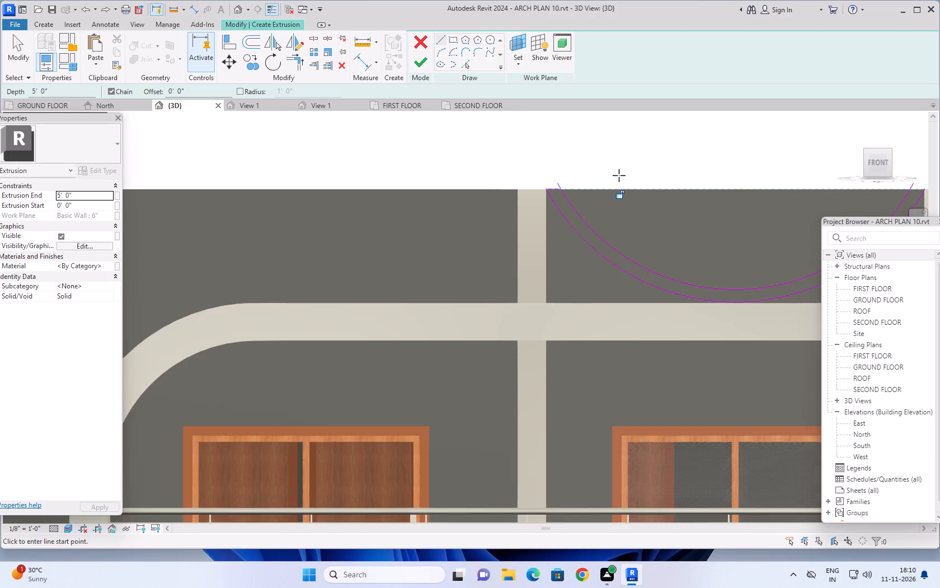
middle_drag(618, 174, 542, 172)
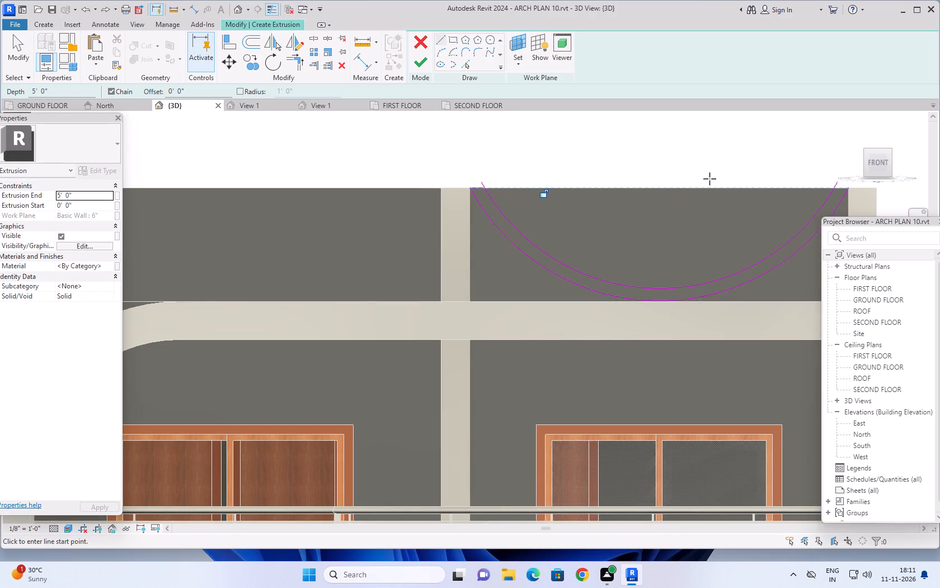
middle_drag(705, 178, 628, 174)
scroll(754, 203, up, 5)
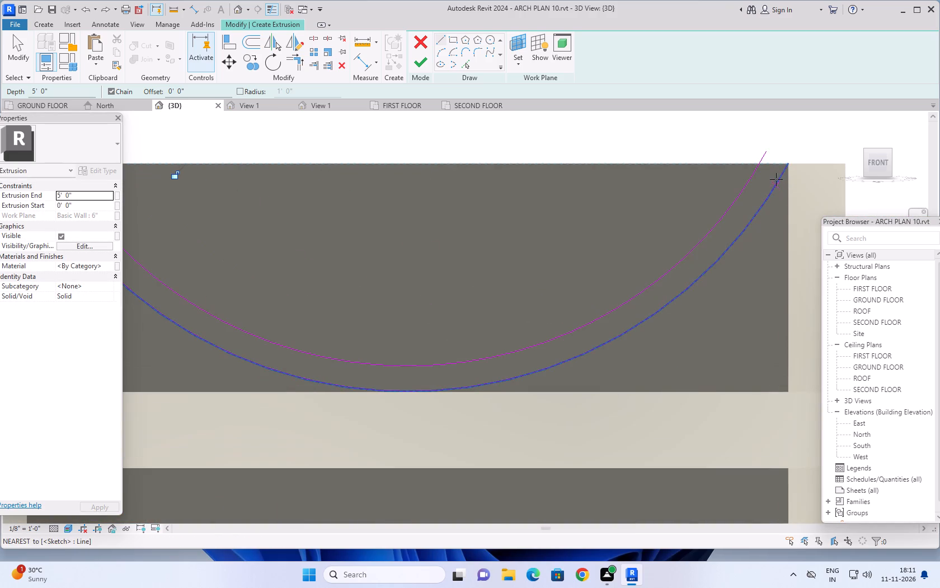
scroll(780, 174, up, 2)
click(789, 161)
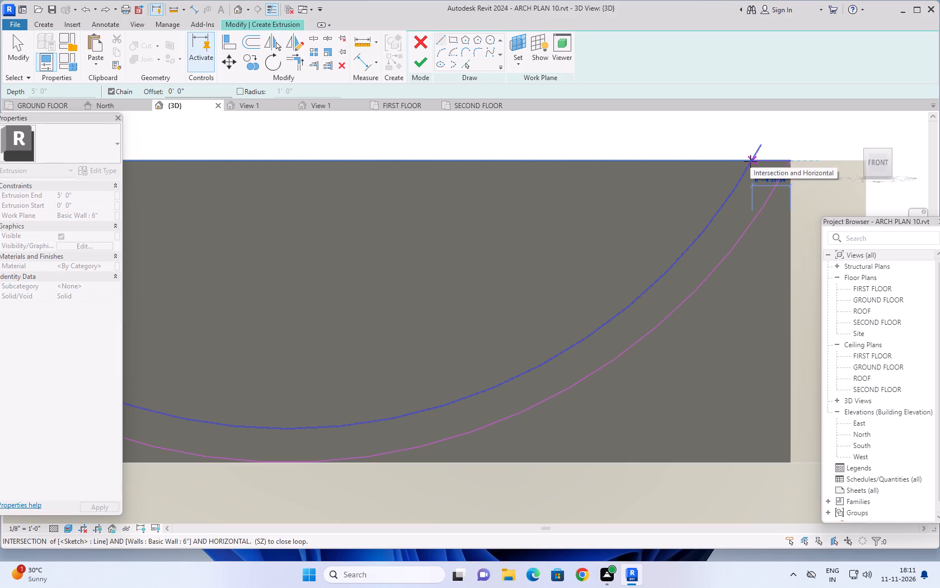
scroll(750, 161, up, 6)
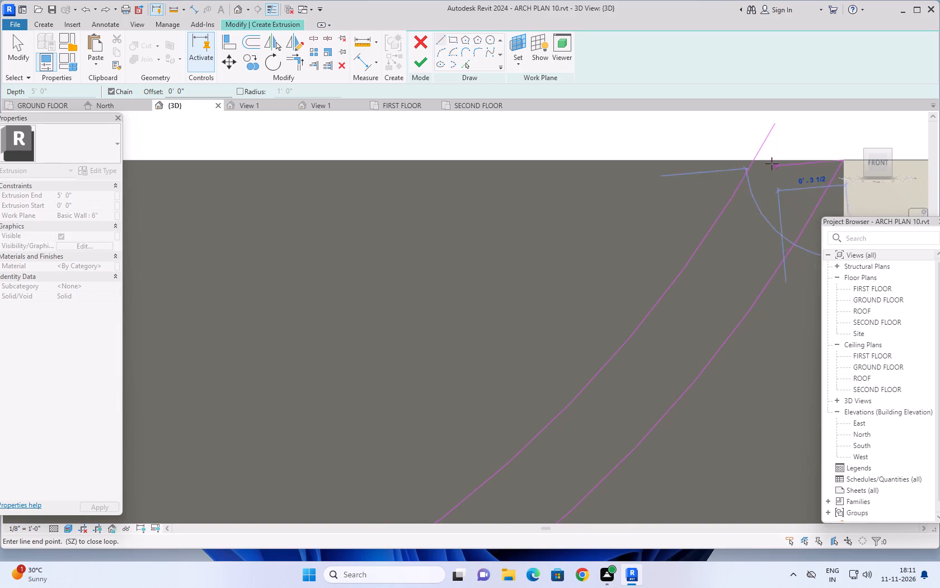
click(754, 158)
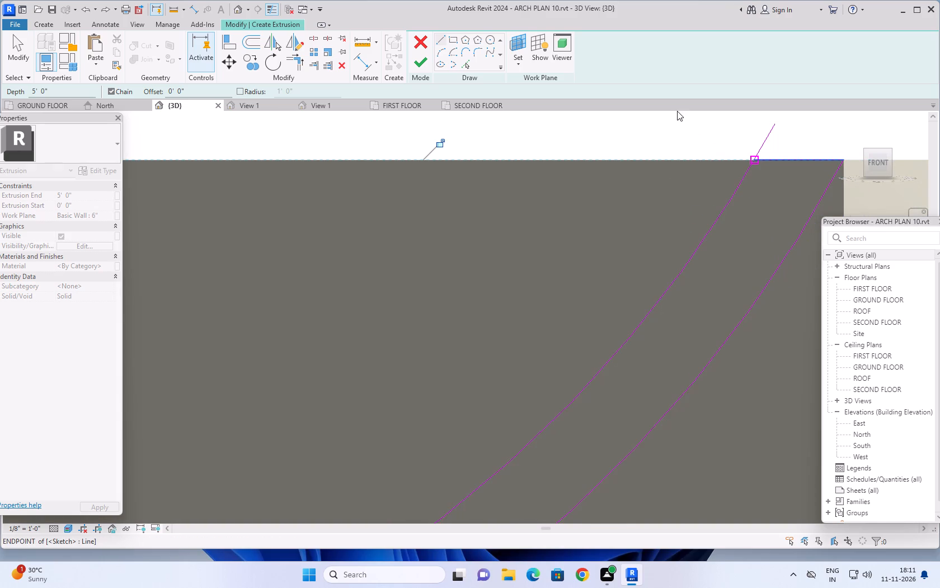
key(Escape)
key(Escape)
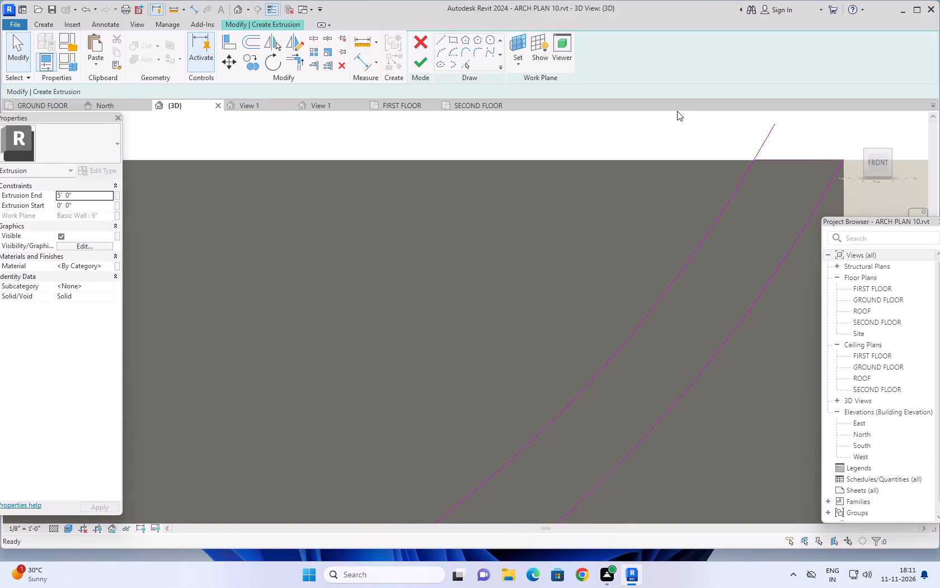
Trim both overhanging ends of the inner arc to corners with the short closing lines at the parapet's top edge.
scroll(684, 115, down, 5)
scroll(603, 160, down, 2)
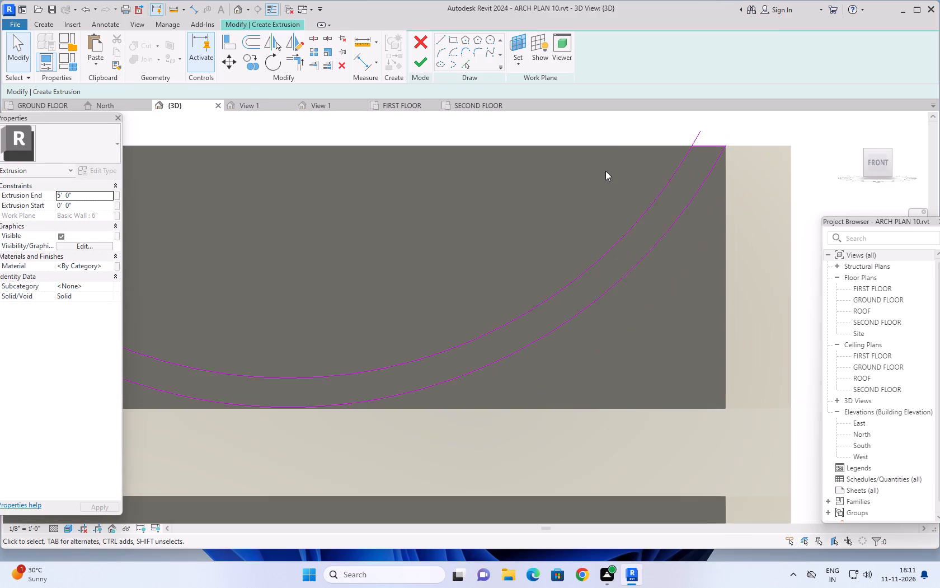
scroll(603, 174, down, 2)
middle_drag(603, 174, 688, 197)
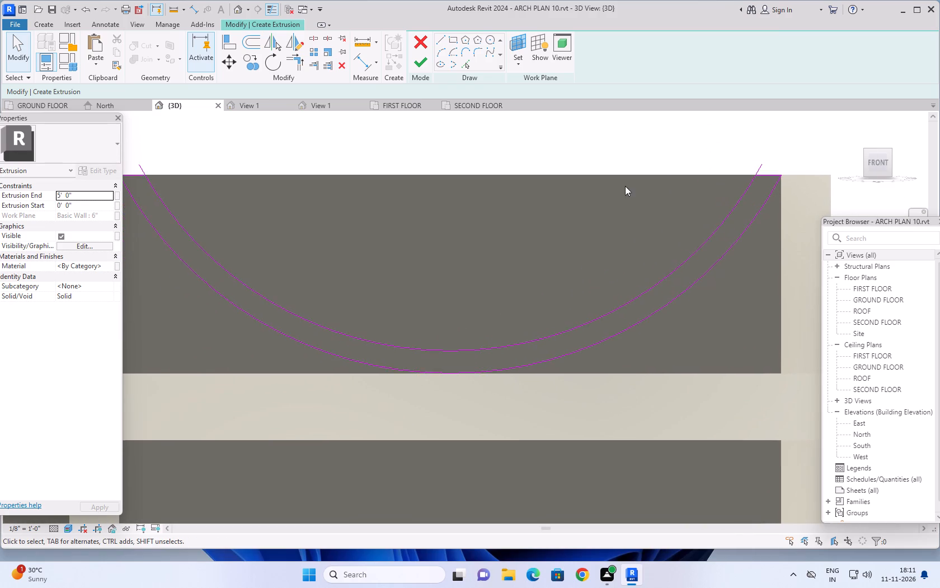
scroll(605, 181, down, 1)
click(298, 59)
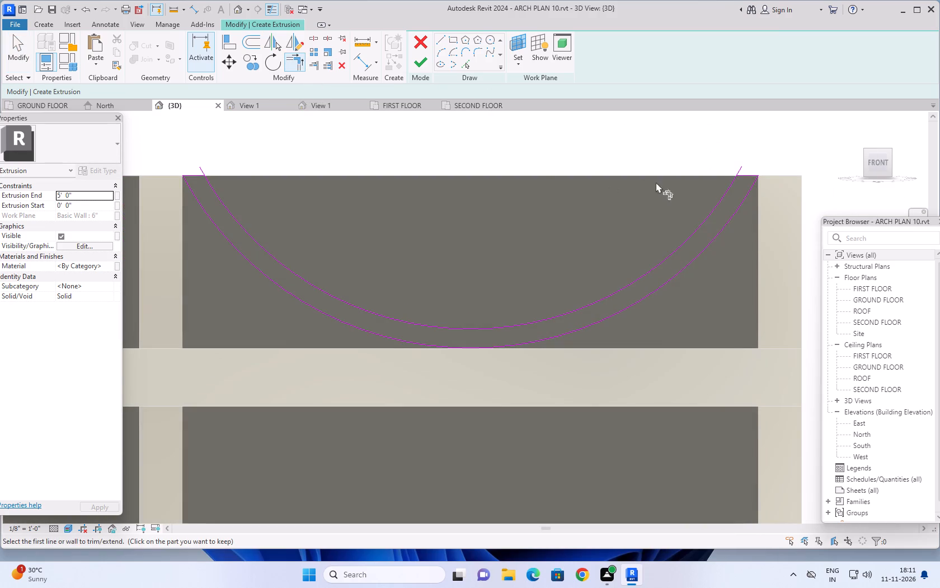
scroll(745, 179, up, 2)
click(744, 173)
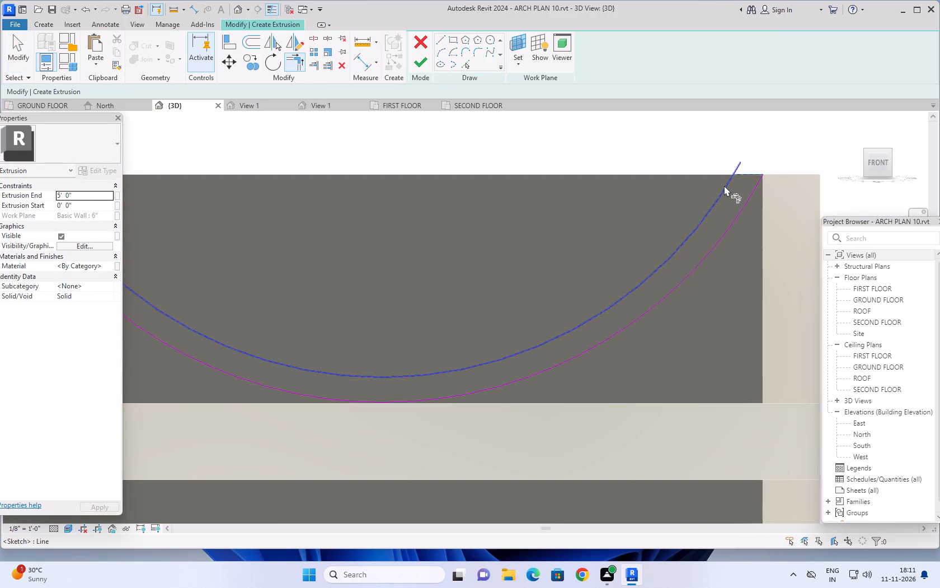
click(724, 185)
scroll(619, 211, down, 4)
middle_drag(563, 214, 621, 208)
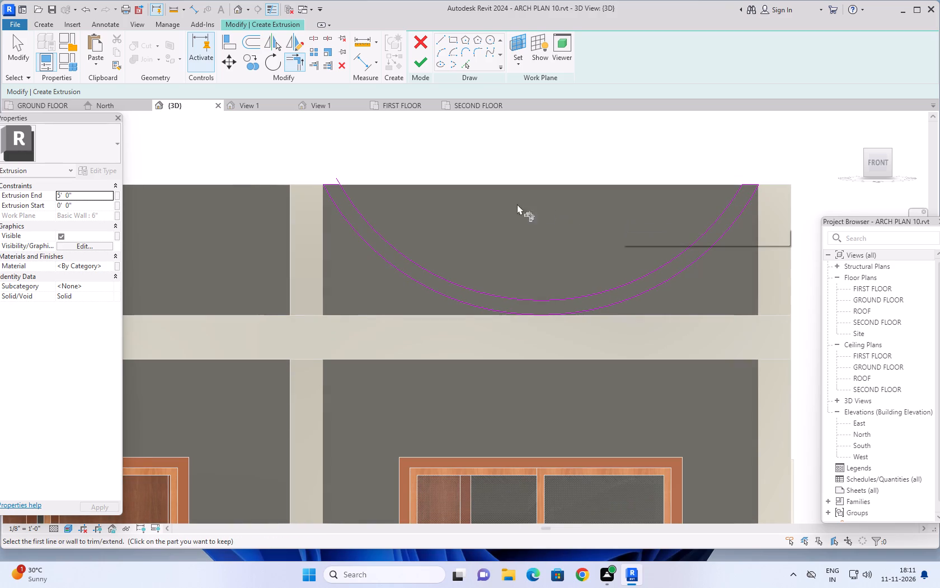
scroll(355, 199, up, 6)
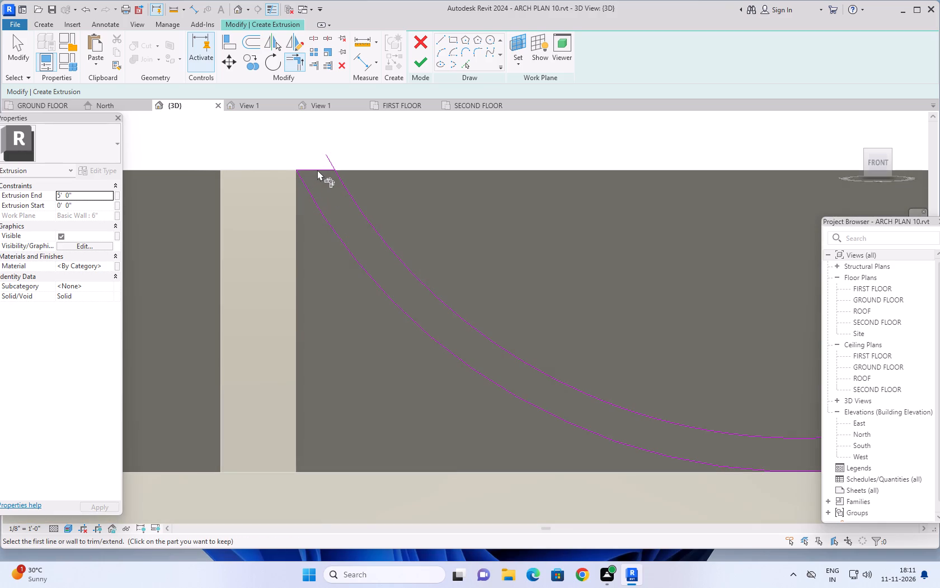
click(317, 170)
click(336, 176)
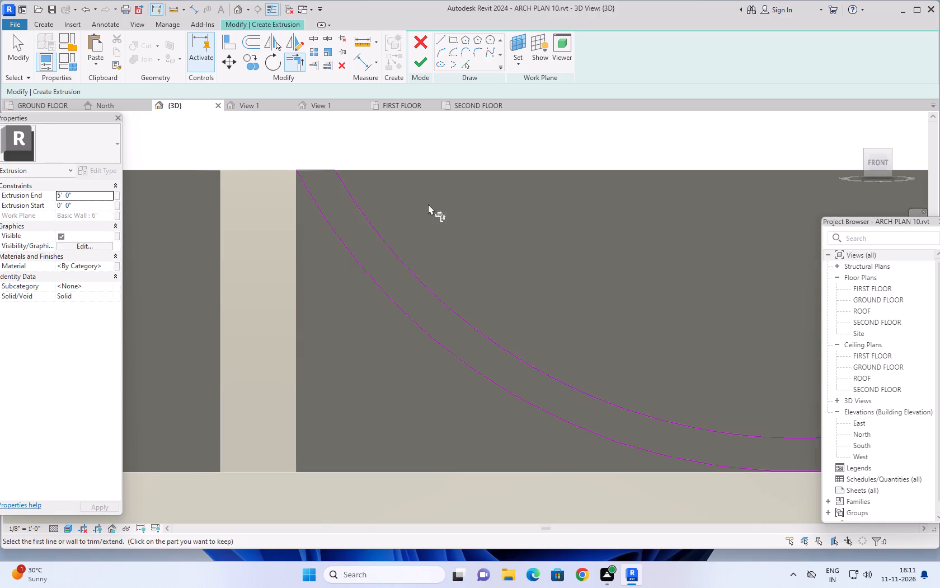
Set the curved band's Extrusion End to 1' 0".
scroll(457, 200, down, 4)
scroll(506, 217, down, 3)
middle_drag(562, 235, 544, 211)
scroll(544, 211, down, 3)
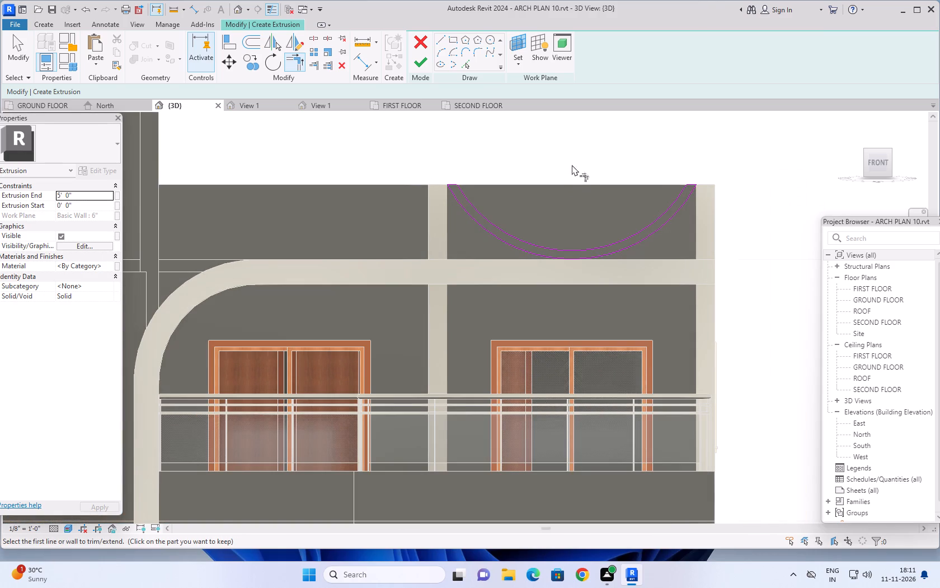
scroll(577, 156, down, 4)
middle_drag(605, 141, 629, 151)
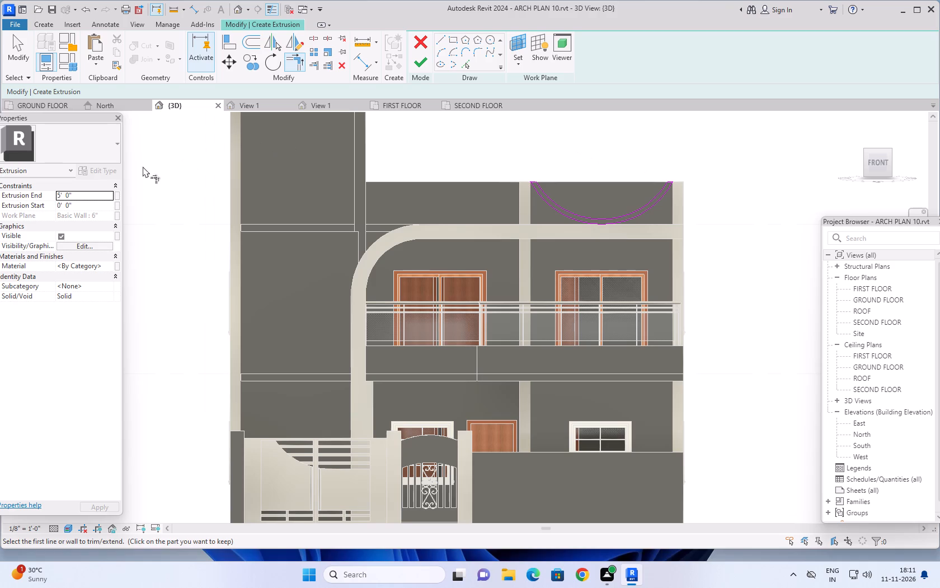
click(91, 190)
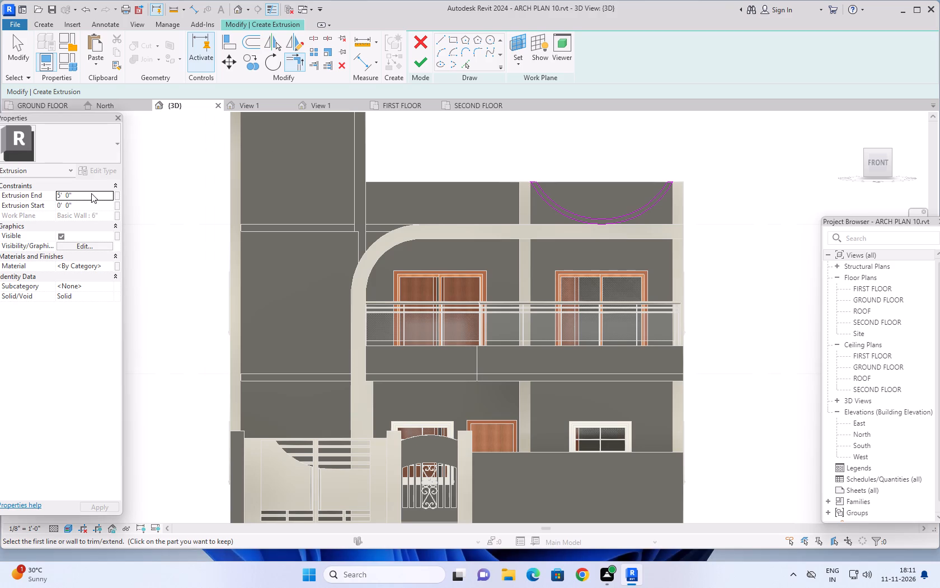
click(116, 181)
click(81, 195)
text(1')
key(Return)
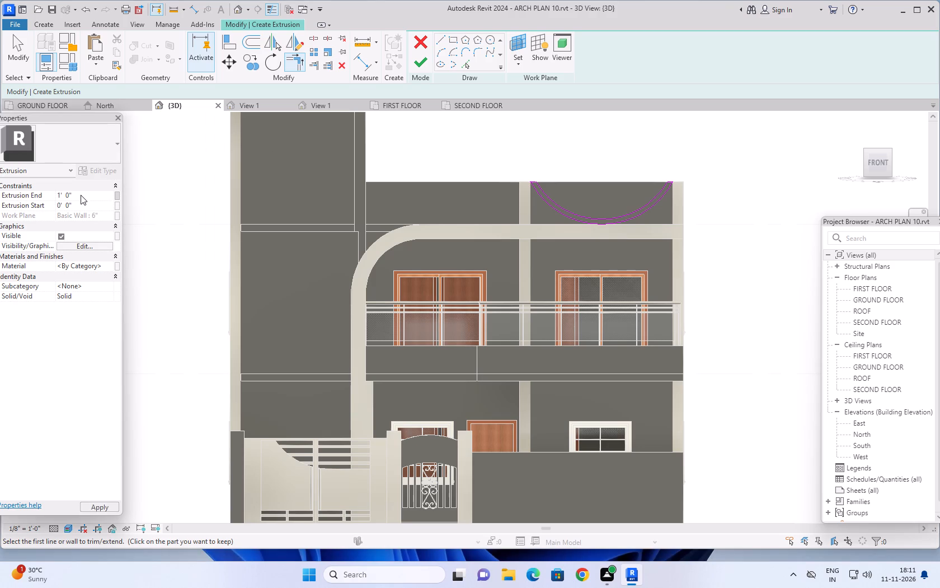
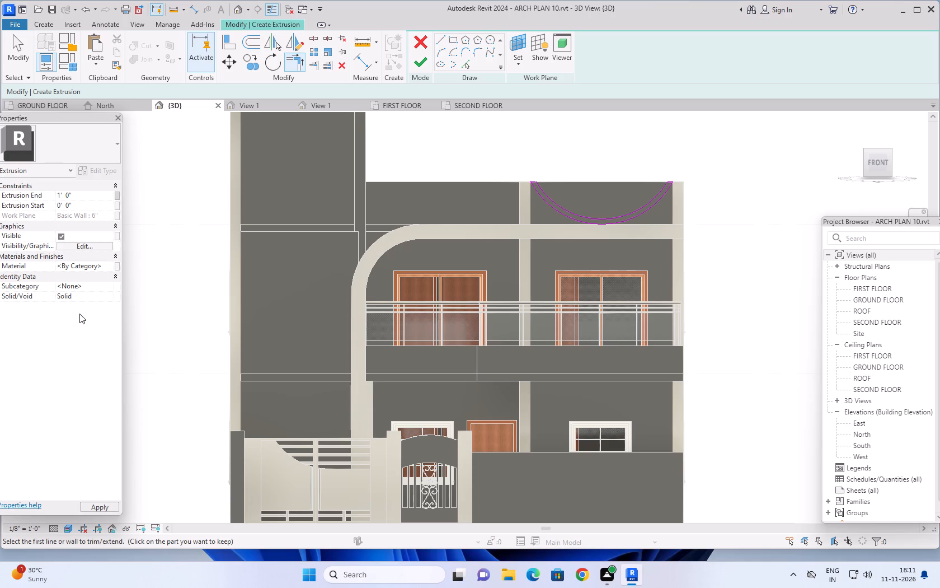
Finish the curved band's extrusion sketch and complete the in-place model on the second-floor parapet, dismissing the save reminder.
click(424, 66)
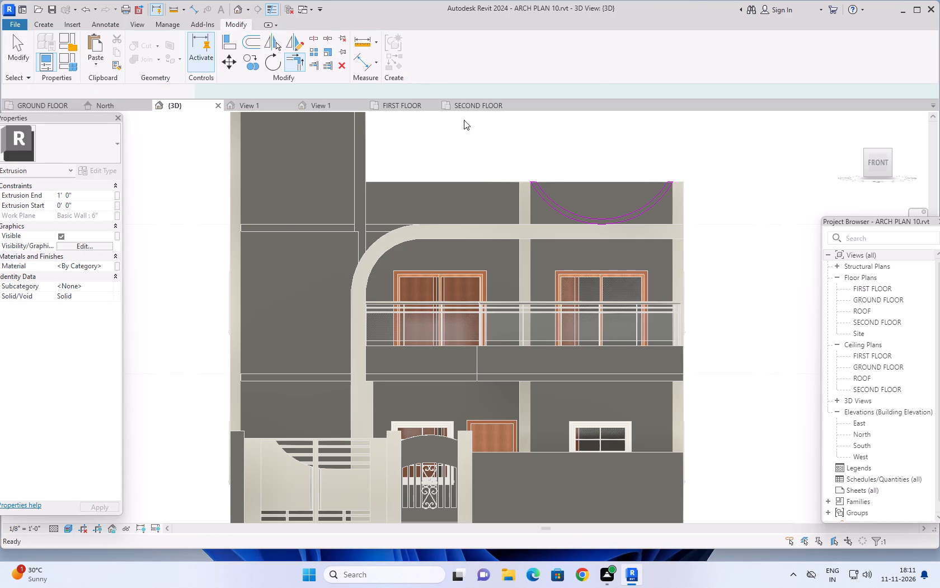
scroll(662, 163, down, 2)
middle_drag(713, 157, 683, 179)
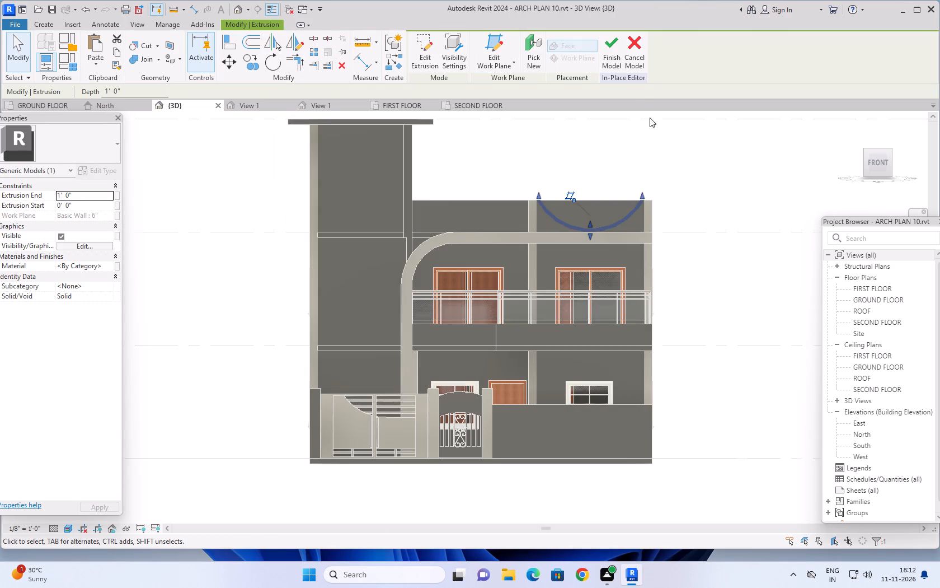
click(613, 43)
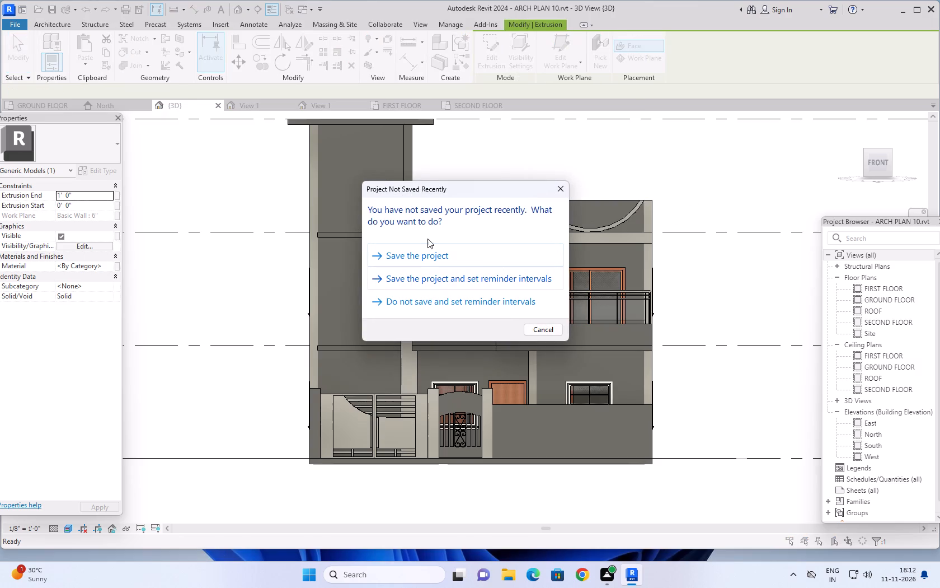
click(556, 188)
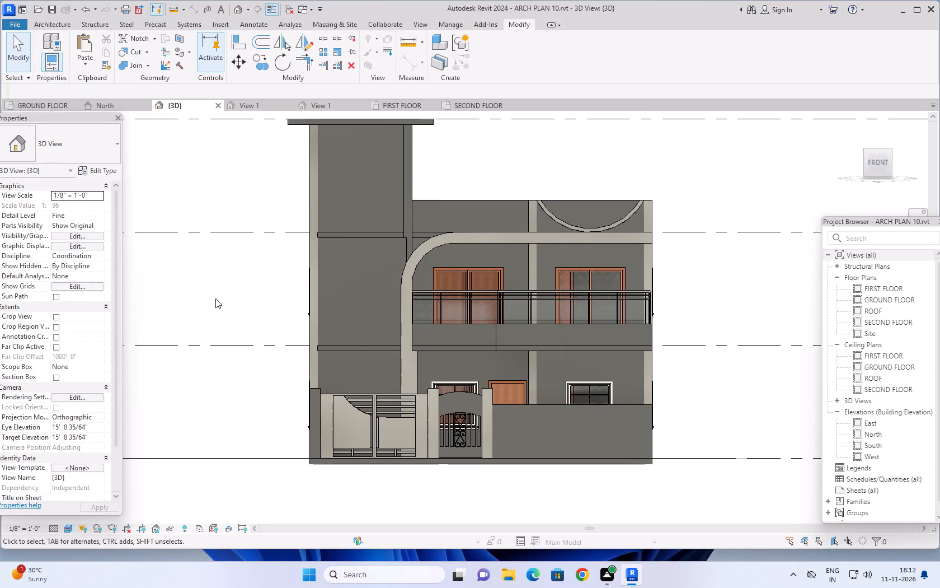
Save the project.
key(ctrl+s)
Examine the curved parapet band from the front, the side and above, and check how it sits in the whole facade.
shift+middle_drag(282, 307, 374, 343)
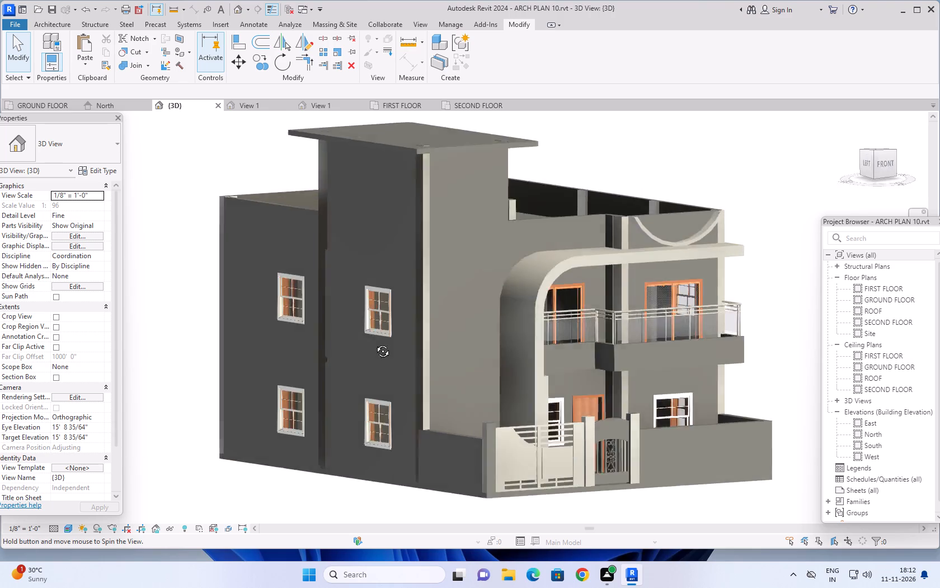
shift+middle_drag(374, 343, 408, 390)
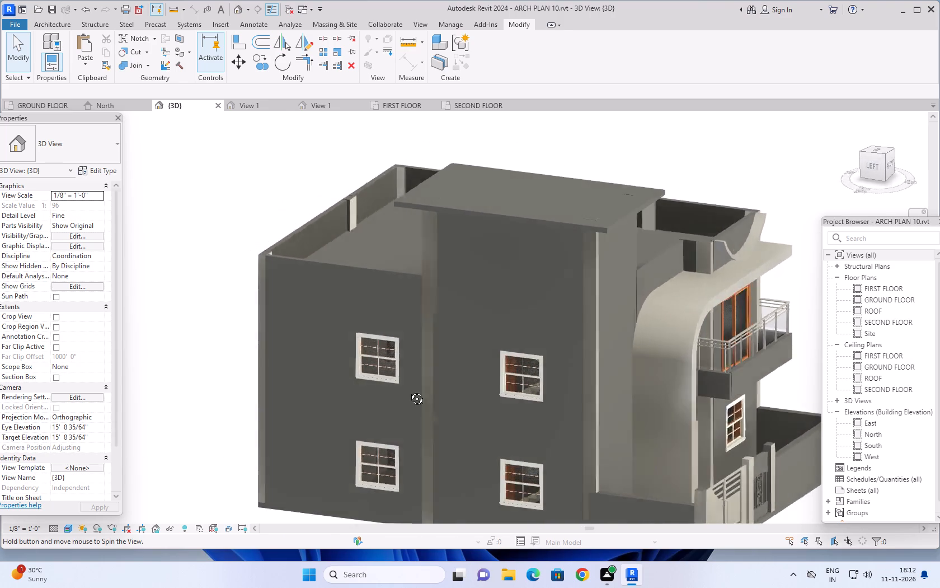
shift+middle_drag(408, 390, 292, 314)
scroll(478, 296, down, 2)
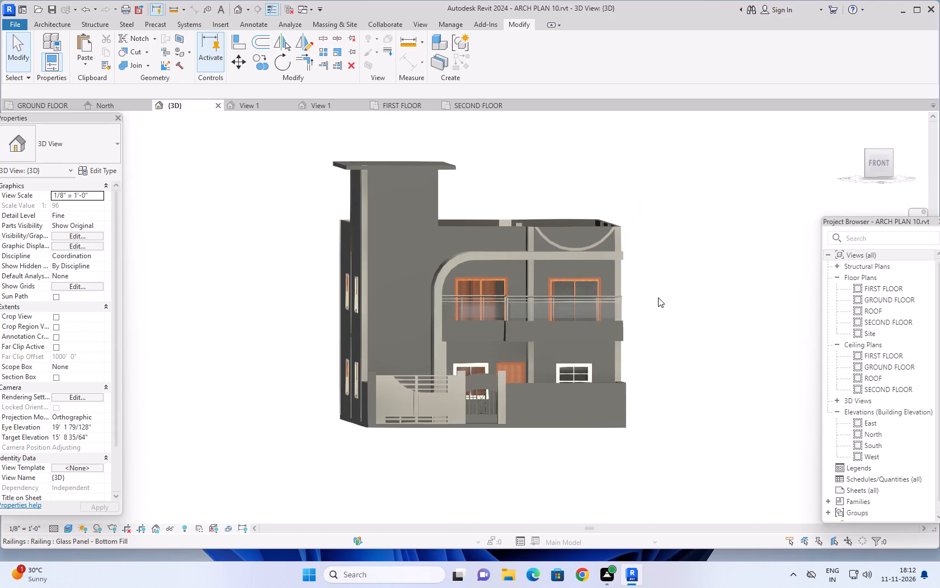
shift+middle_drag(697, 296, 684, 292)
scroll(540, 237, up, 6)
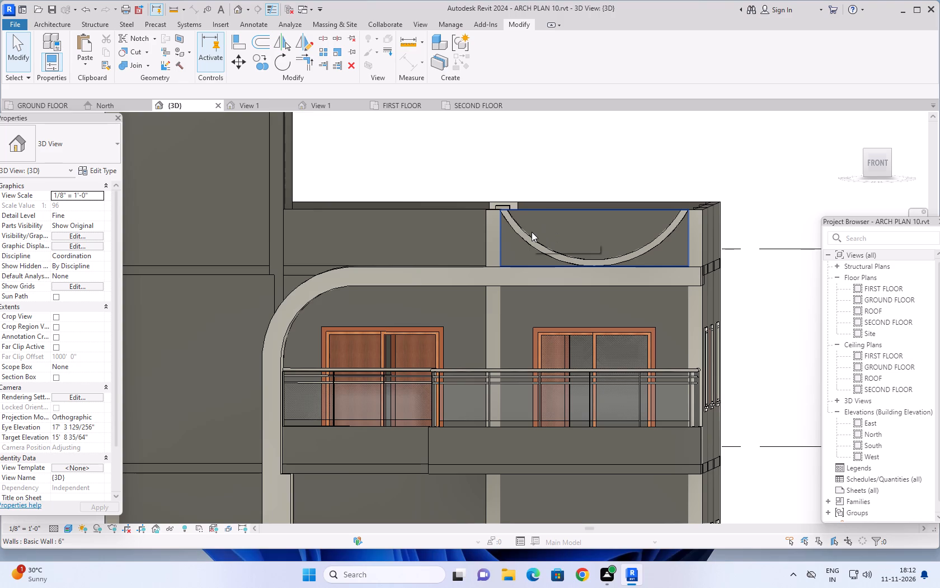
scroll(543, 172, down, 2)
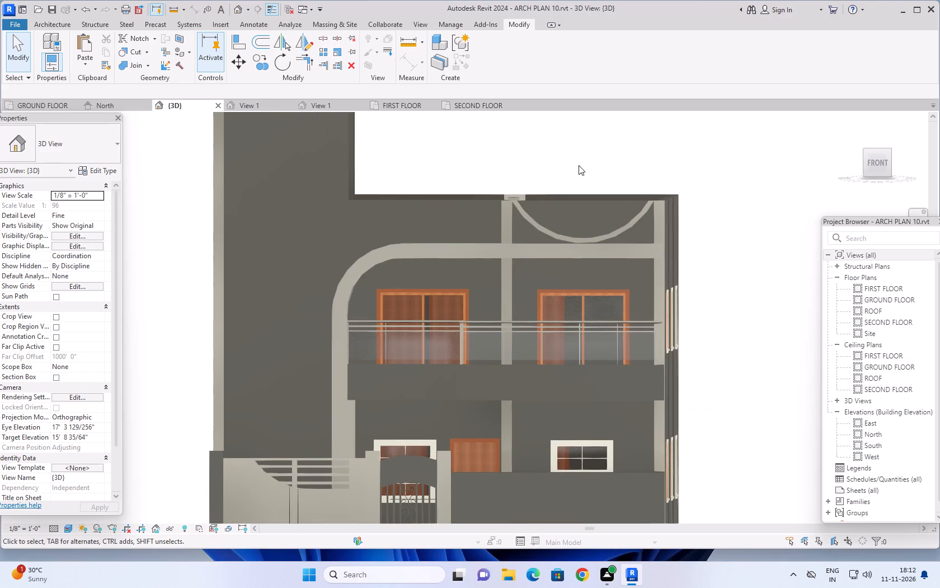
middle_drag(581, 157, 570, 178)
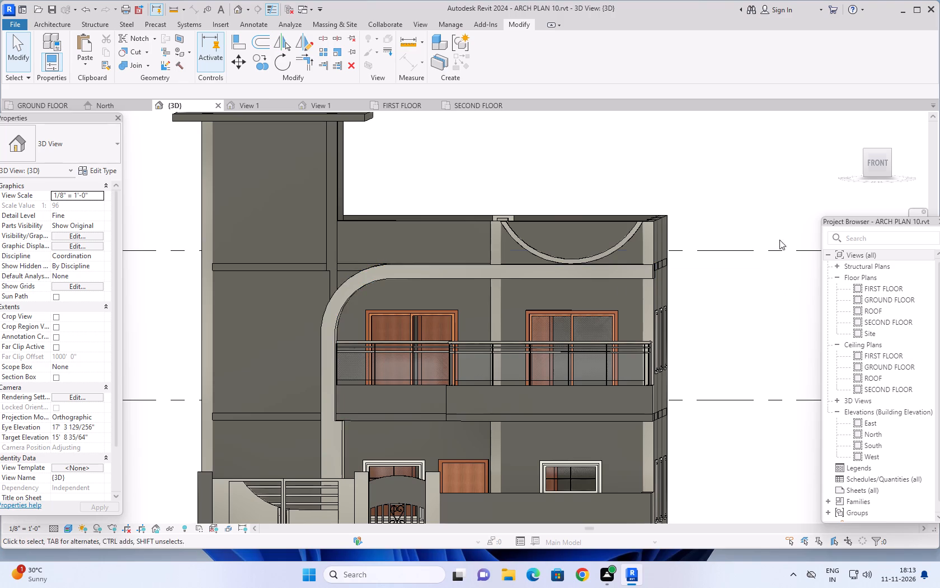
scroll(741, 285, down, 2)
middle_drag(739, 296, 730, 265)
shift+middle_drag(734, 268, 737, 313)
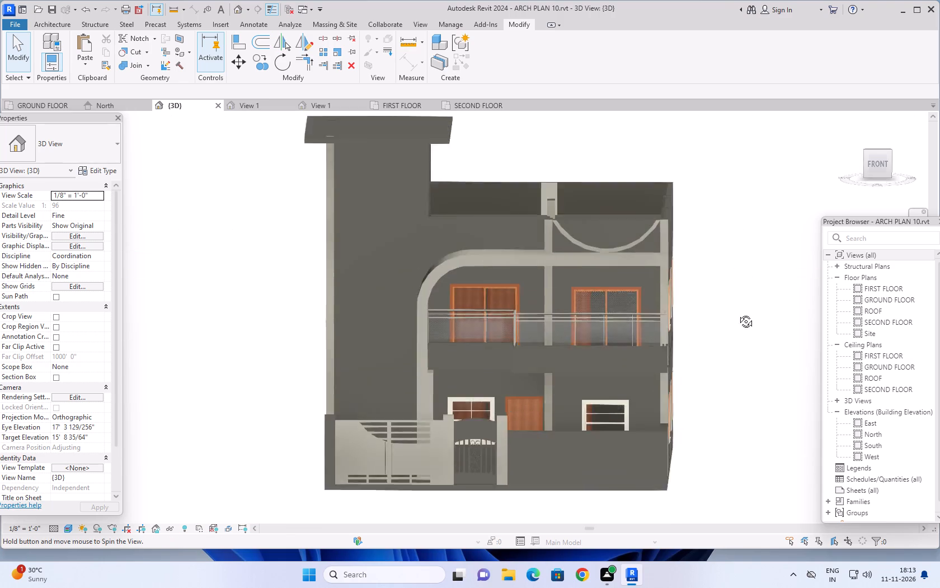
shift+middle_drag(737, 313, 750, 358)
scroll(579, 254, up, 9)
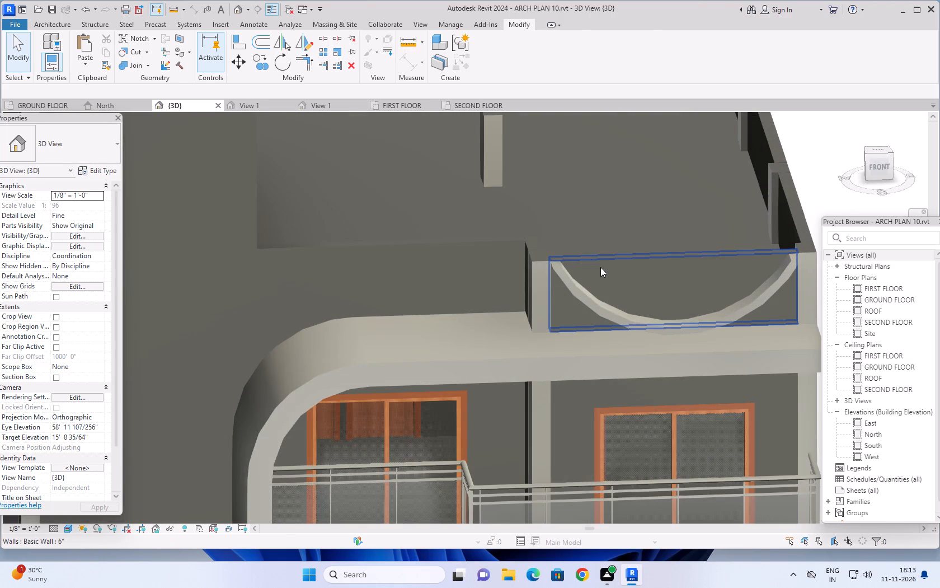
middle_drag(661, 269, 595, 203)
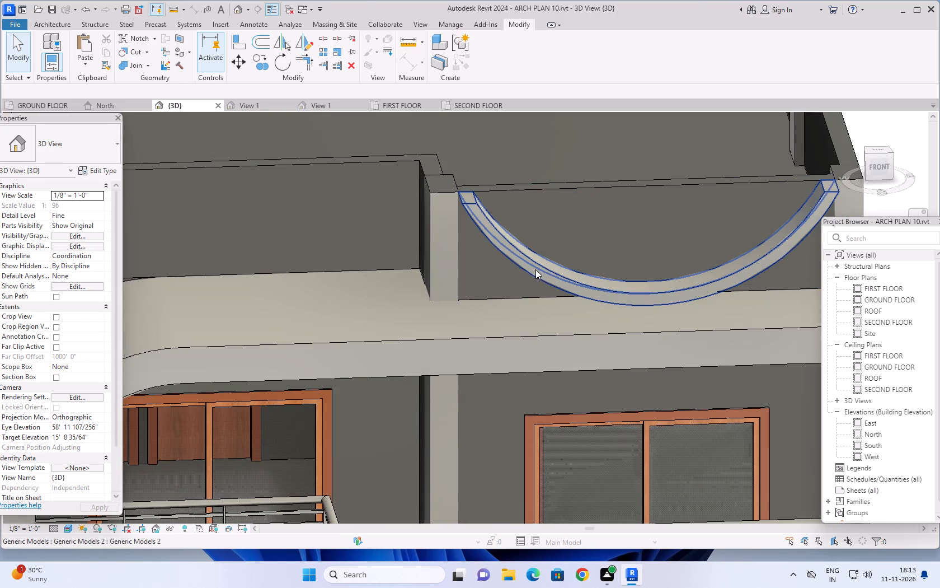
scroll(584, 278, down, 6)
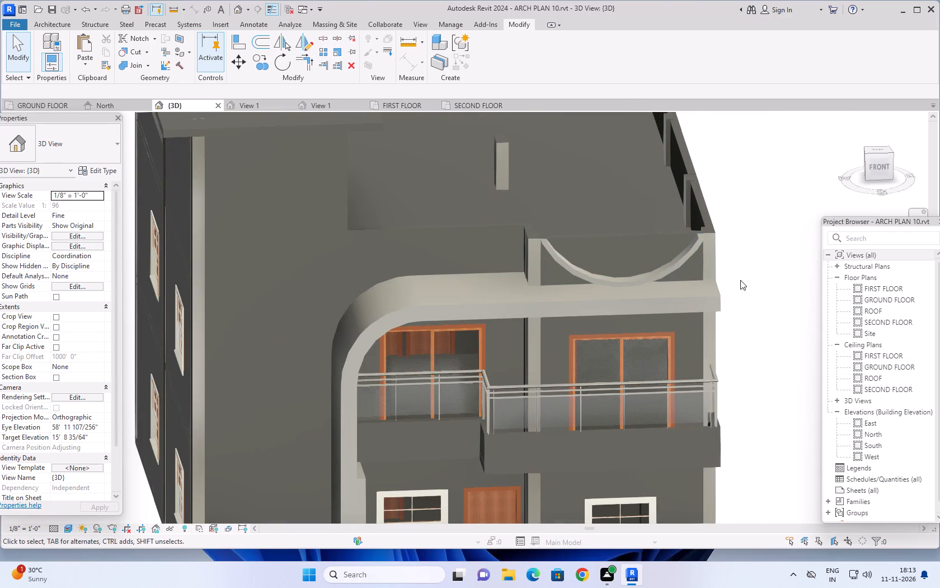
shift+middle_drag(741, 269, 746, 176)
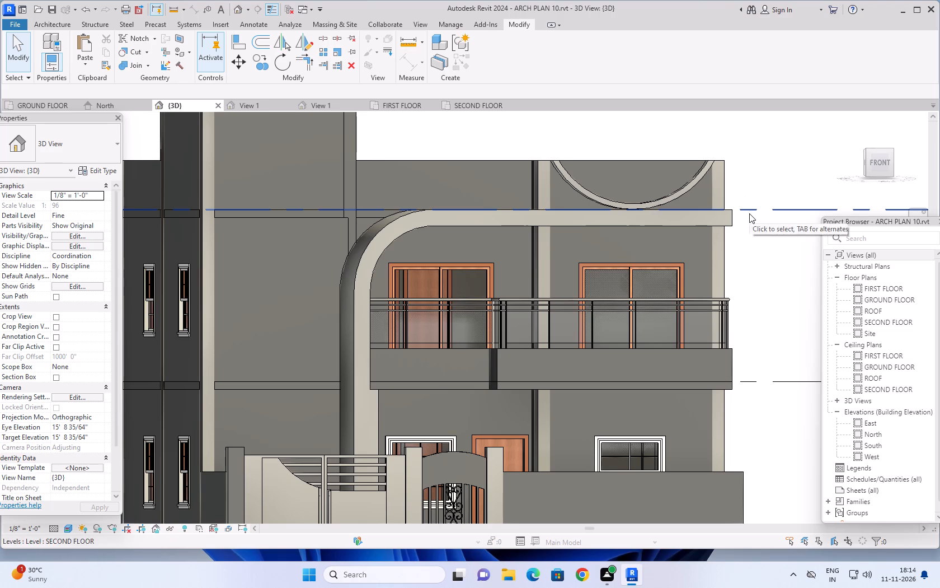
scroll(752, 221, down, 2)
middle_drag(761, 247, 732, 258)
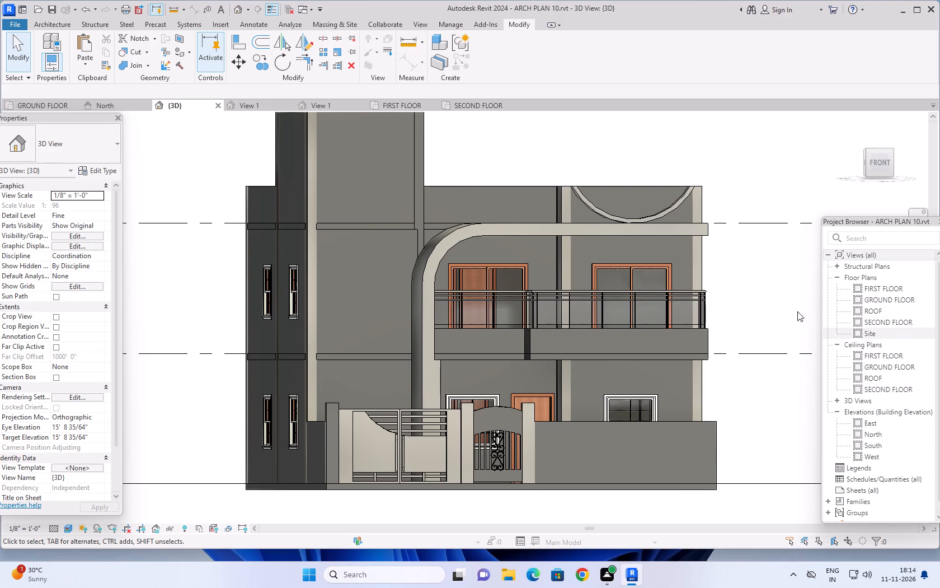
scroll(789, 298, down, 2)
middle_drag(786, 290, 770, 282)
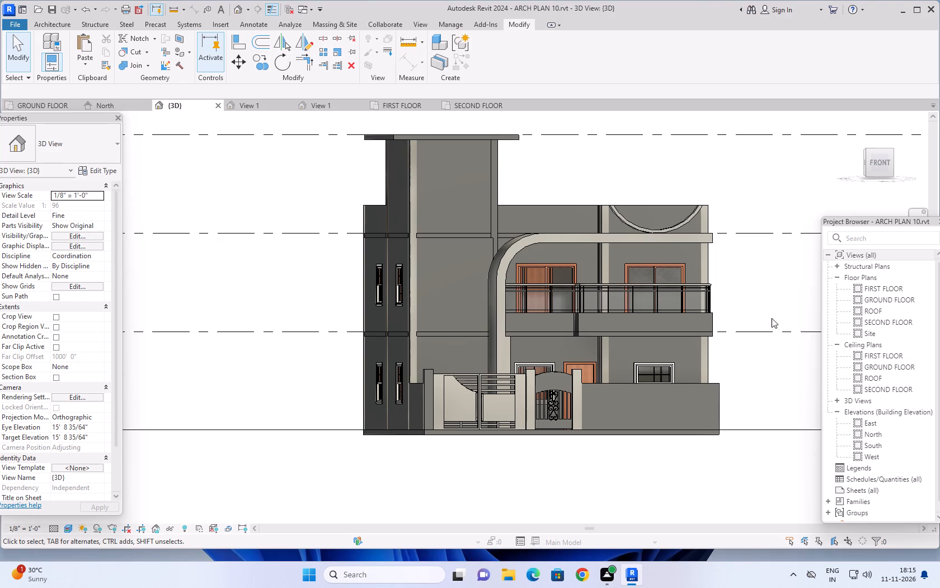
middle_drag(785, 371, 727, 406)
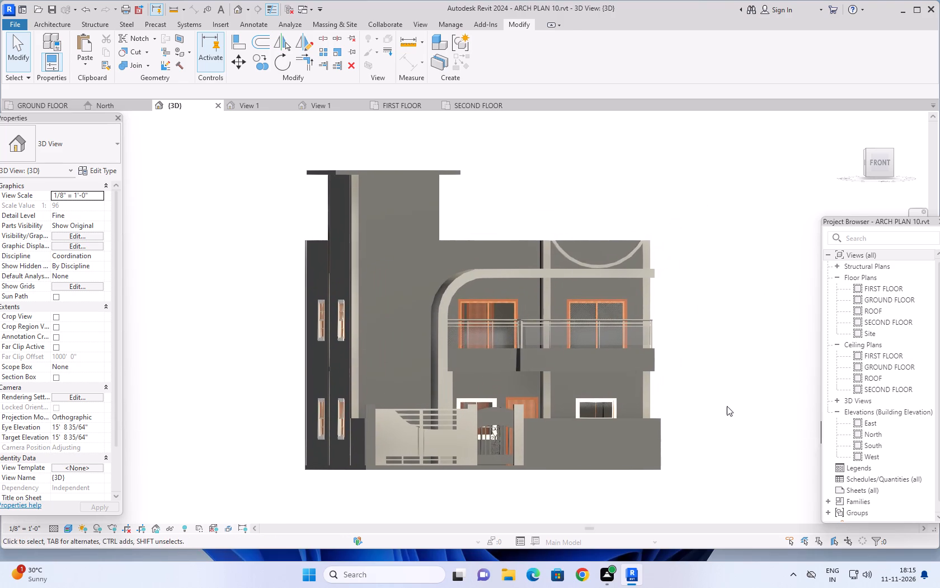
Open the parapet's curved band for in-place editing and delete its extrusion.
click(565, 254)
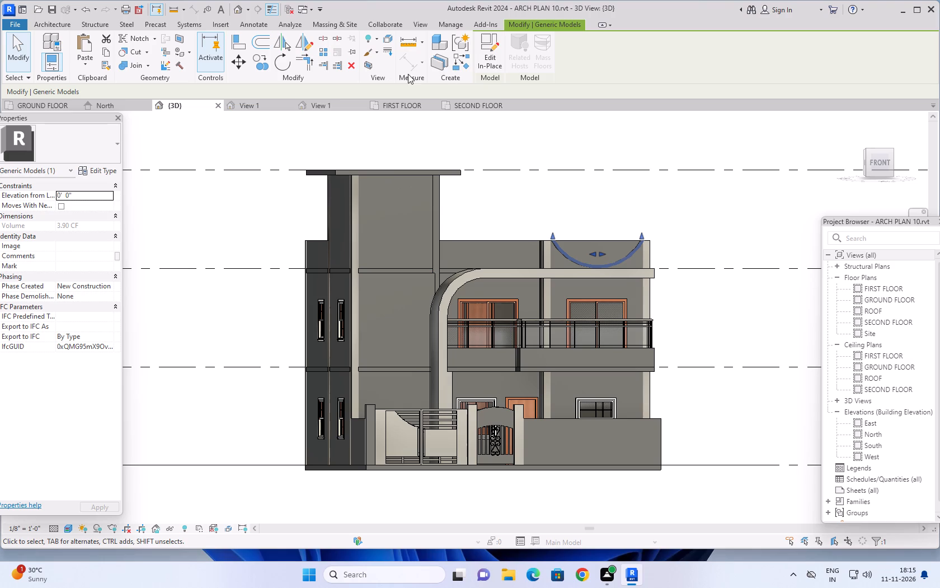
click(485, 46)
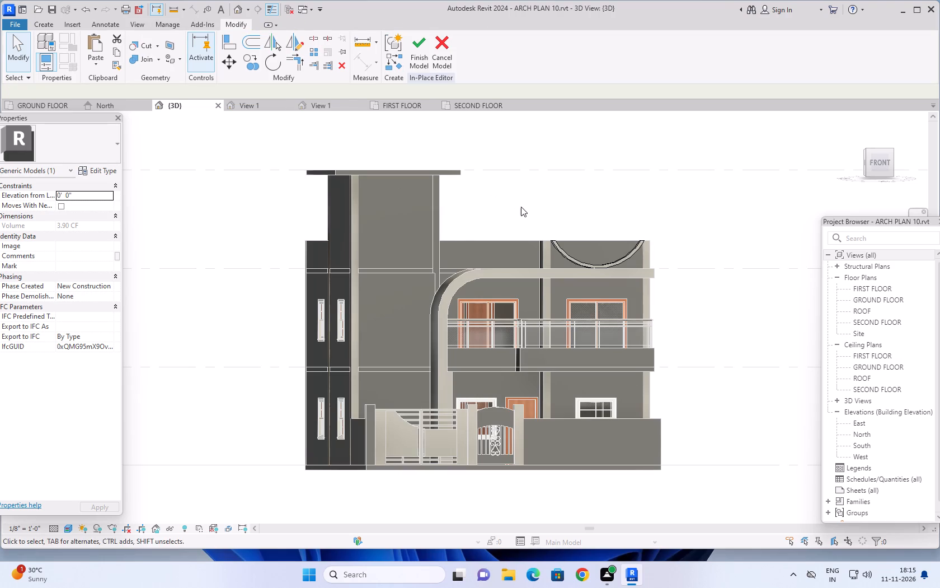
click(881, 157)
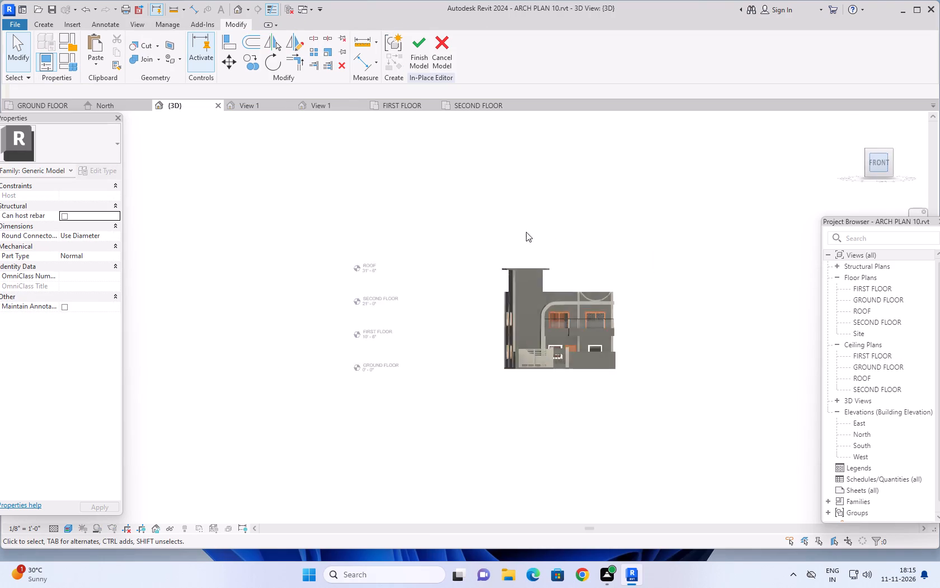
scroll(518, 276, up, 3)
scroll(372, 297, up, 4)
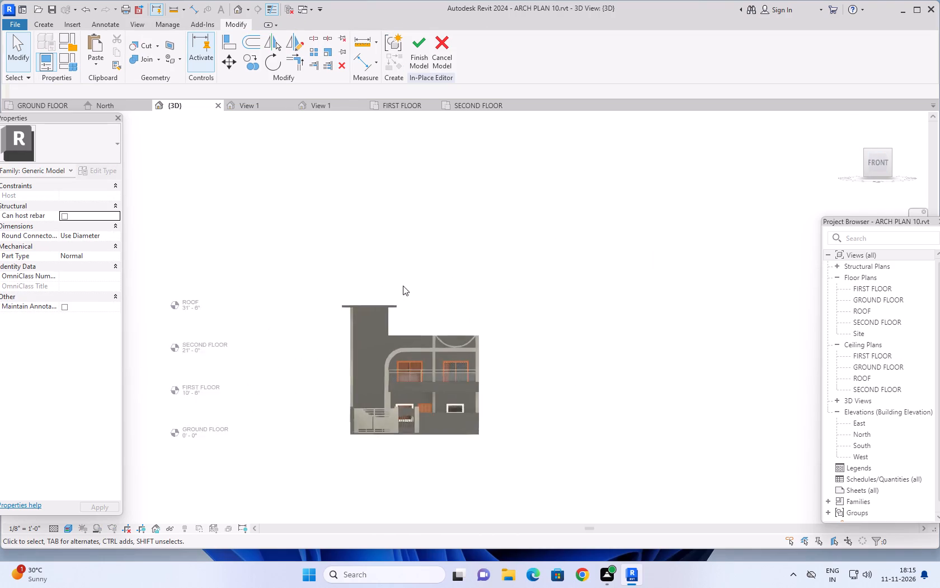
scroll(403, 286, up, 1)
scroll(478, 290, up, 4)
middle_drag(478, 305, 617, 238)
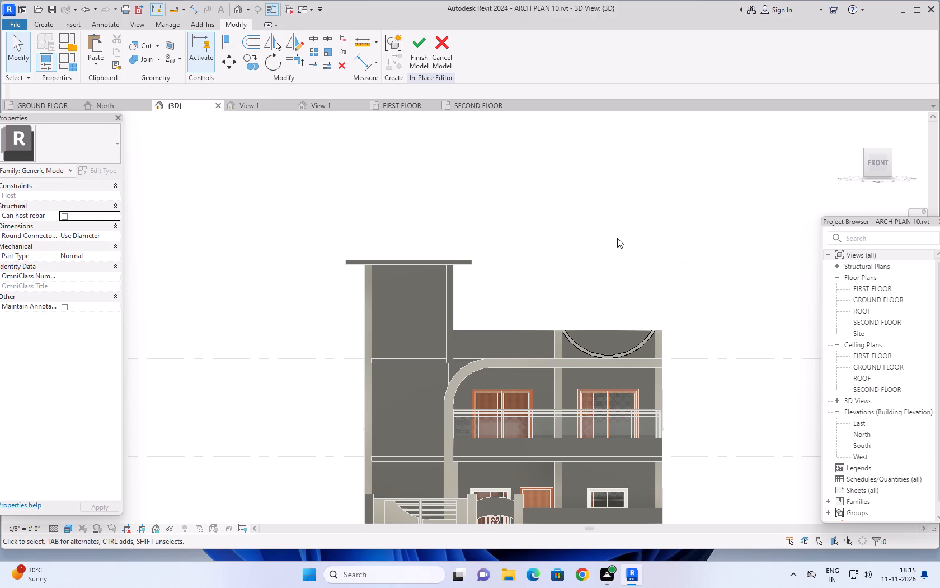
scroll(727, 363, down, 1)
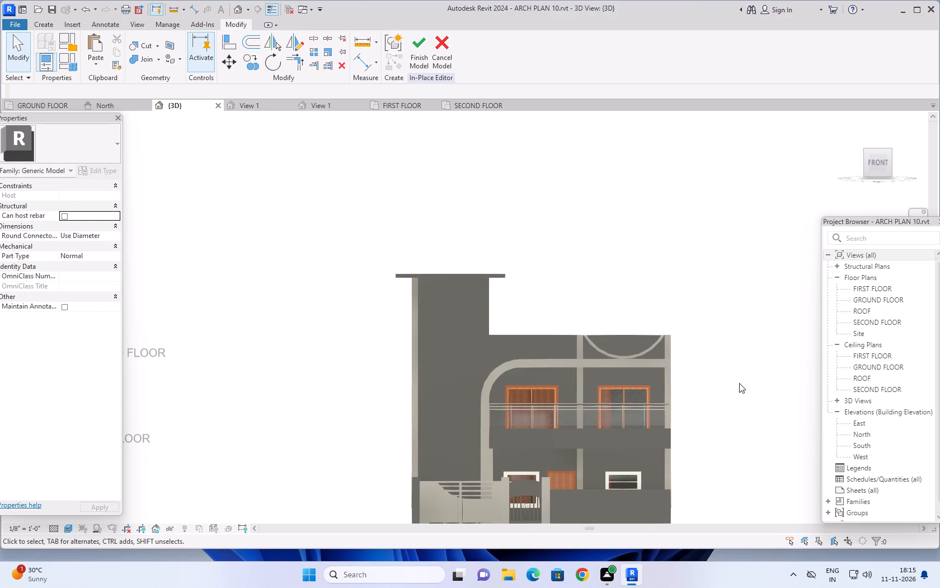
middle_drag(739, 383, 735, 368)
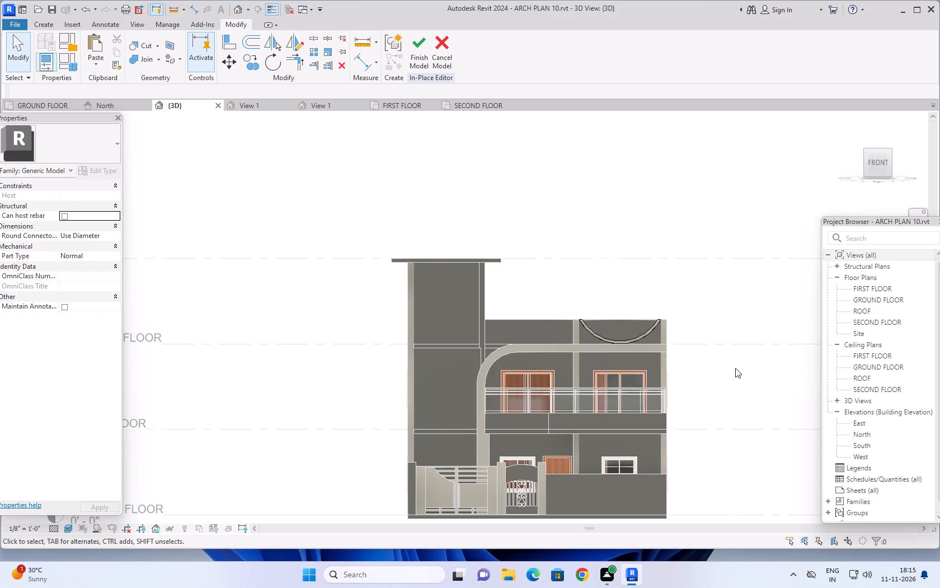
scroll(635, 337, up, 2)
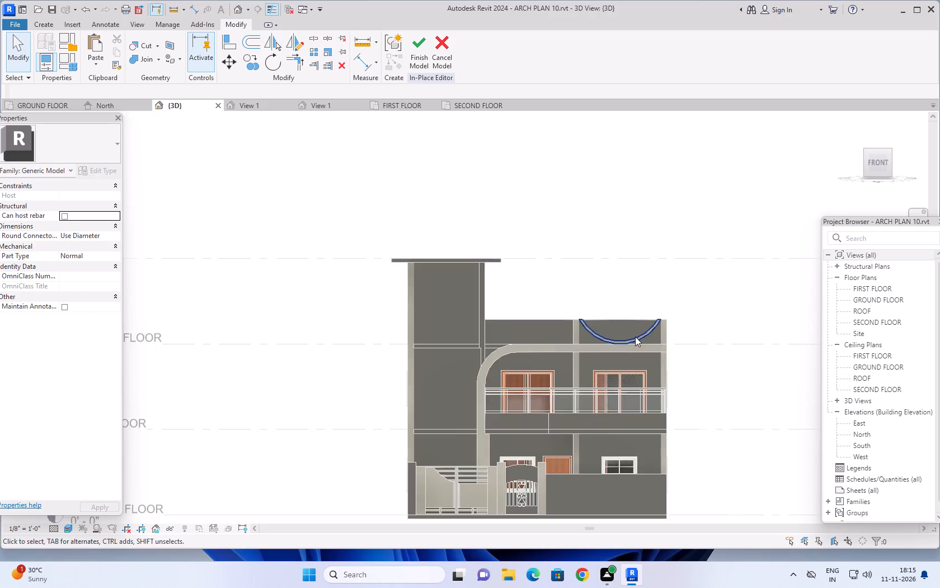
scroll(635, 337, up, 3)
scroll(754, 333, down, 1)
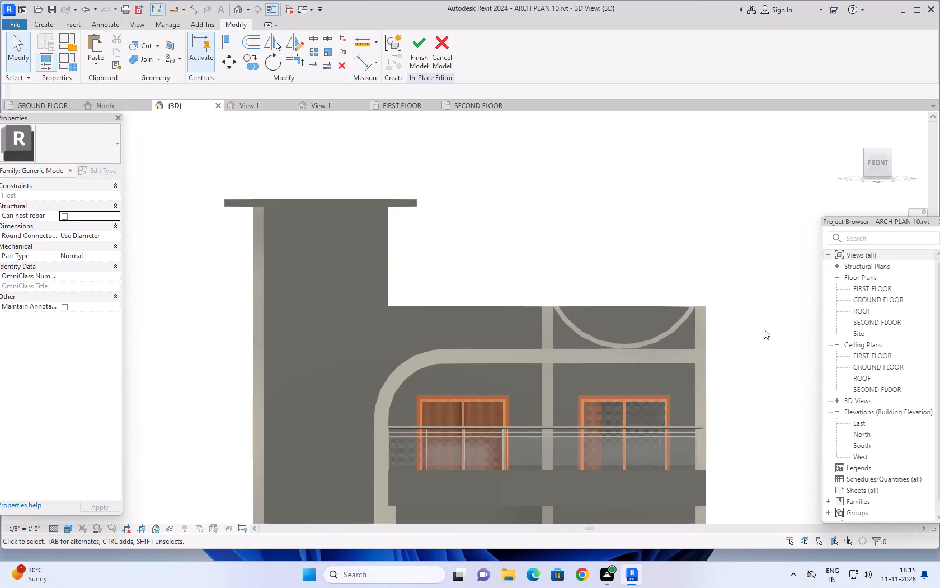
scroll(764, 326, down, 1)
middle_drag(760, 323, 712, 306)
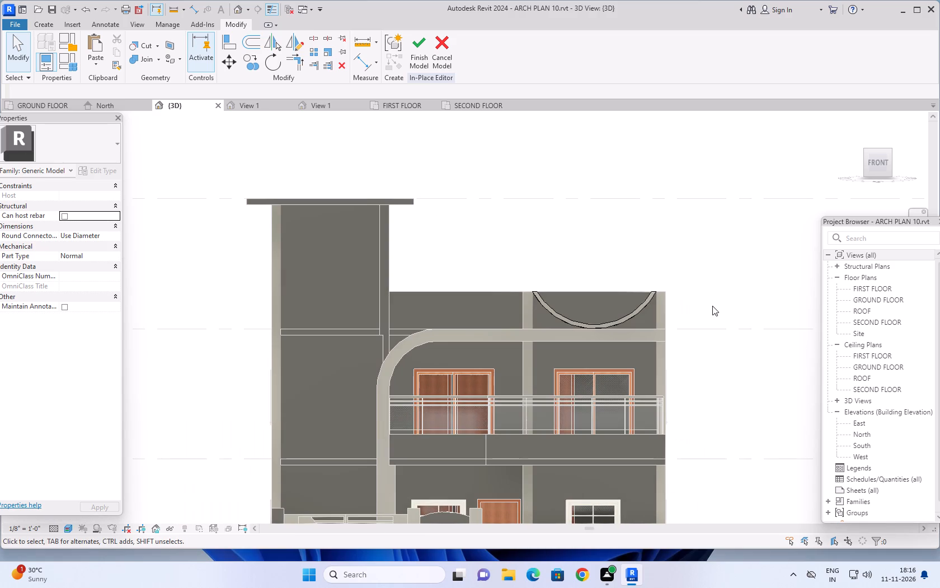
key(Escape)
key(Escape)
key(Escape)
click(631, 316)
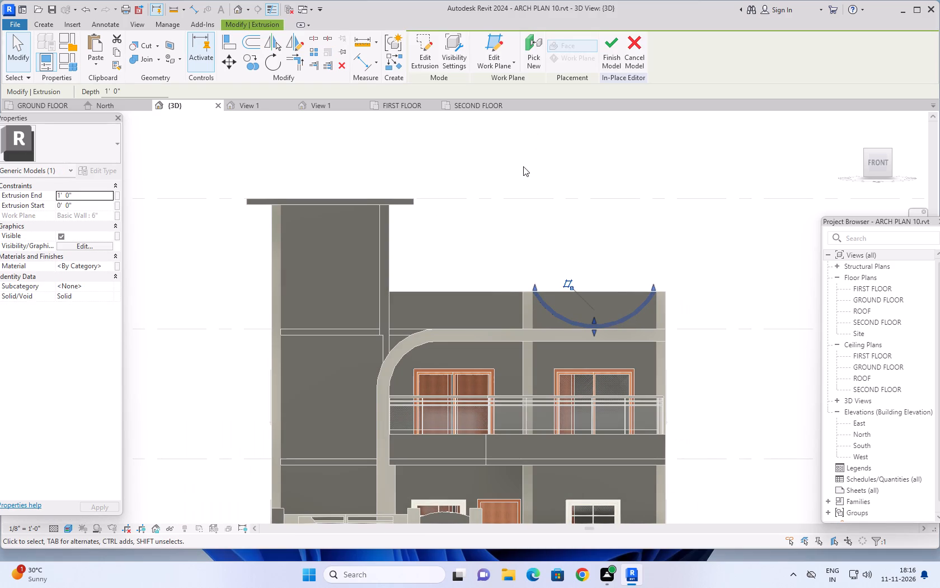
key(Delete)
Start a Sweep in the in-place model and pick the second-floor parapet's front face between the columns as its work plane.
middle_drag(599, 240, 561, 220)
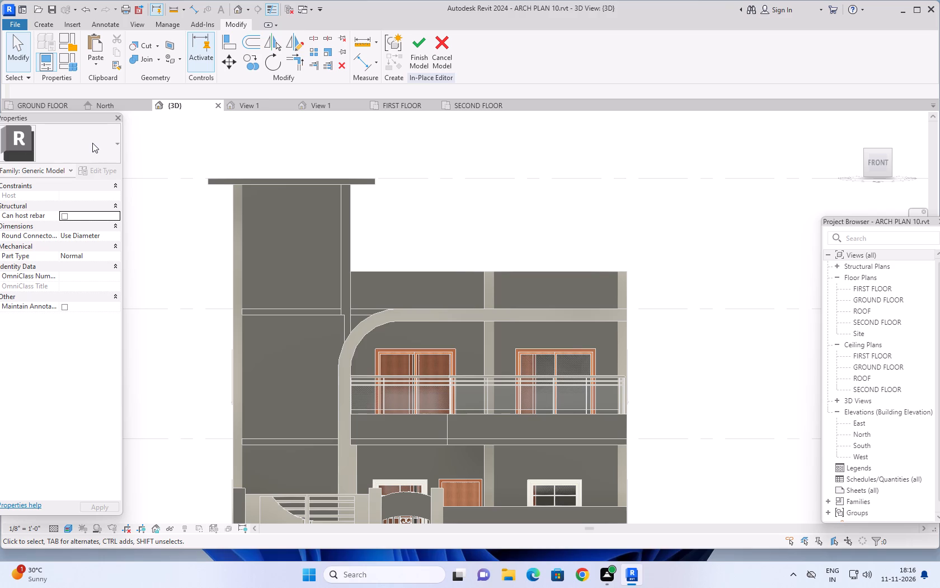
click(53, 25)
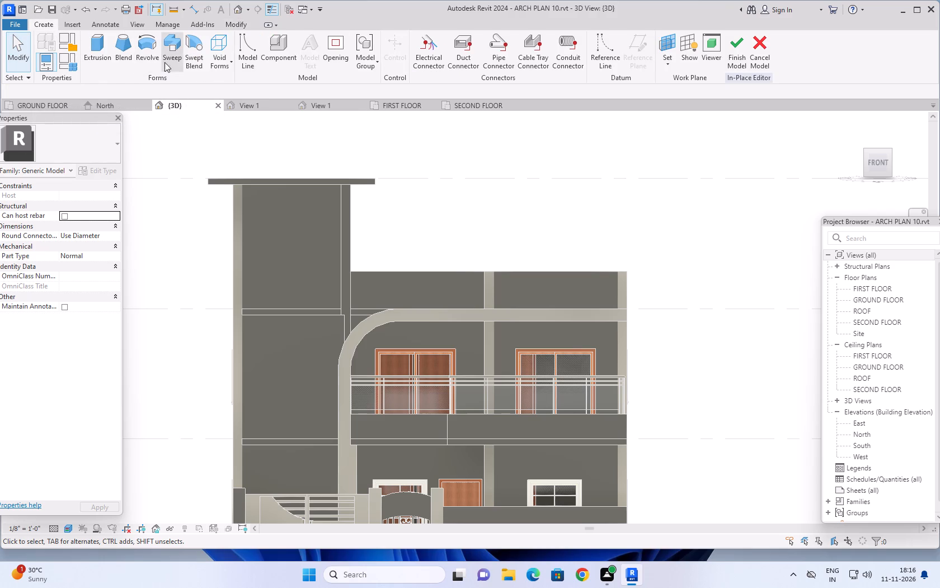
click(172, 45)
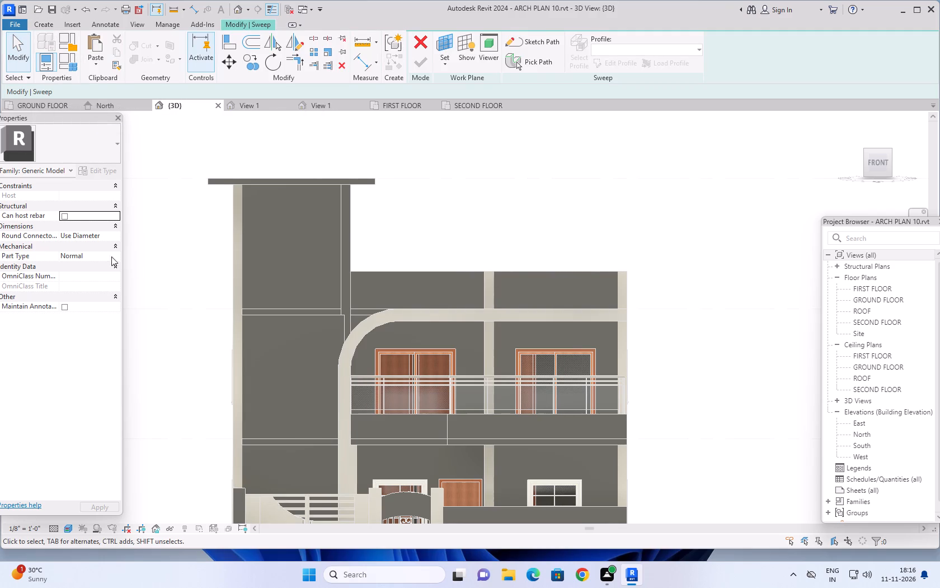
click(446, 63)
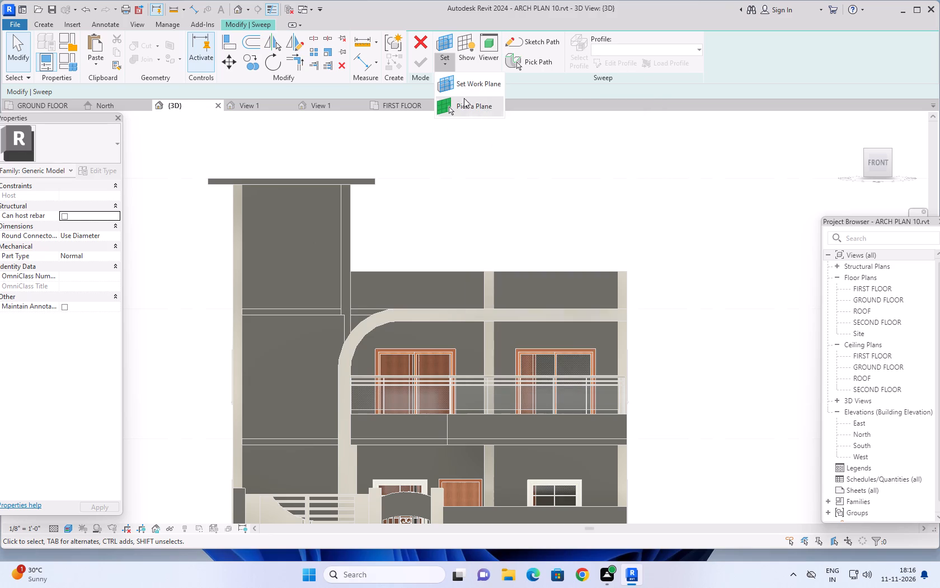
click(461, 106)
click(534, 286)
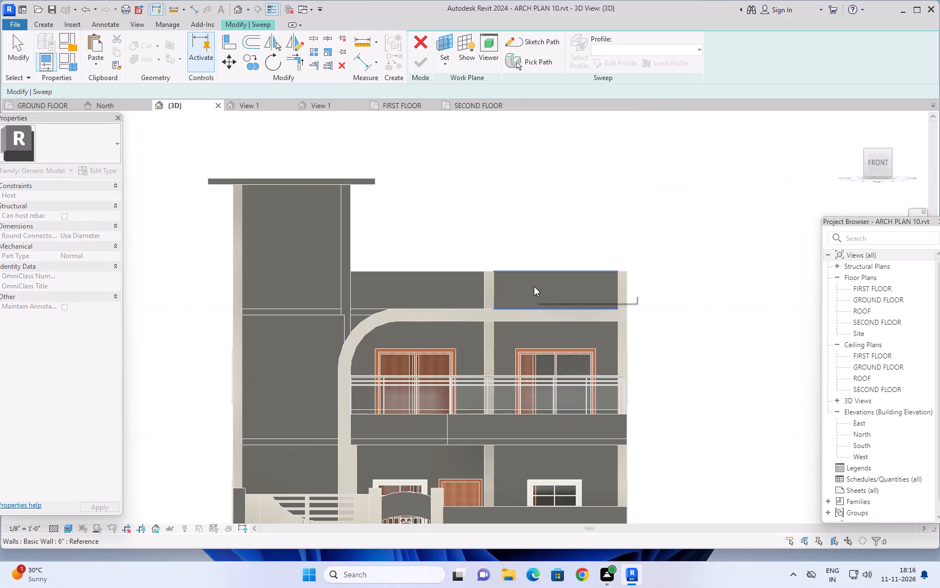
Draw a rectangle about 10'-0" by 2" along the top of the second-floor parapet's front face, between the two columns.
scroll(423, 272, up, 5)
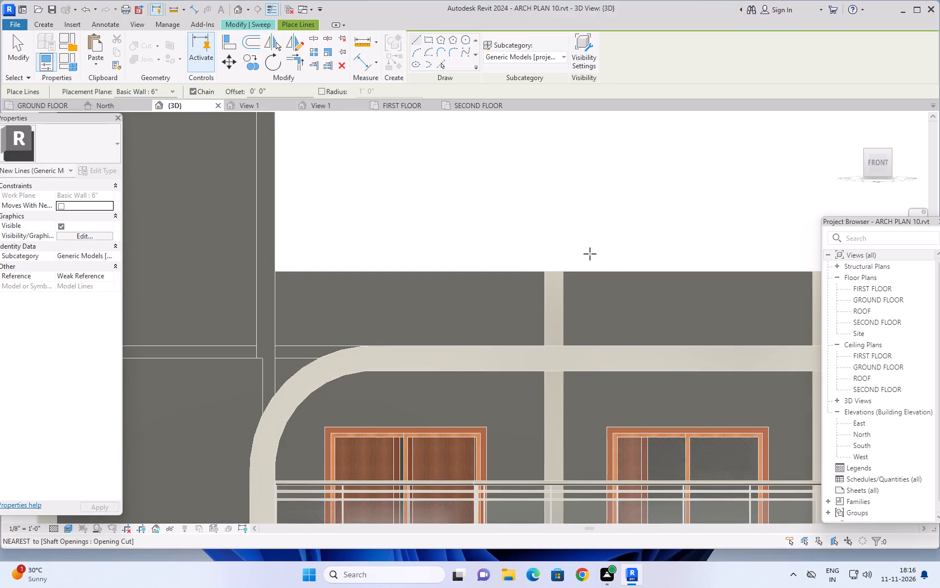
scroll(603, 256, down, 2)
middle_drag(586, 246, 560, 248)
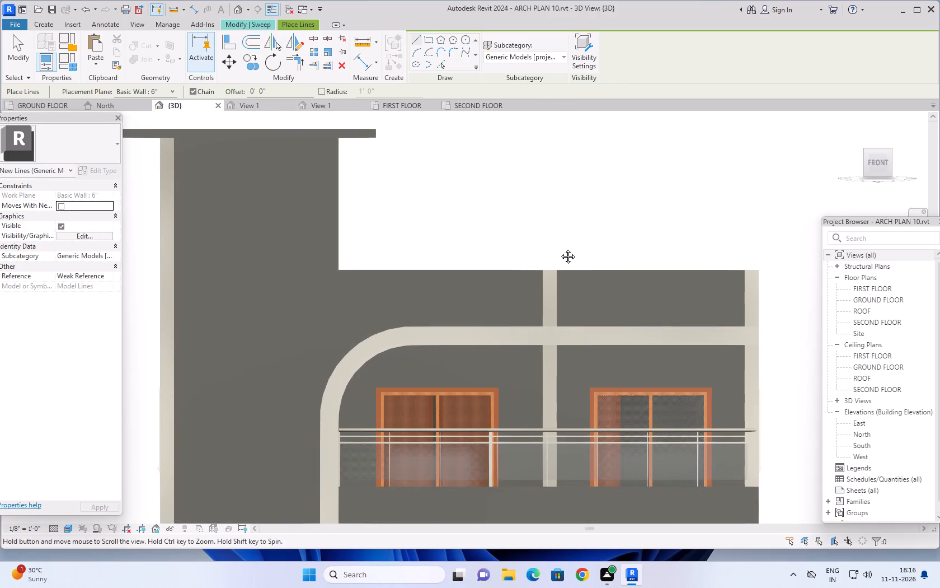
middle_drag(560, 248, 541, 248)
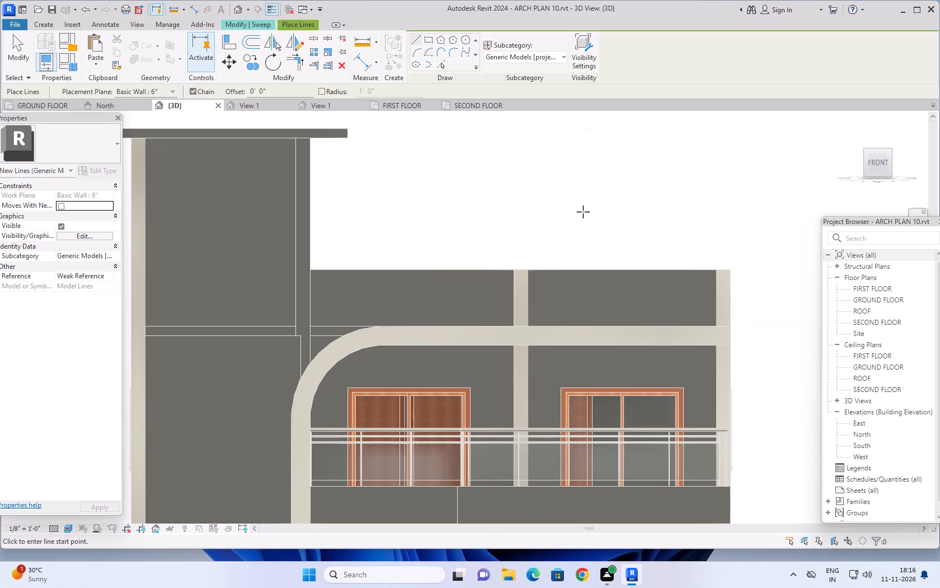
click(425, 40)
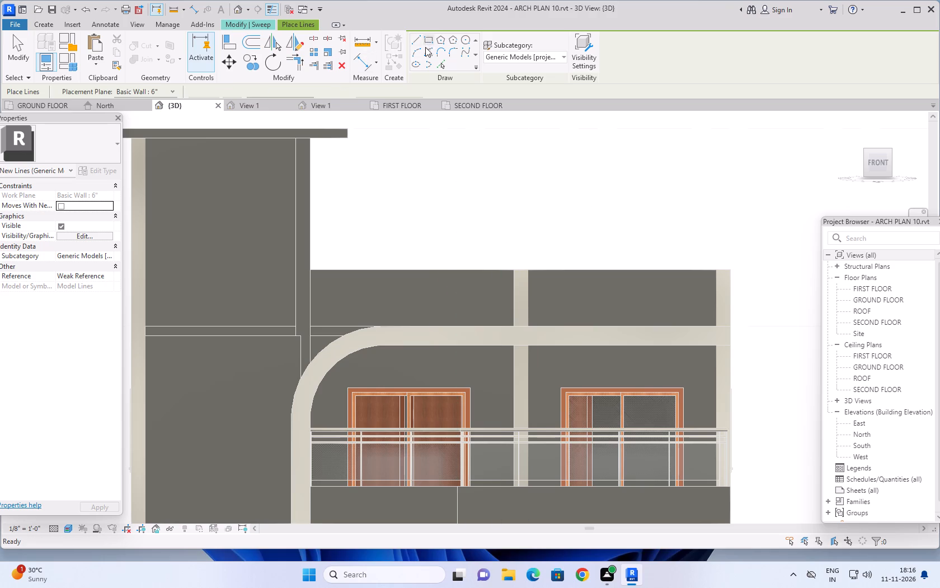
scroll(713, 270, up, 5)
click(720, 269)
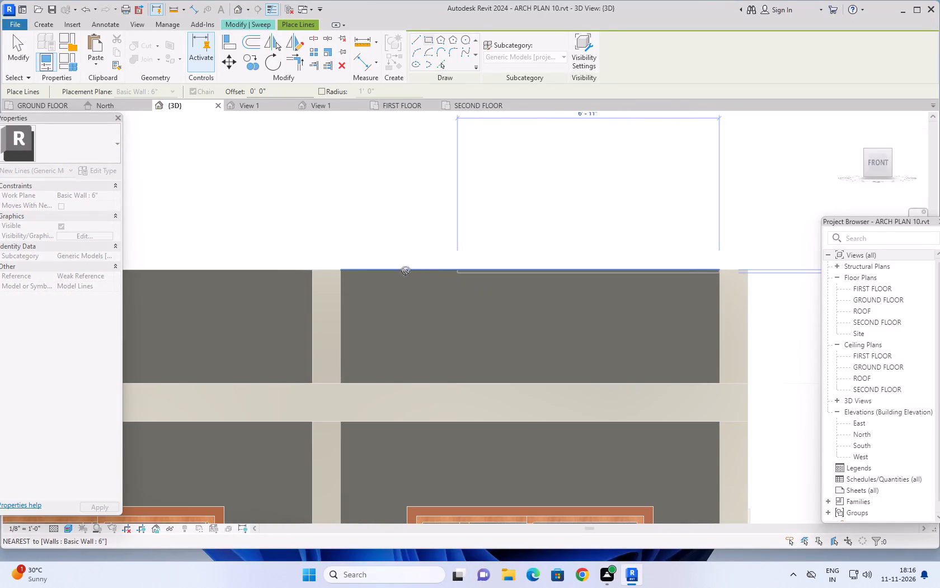
click(341, 276)
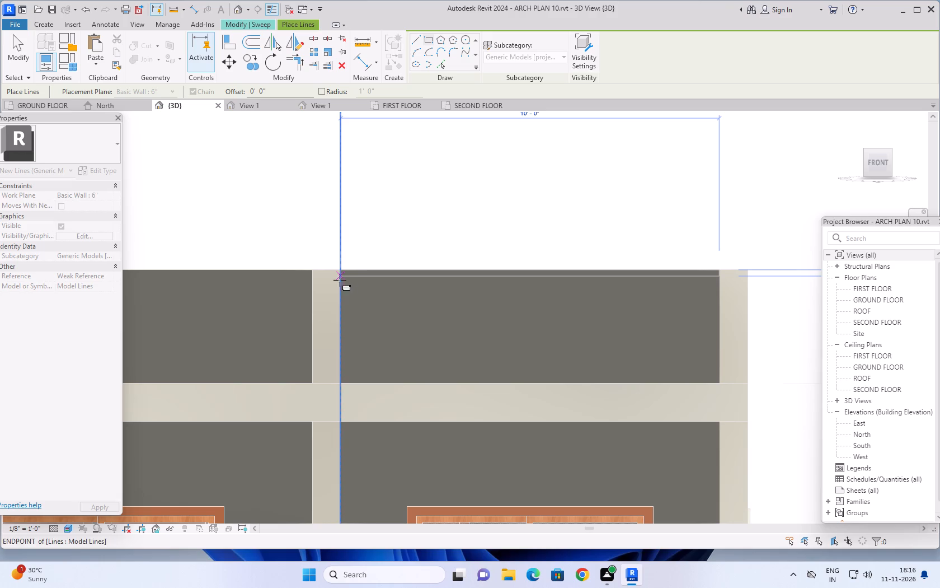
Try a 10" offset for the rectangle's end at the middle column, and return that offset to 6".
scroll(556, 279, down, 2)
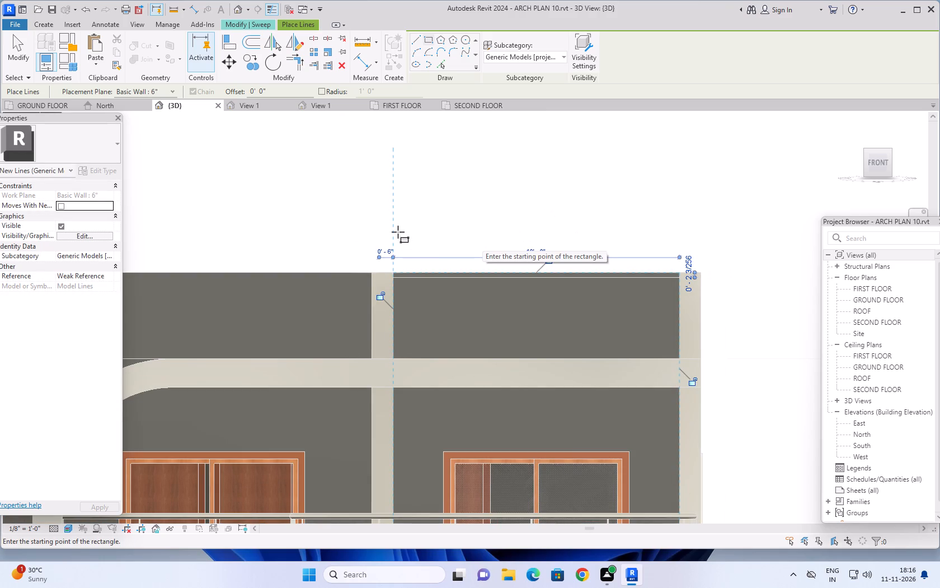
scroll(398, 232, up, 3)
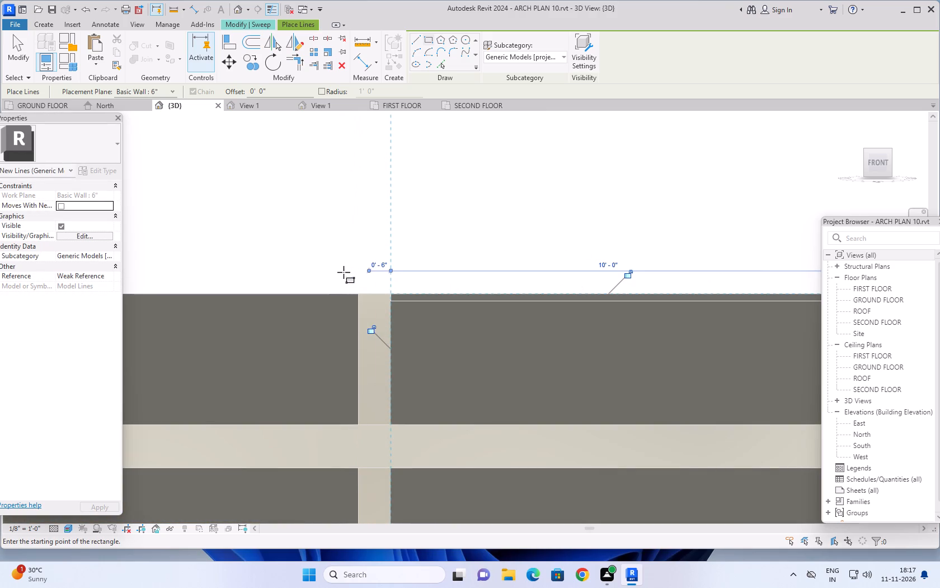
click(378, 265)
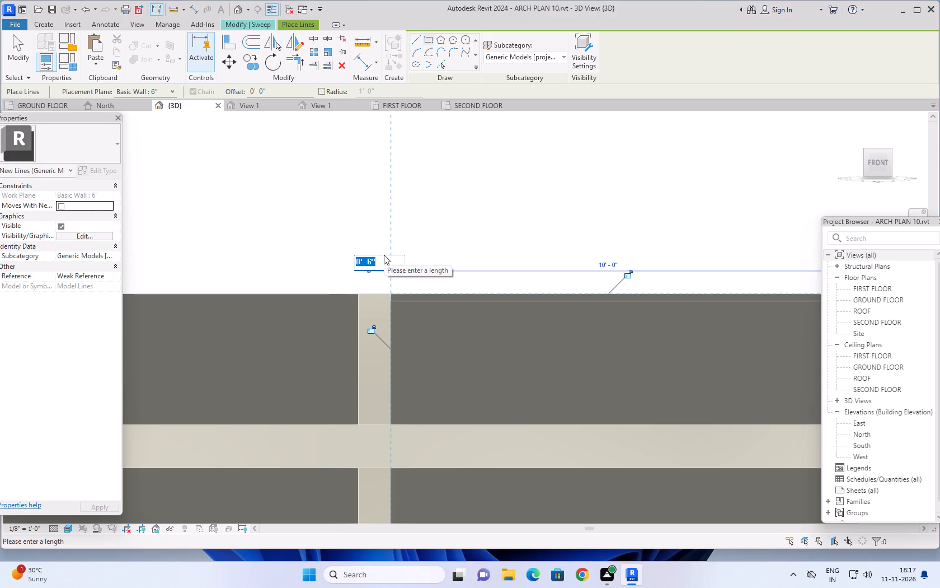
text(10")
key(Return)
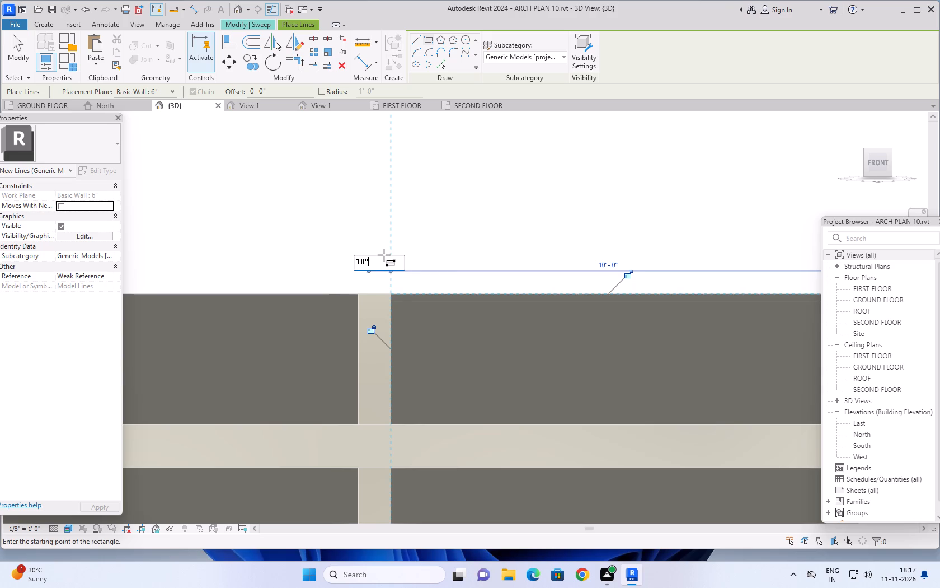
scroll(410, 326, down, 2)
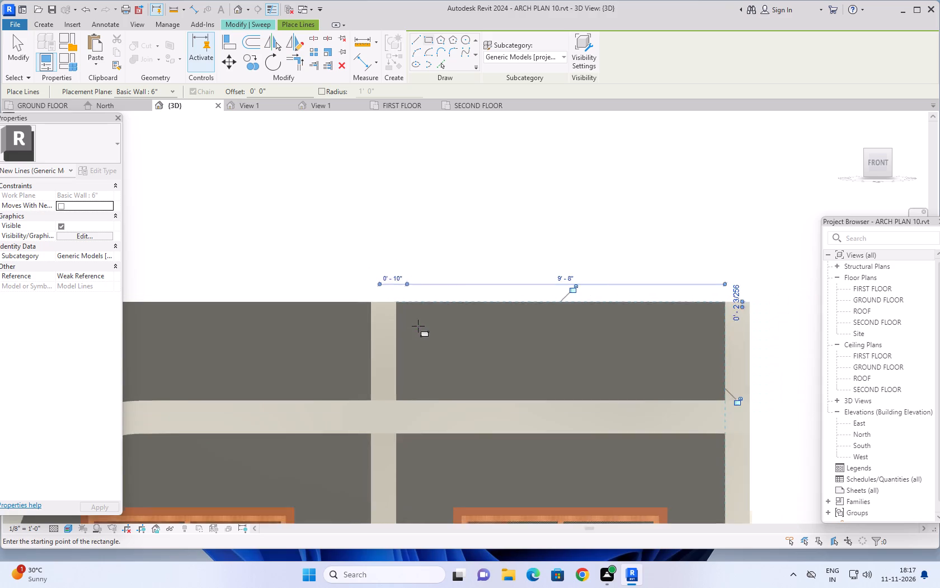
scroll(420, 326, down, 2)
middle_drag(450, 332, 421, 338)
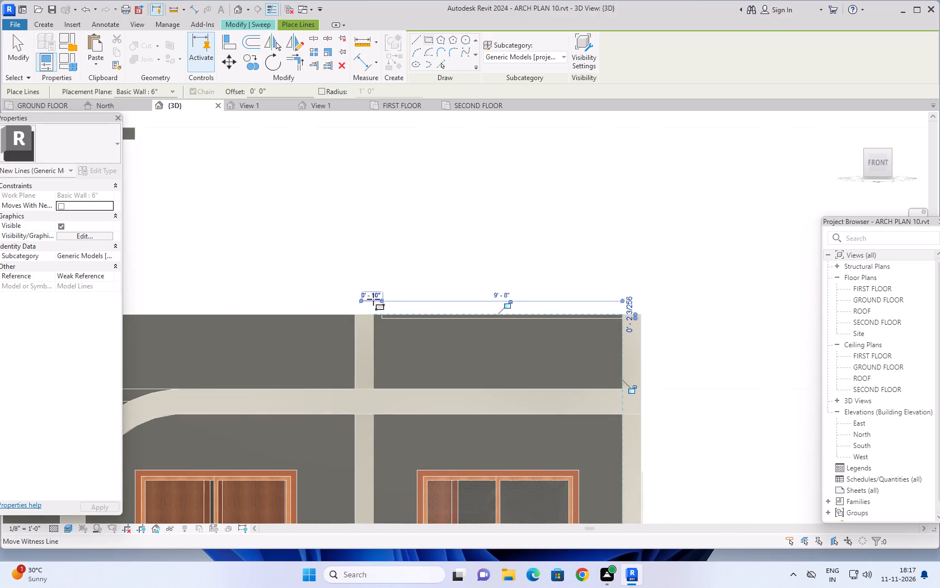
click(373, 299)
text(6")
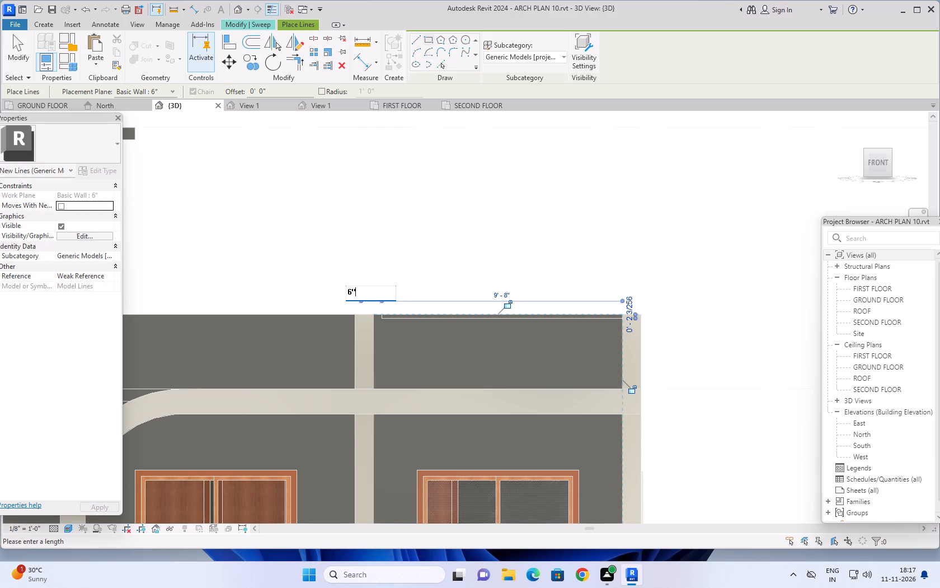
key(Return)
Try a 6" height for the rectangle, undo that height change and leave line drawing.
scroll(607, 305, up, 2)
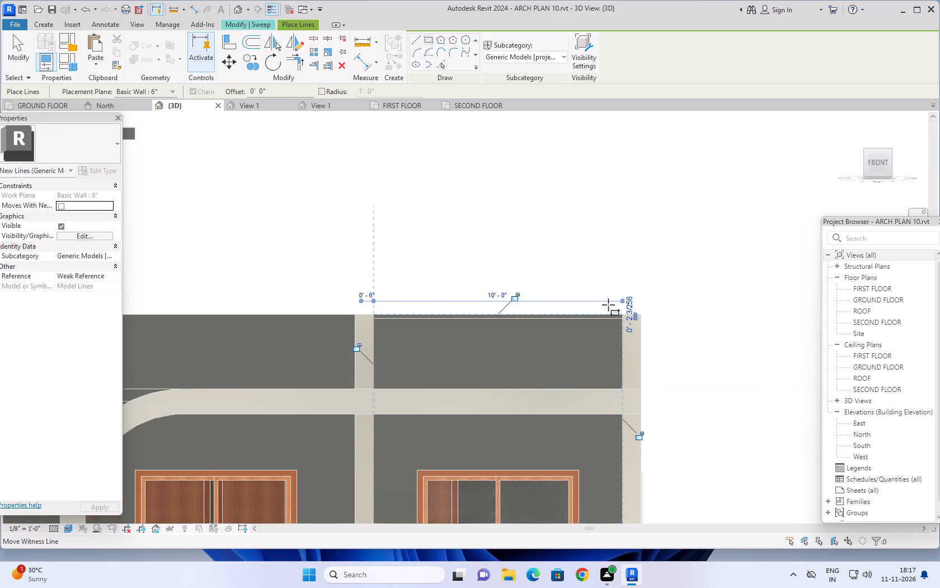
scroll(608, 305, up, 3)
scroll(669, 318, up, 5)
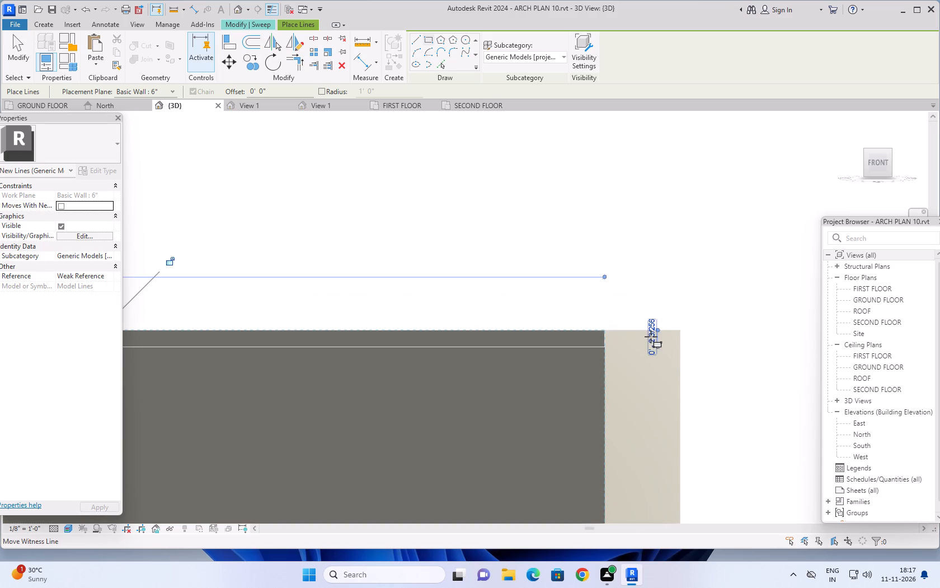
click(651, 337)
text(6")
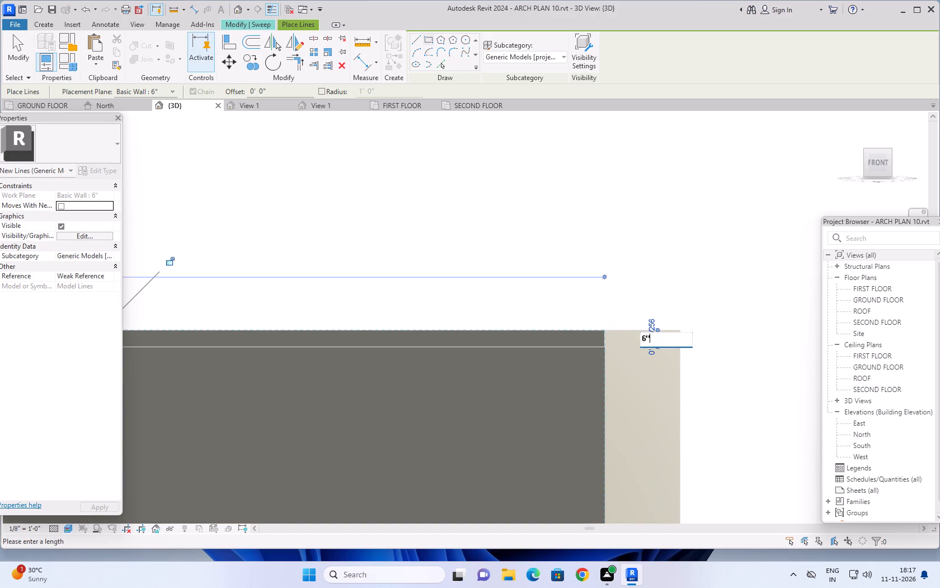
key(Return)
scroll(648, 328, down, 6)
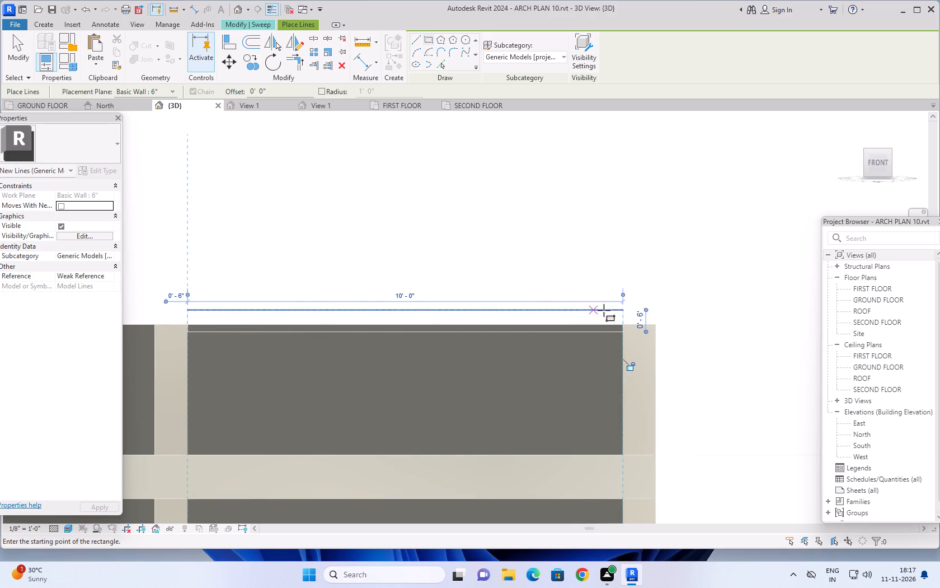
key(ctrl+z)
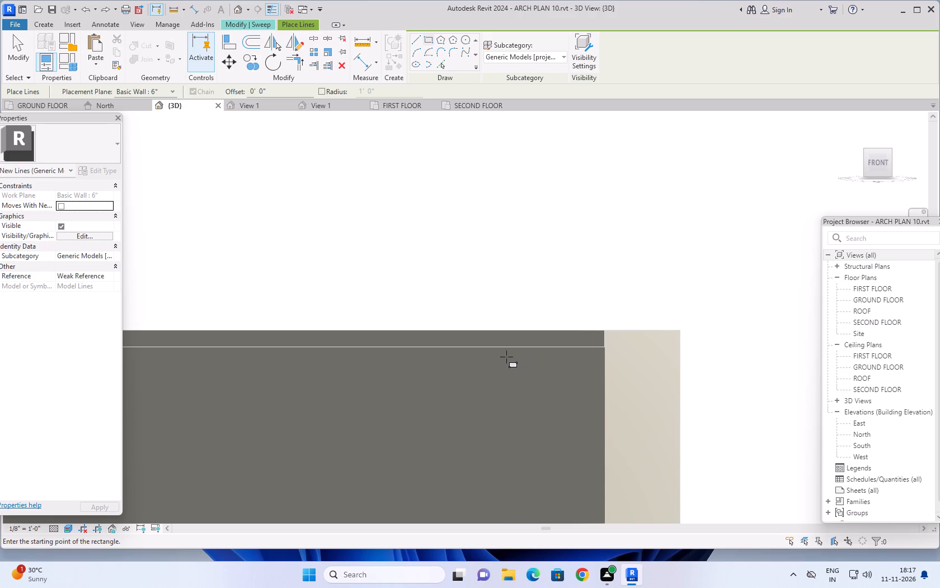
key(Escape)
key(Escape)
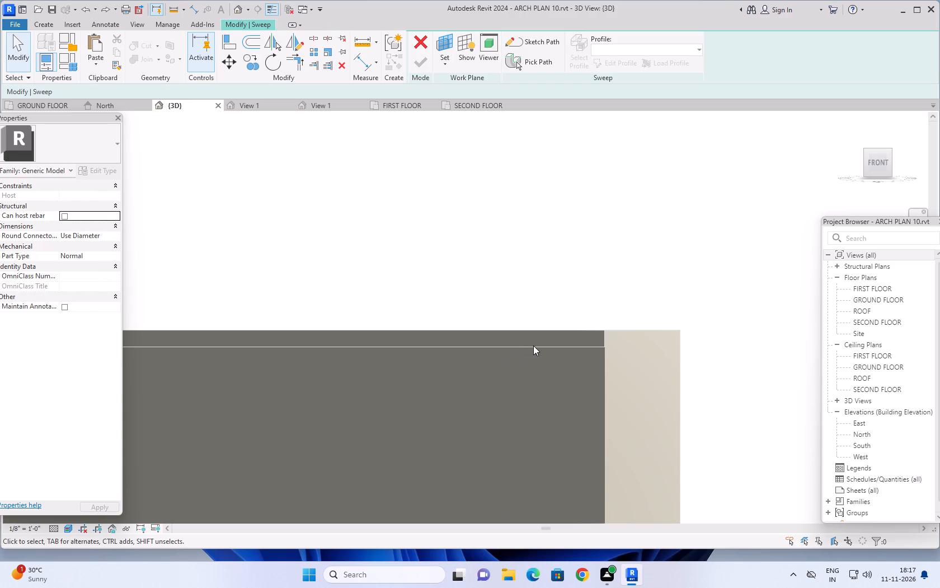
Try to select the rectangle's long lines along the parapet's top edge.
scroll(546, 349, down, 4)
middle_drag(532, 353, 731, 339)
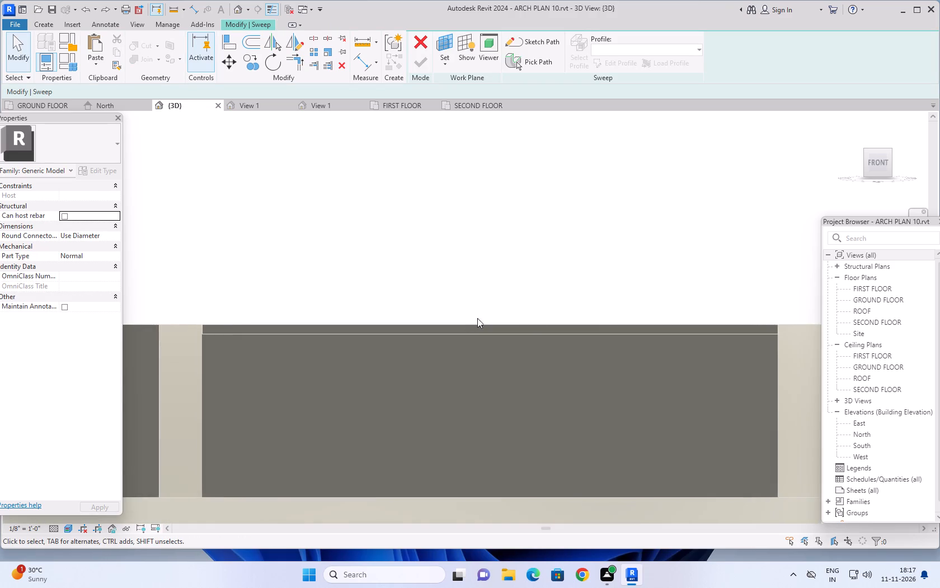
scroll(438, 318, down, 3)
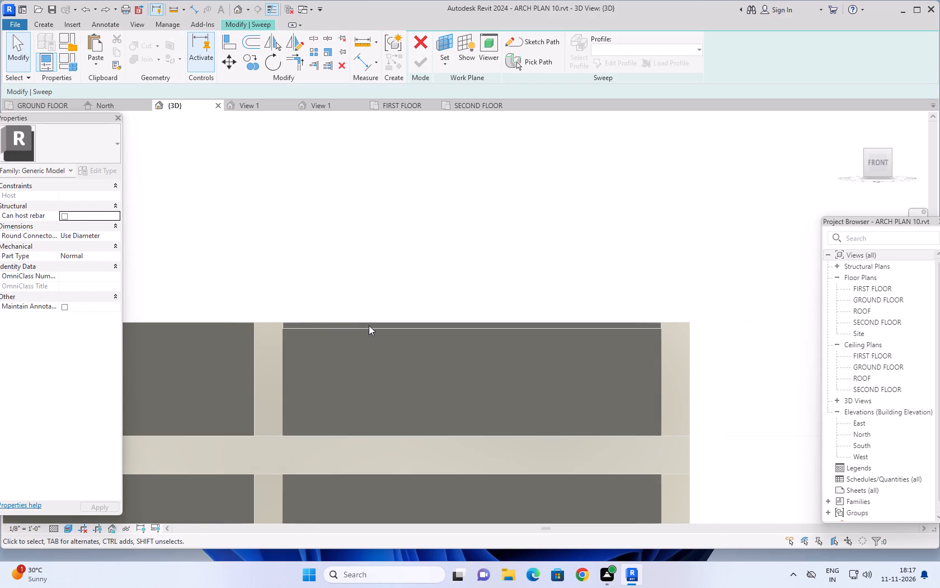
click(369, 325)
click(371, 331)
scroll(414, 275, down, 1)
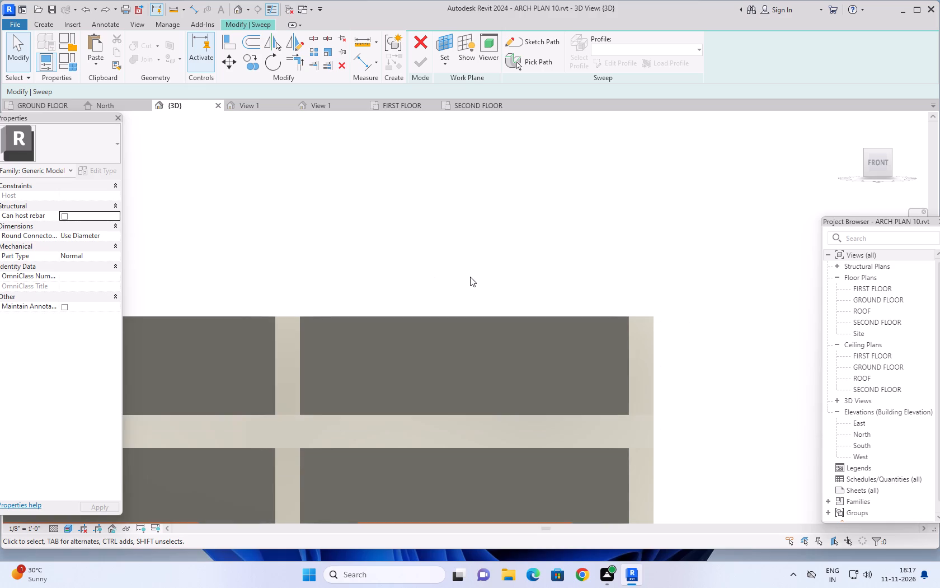
Examine the second-floor parapet's top, its column junctions and the curved facade band from the front, the side and above.
shift+middle_drag(470, 277, 430, 365)
middle_drag(391, 395, 424, 366)
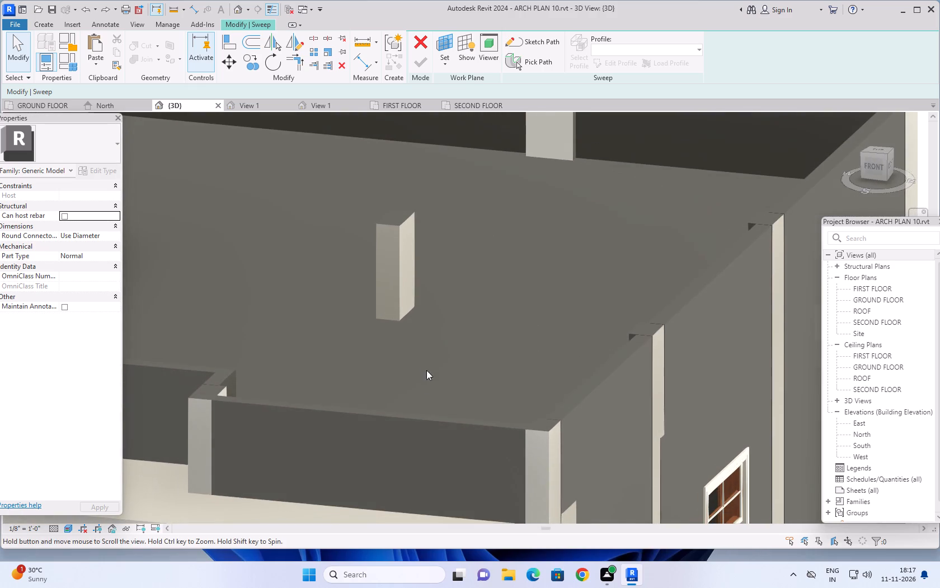
shift+middle_drag(426, 386, 345, 446)
scroll(318, 414, down, 2)
middle_drag(336, 390, 577, 296)
middle_drag(528, 351, 455, 490)
scroll(415, 341, up, 6)
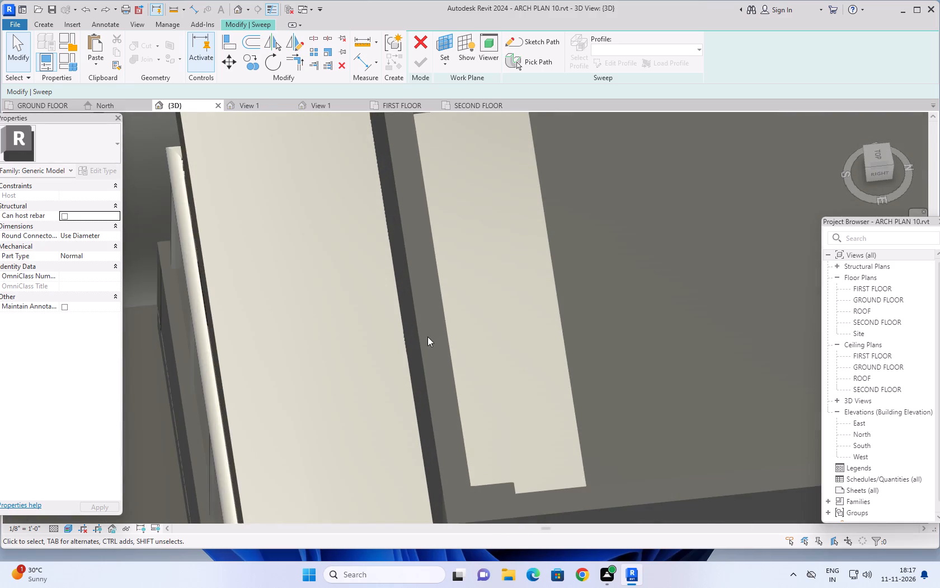
shift+middle_drag(421, 348, 542, 254)
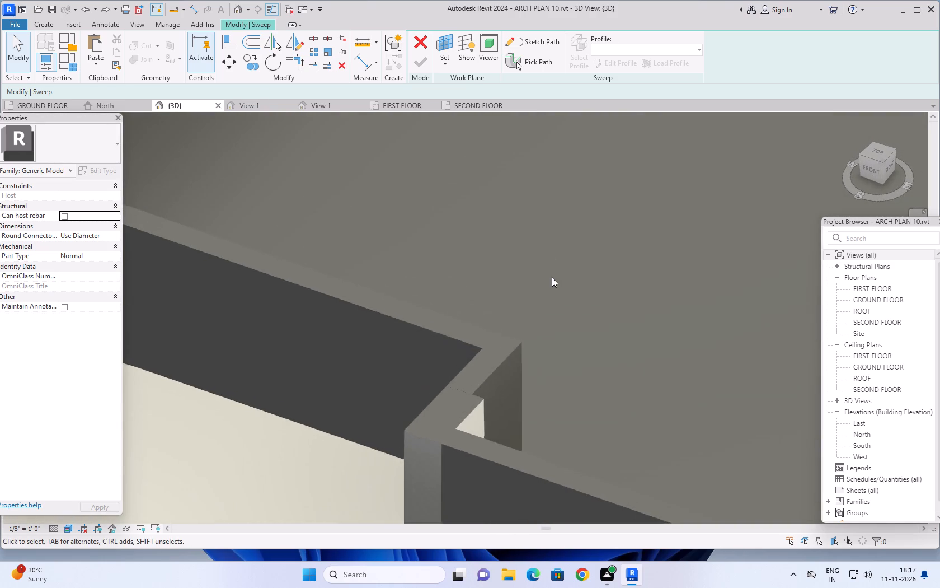
scroll(590, 320, down, 3)
middle_drag(652, 358, 590, 332)
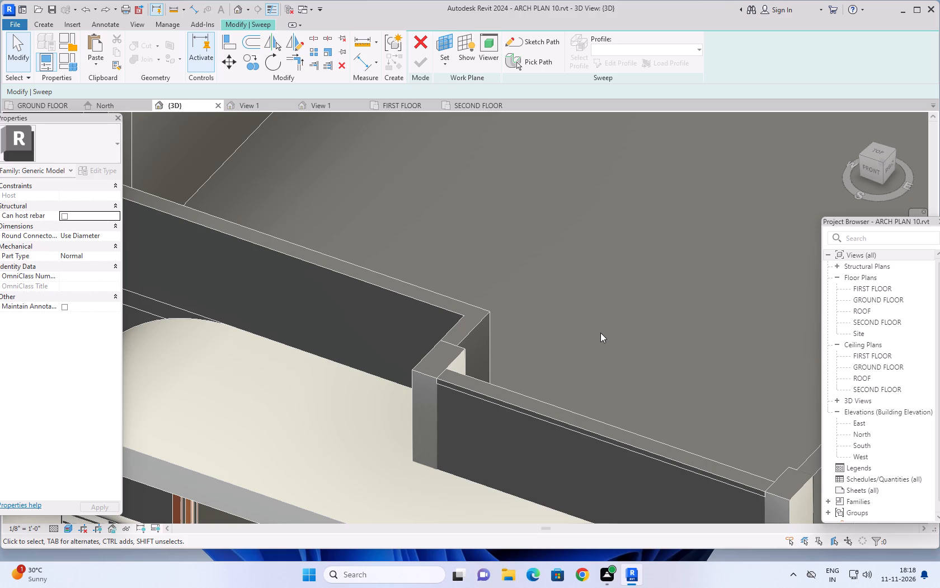
scroll(601, 333, down, 1)
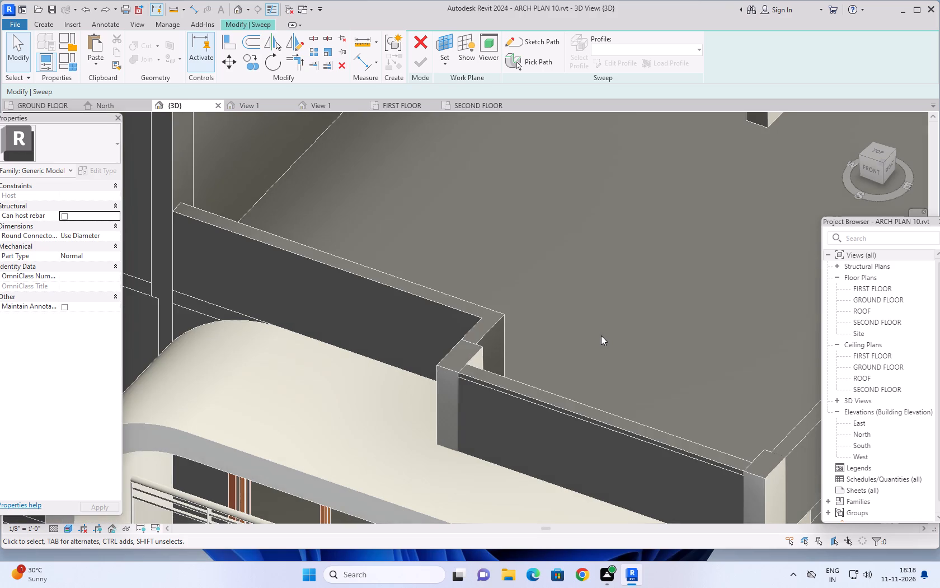
scroll(601, 335, down, 1)
scroll(656, 333, down, 1)
middle_drag(656, 333, 615, 317)
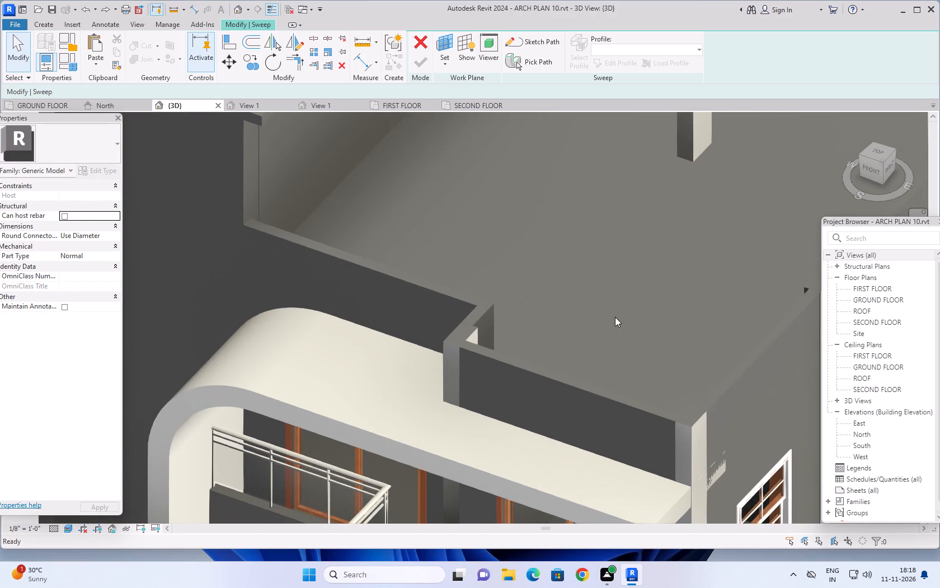
scroll(565, 392, up, 2)
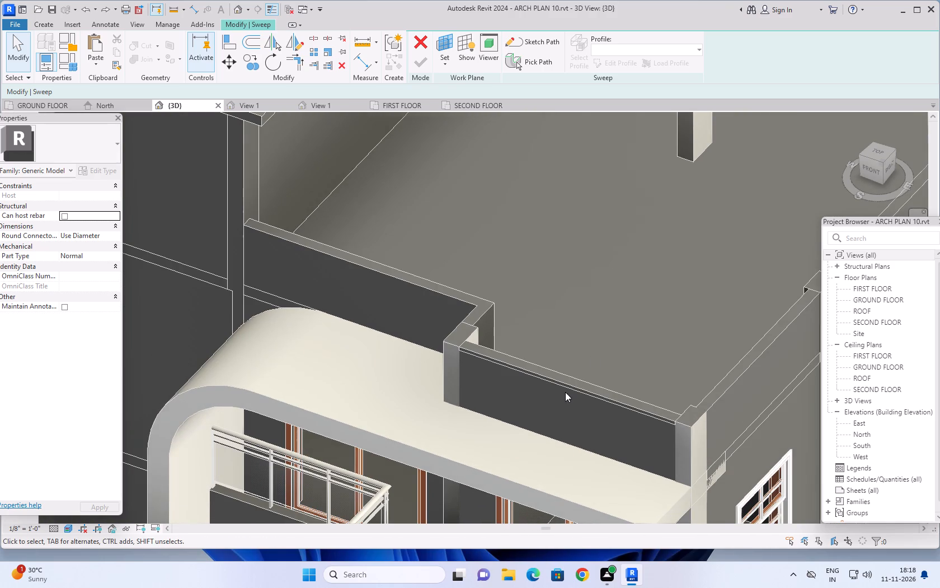
scroll(565, 392, up, 4)
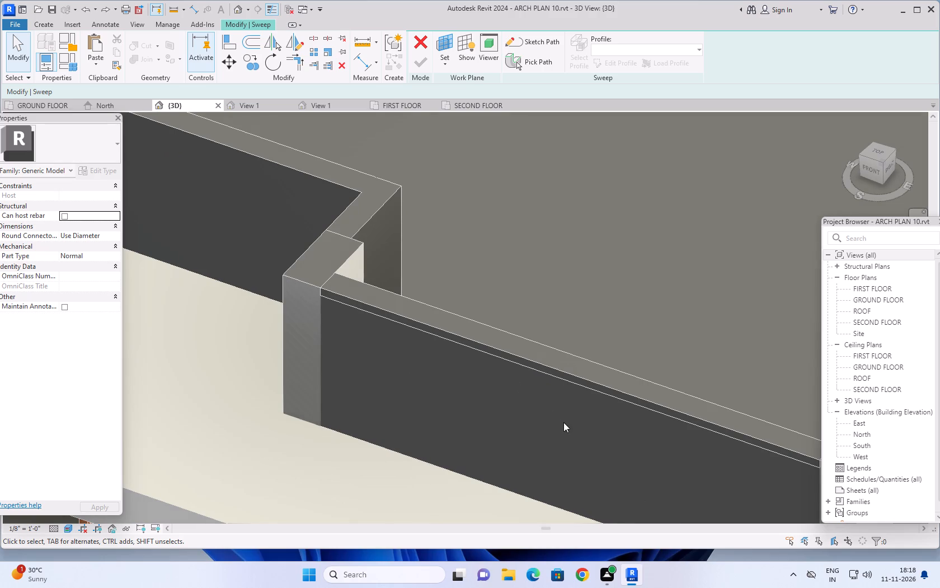
middle_drag(576, 426, 627, 360)
scroll(636, 360, down, 2)
middle_drag(689, 359, 474, 433)
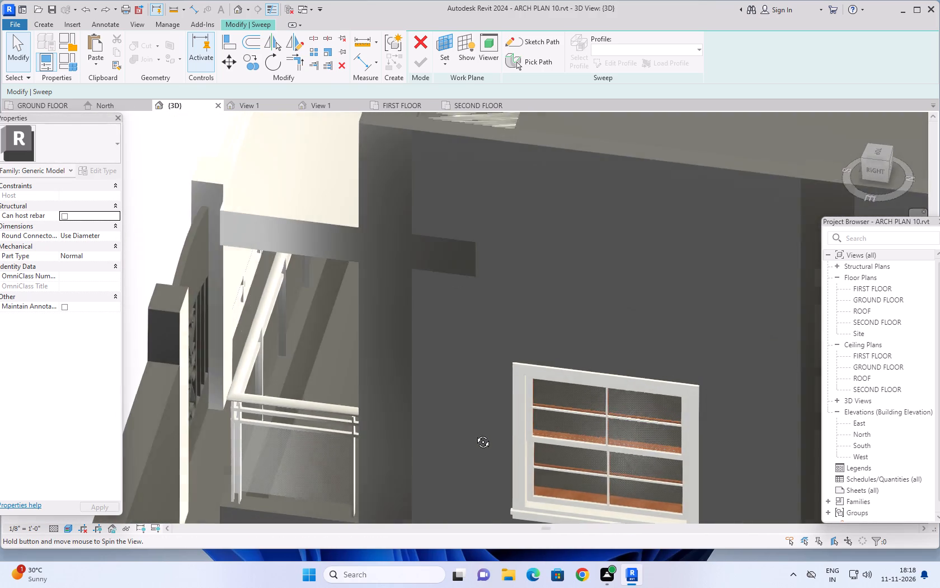
middle_drag(474, 433, 484, 477)
scroll(458, 270, down, 3)
middle_drag(507, 254, 509, 395)
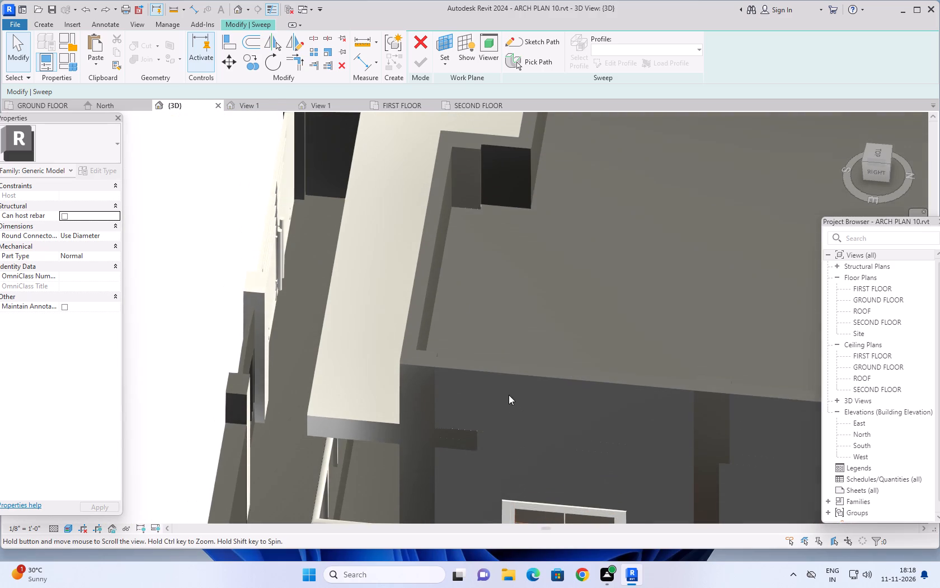
shift+middle_drag(505, 304, 518, 416)
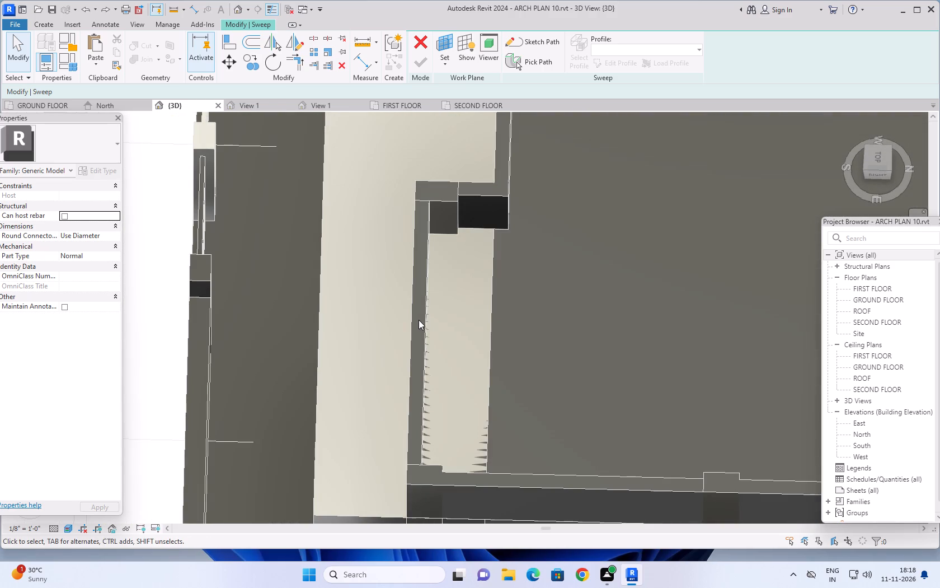
click(418, 319)
middle_drag(421, 337, 478, 296)
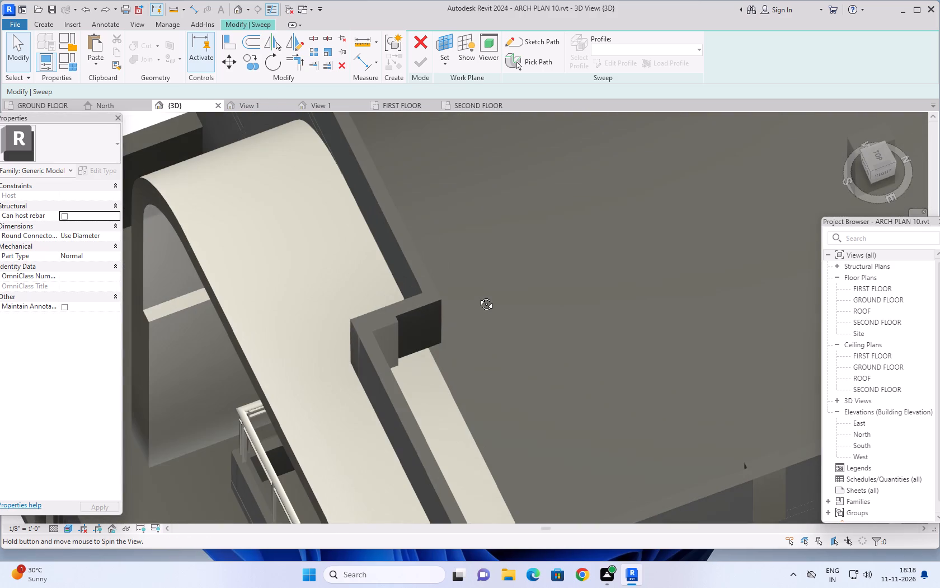
middle_drag(478, 296, 481, 295)
scroll(495, 308, down, 4)
middle_drag(529, 352, 534, 317)
middle_drag(541, 321, 547, 318)
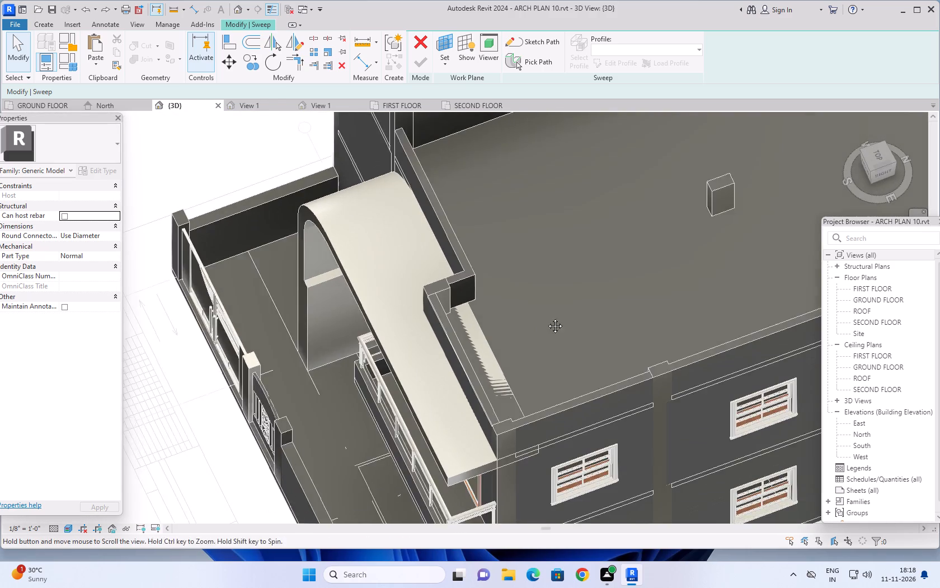
Discard the unfinished sweep for the second-floor parapet, staying in the in-place model.
middle_drag(547, 318, 680, 226)
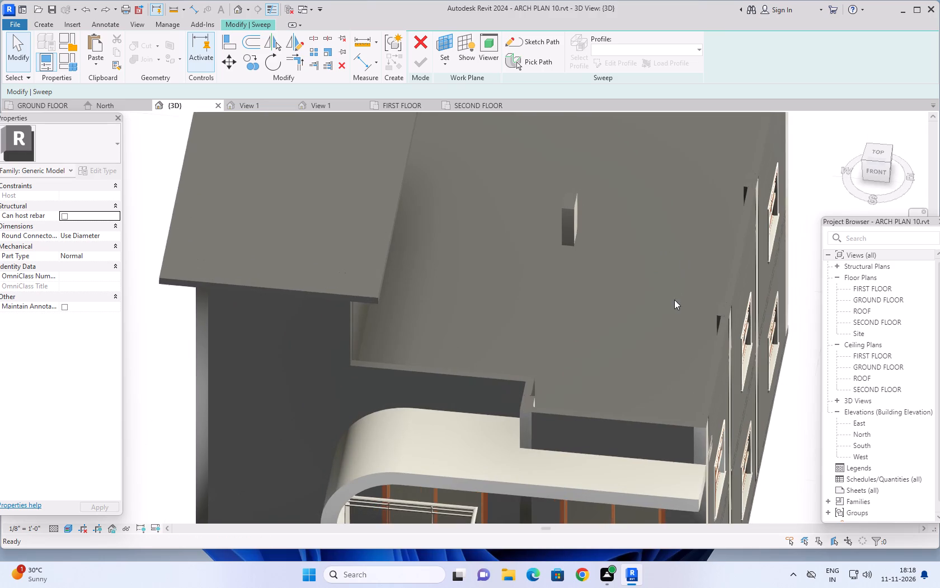
scroll(674, 300, down, 1)
middle_drag(670, 300, 634, 269)
shift+middle_drag(628, 307, 650, 254)
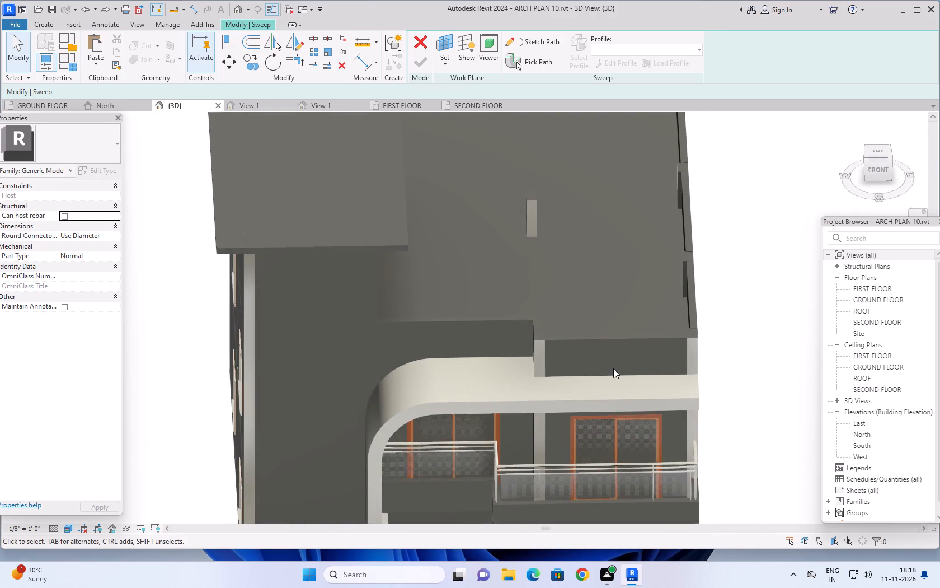
scroll(613, 368, up, 4)
scroll(504, 326, up, 4)
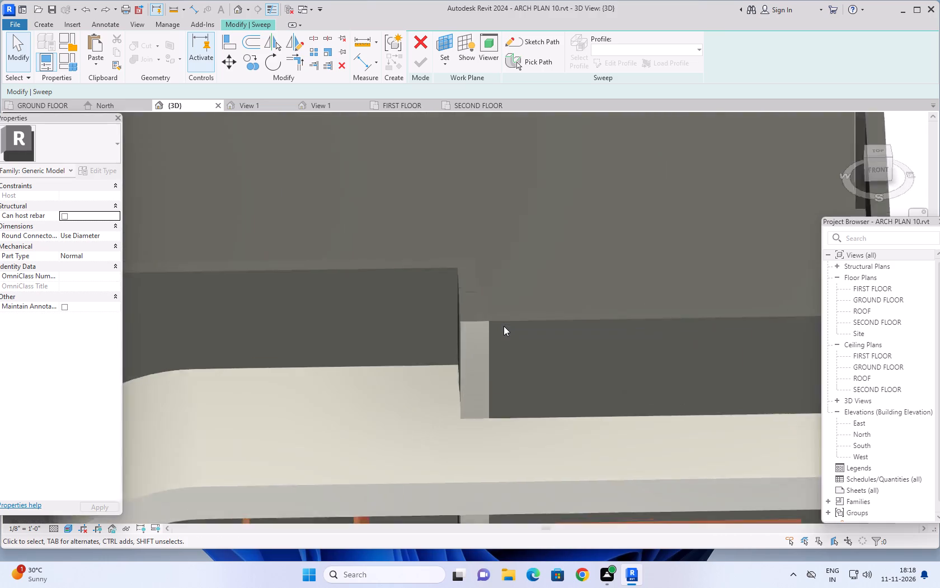
scroll(504, 326, up, 2)
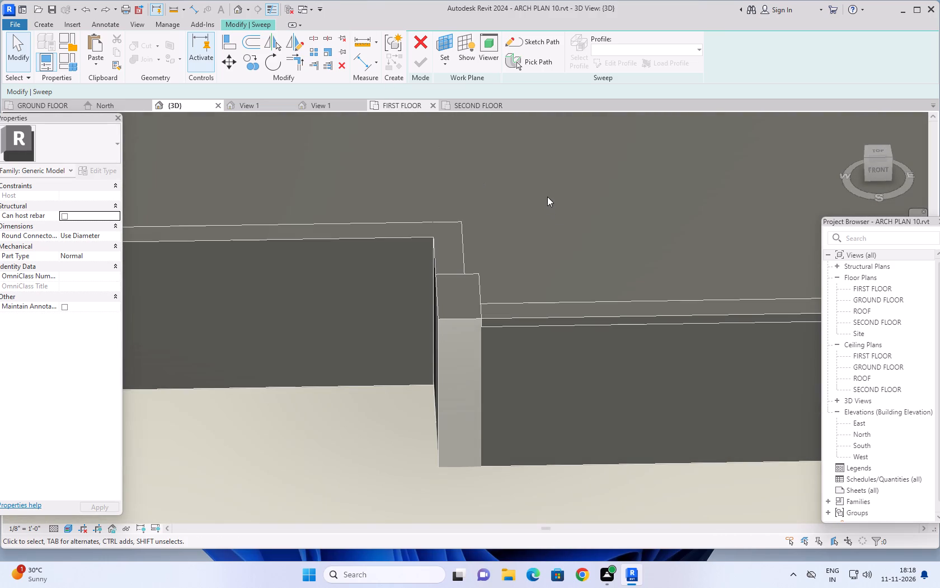
click(415, 46)
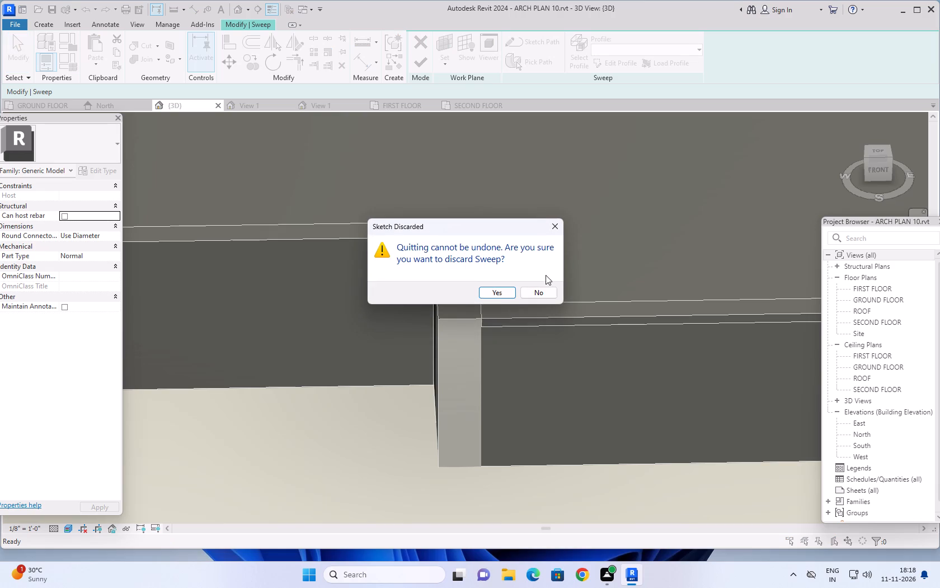
click(499, 293)
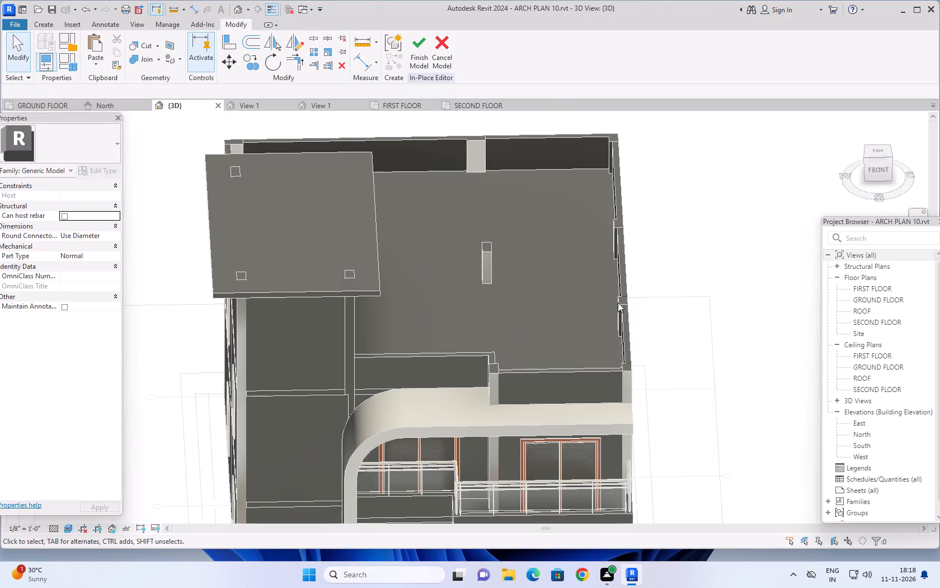
Examine the second-floor parapet, its columns and the curved band from above and straight from the front.
scroll(511, 266, up, 3)
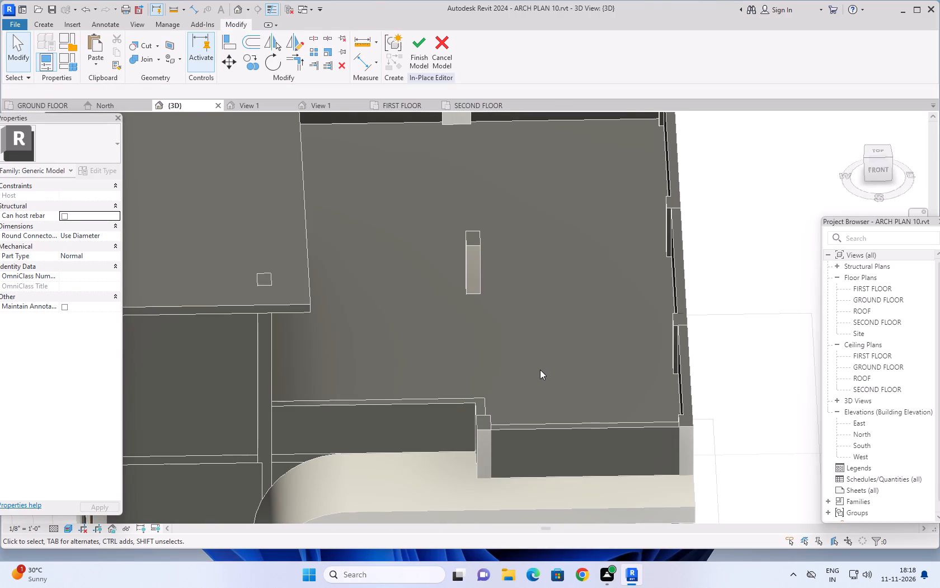
shift+middle_drag(537, 396, 537, 277)
scroll(561, 345, up, 3)
shift+middle_drag(577, 348, 558, 287)
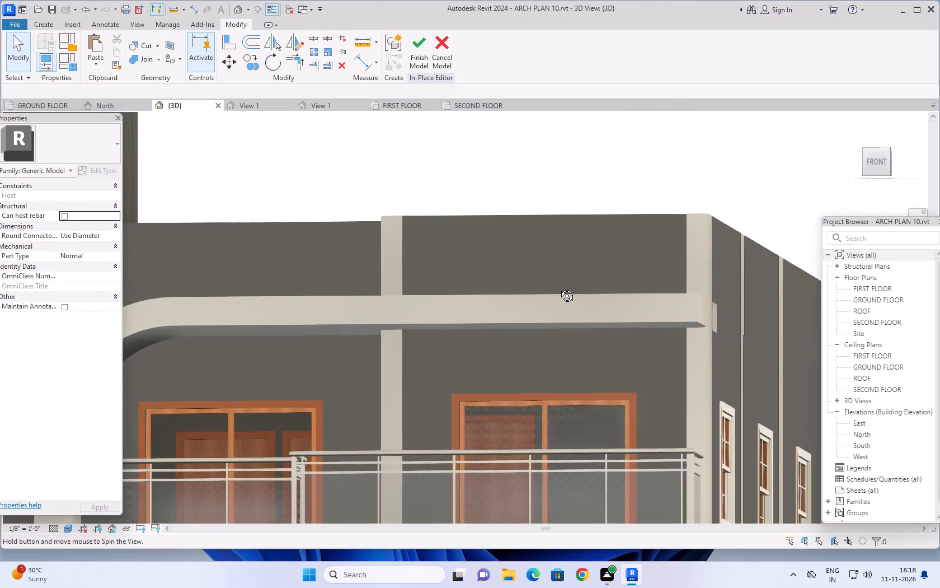
shift+middle_drag(558, 287, 572, 322)
click(875, 161)
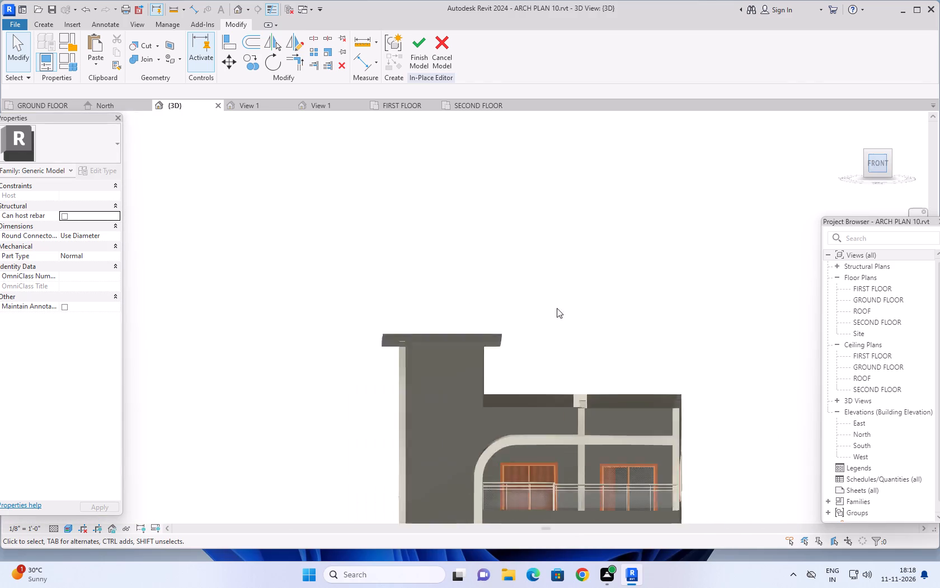
scroll(436, 262, up, 6)
scroll(454, 347, up, 4)
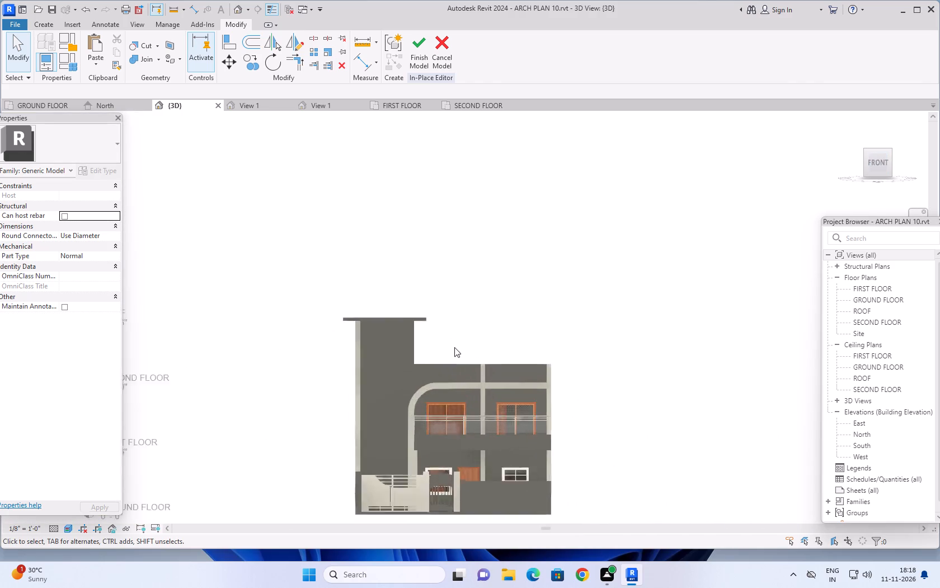
scroll(454, 347, up, 1)
scroll(500, 392, up, 8)
middle_drag(499, 292, 510, 258)
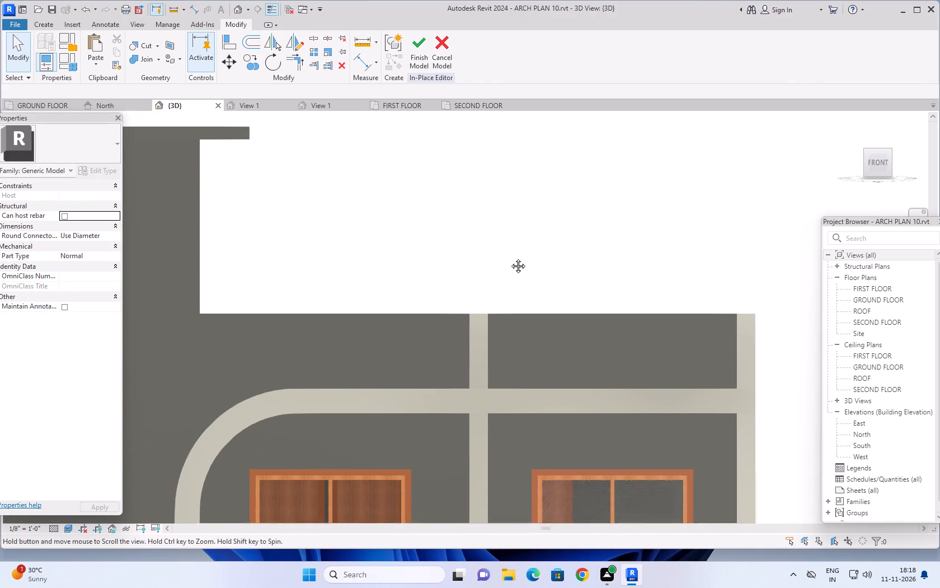
middle_drag(510, 258, 510, 257)
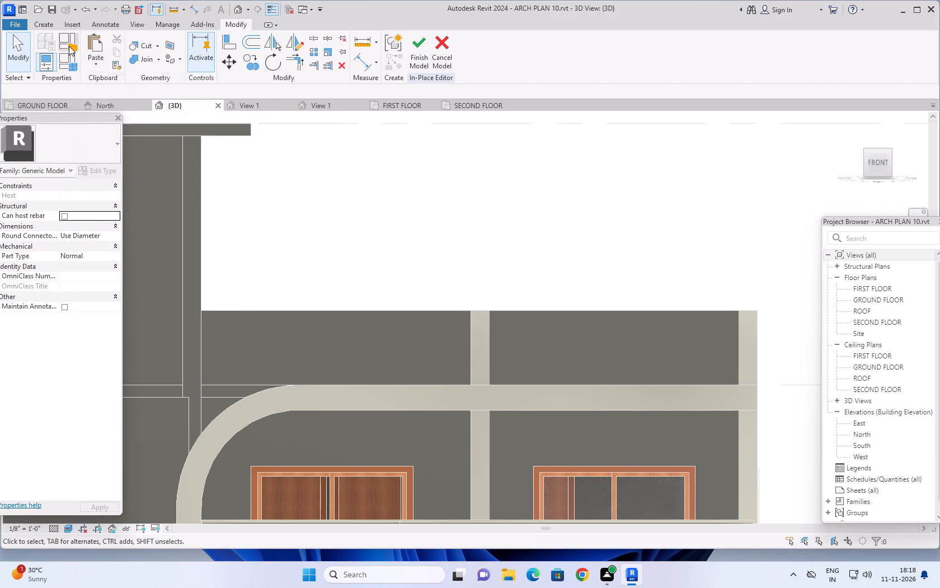
Start a new solid sweep for the second-floor parapet band between the columns of the front facade.
click(50, 24)
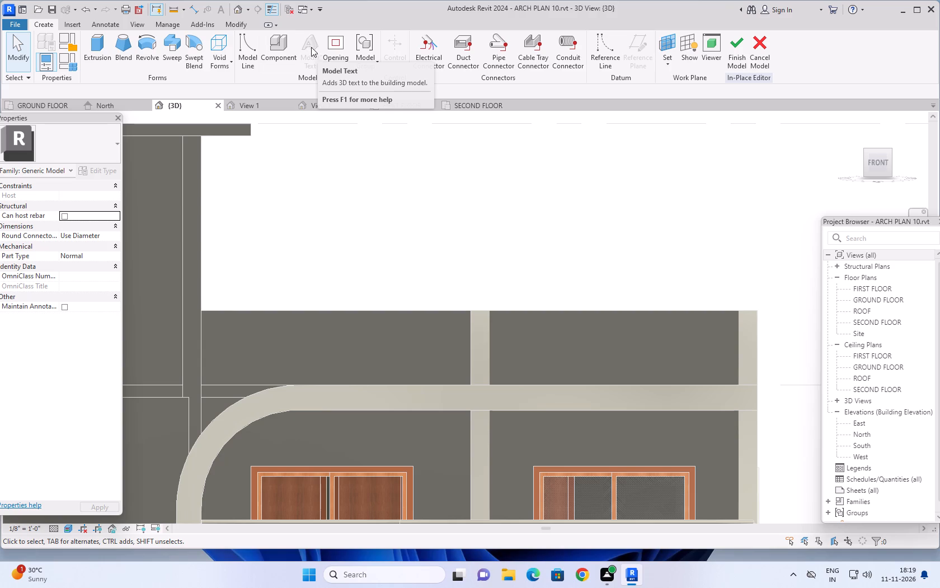
scroll(551, 189, down, 2)
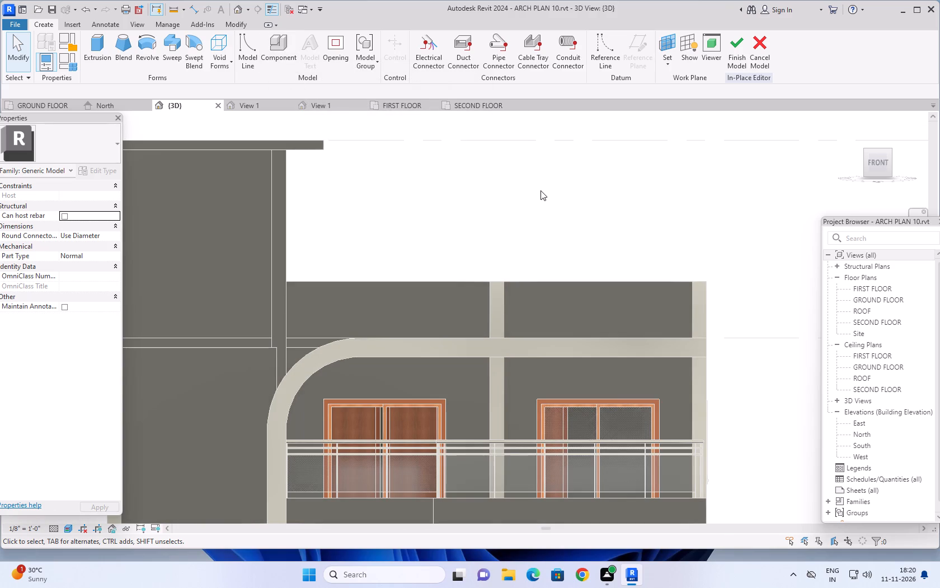
scroll(540, 190, down, 3)
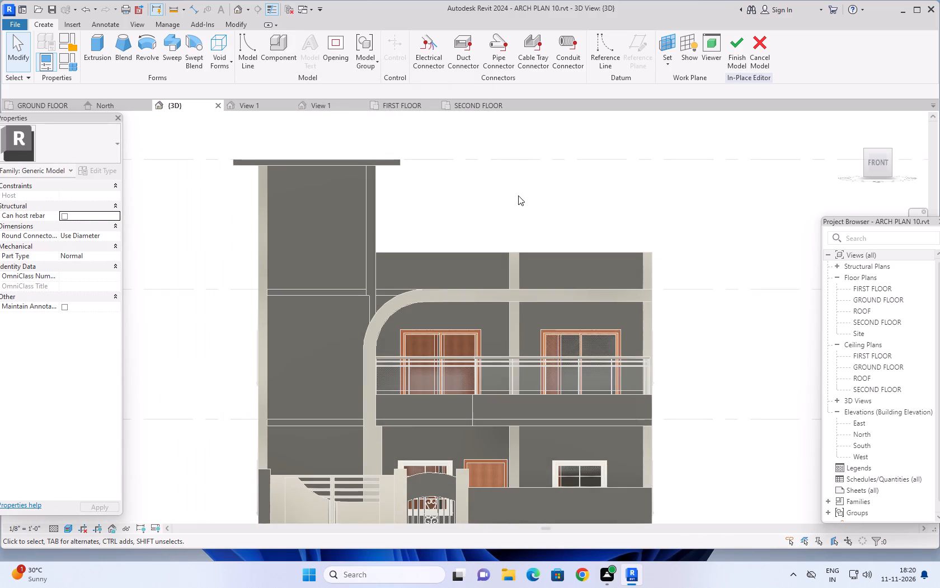
middle_drag(524, 190, 539, 172)
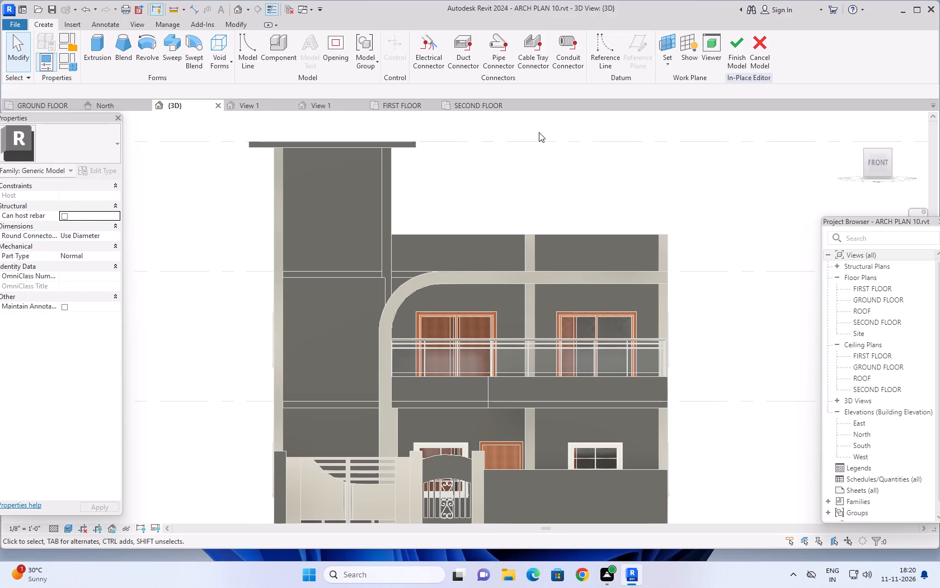
shift+middle_drag(559, 171, 508, 372)
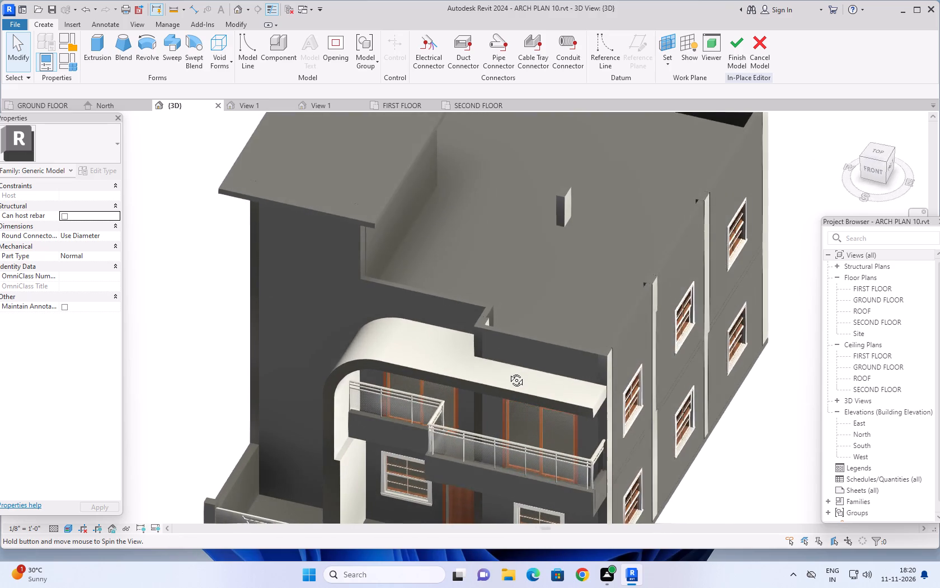
shift+middle_drag(508, 372, 494, 406)
scroll(529, 391, up, 2)
middle_drag(540, 363, 551, 355)
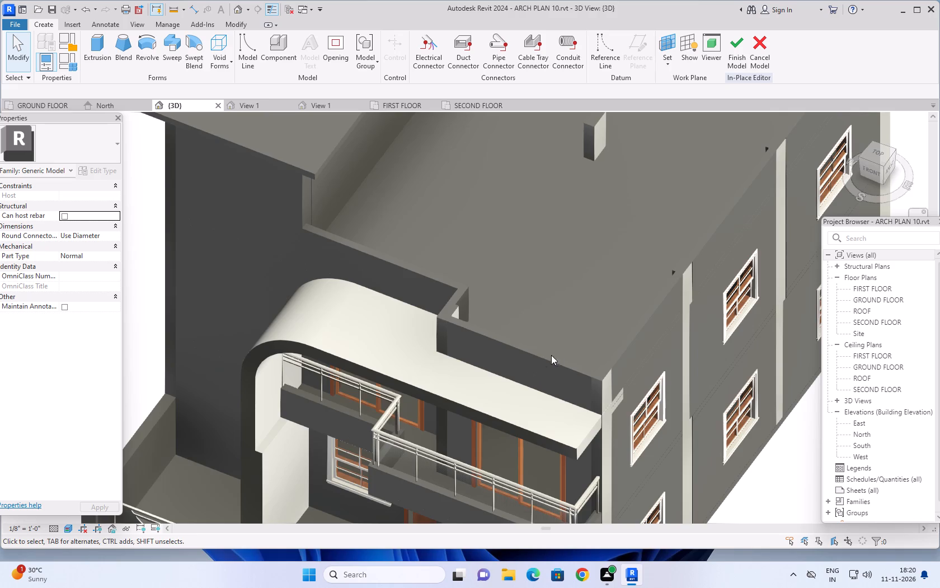
middle_drag(551, 355, 576, 337)
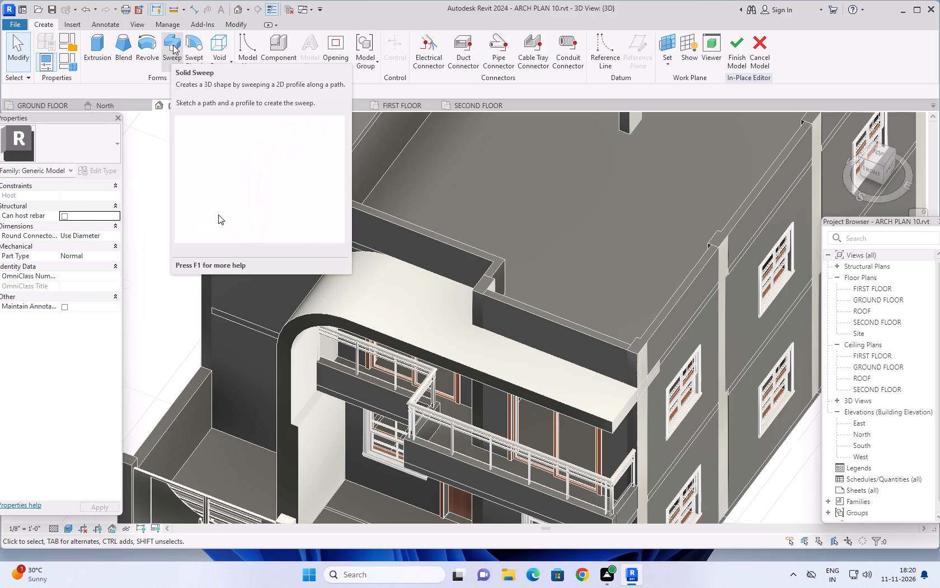
click(173, 45)
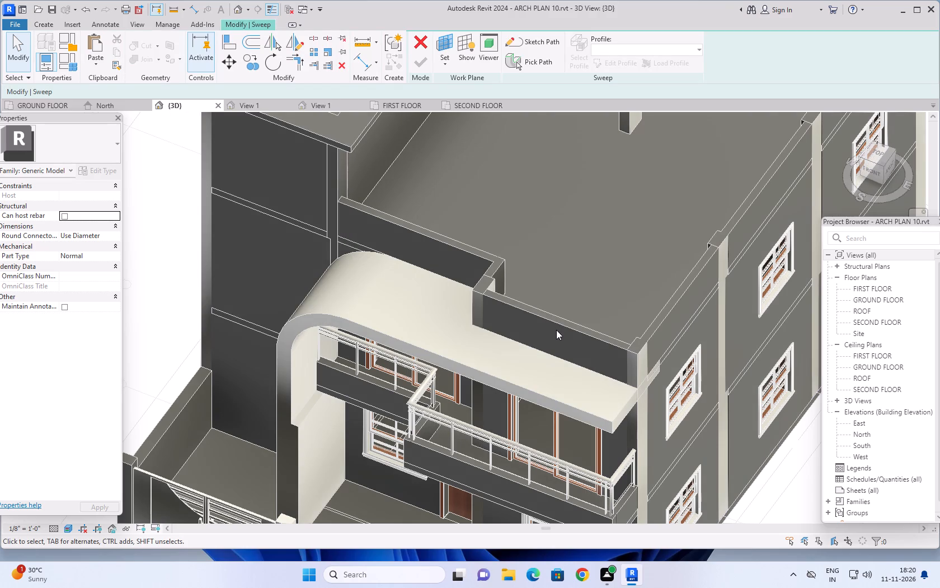
shift+middle_drag(557, 331, 622, 174)
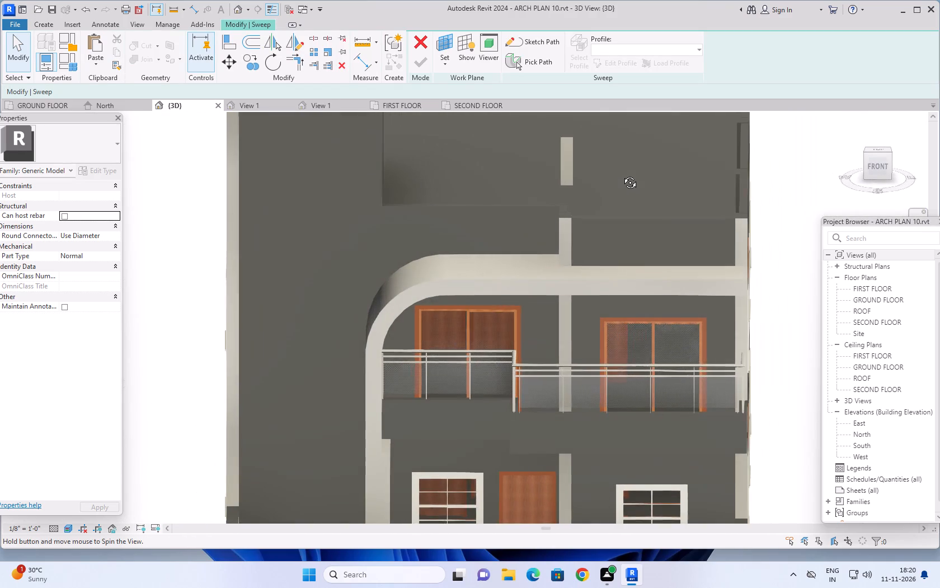
shift+middle_drag(622, 174, 622, 167)
middle_drag(623, 194, 579, 271)
shift+middle_drag(577, 286, 575, 251)
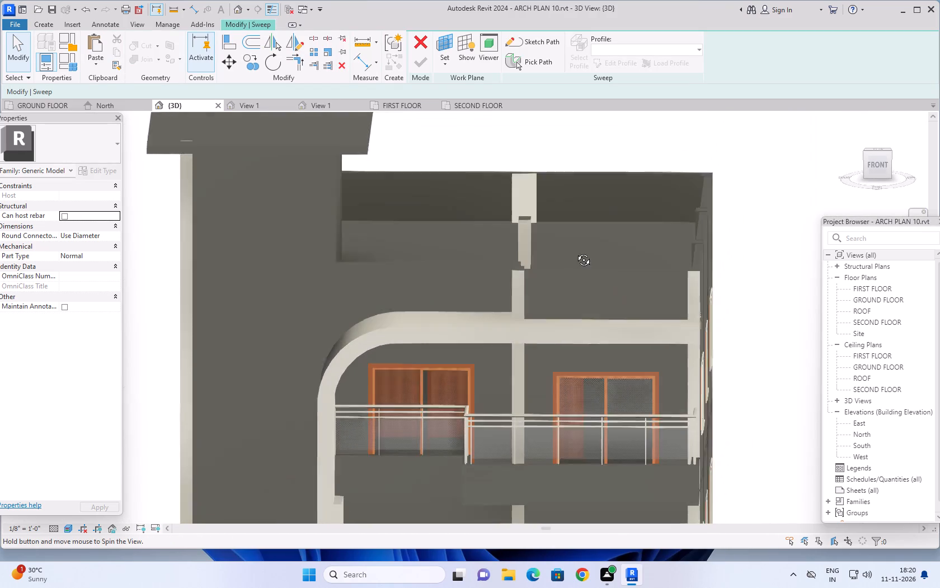
shift+middle_drag(575, 251, 575, 230)
scroll(574, 240, up, 1)
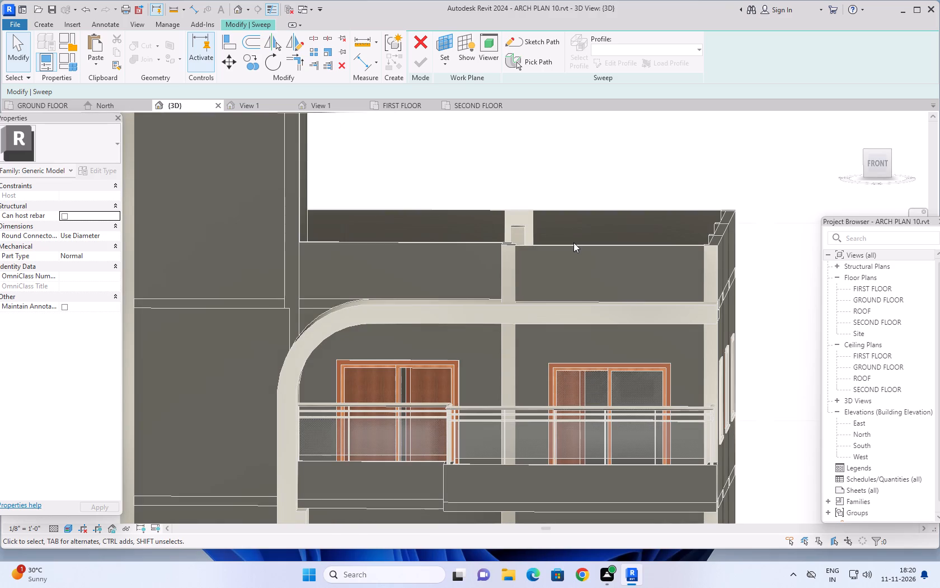
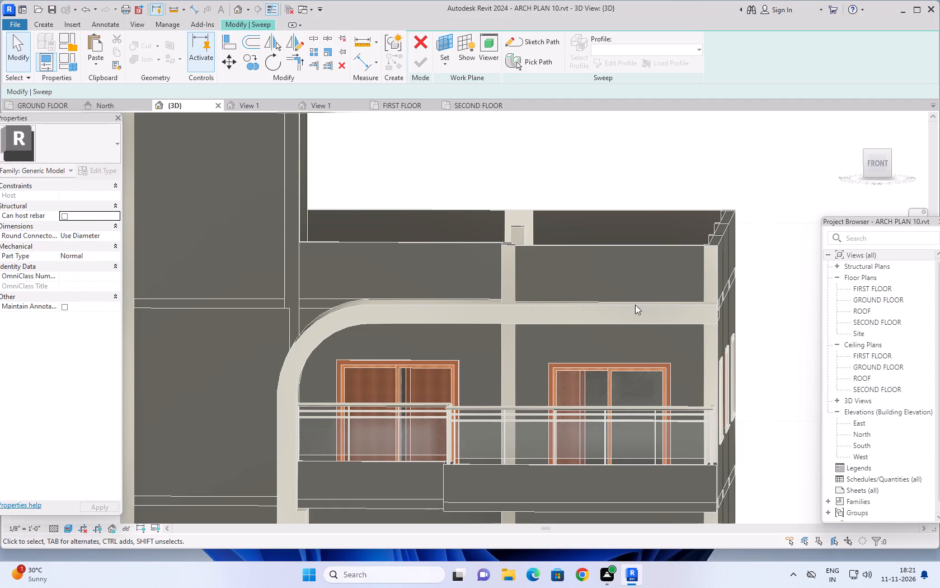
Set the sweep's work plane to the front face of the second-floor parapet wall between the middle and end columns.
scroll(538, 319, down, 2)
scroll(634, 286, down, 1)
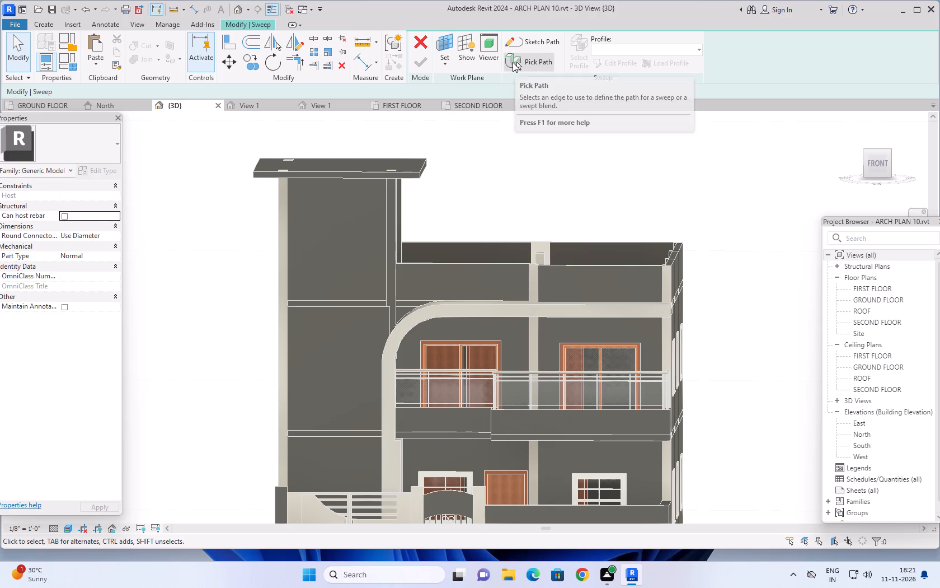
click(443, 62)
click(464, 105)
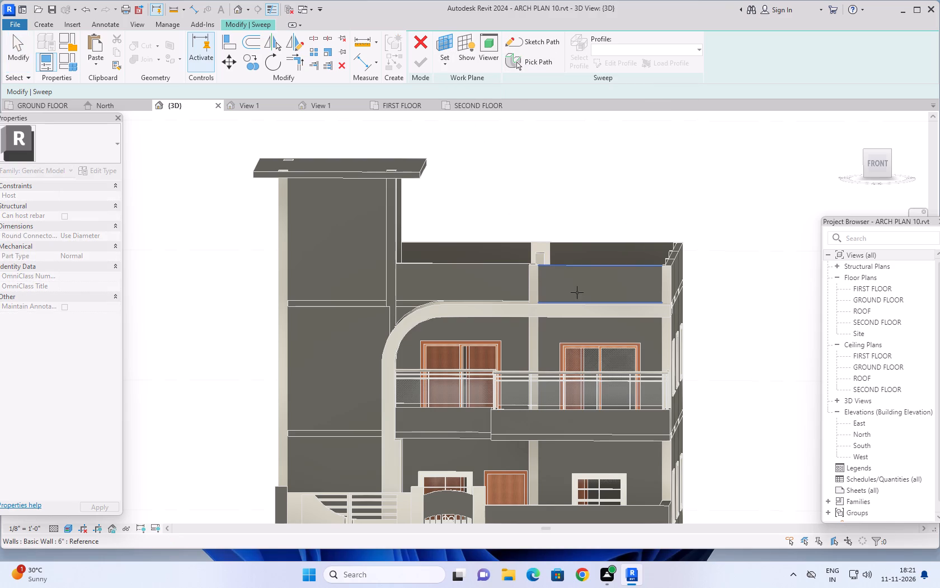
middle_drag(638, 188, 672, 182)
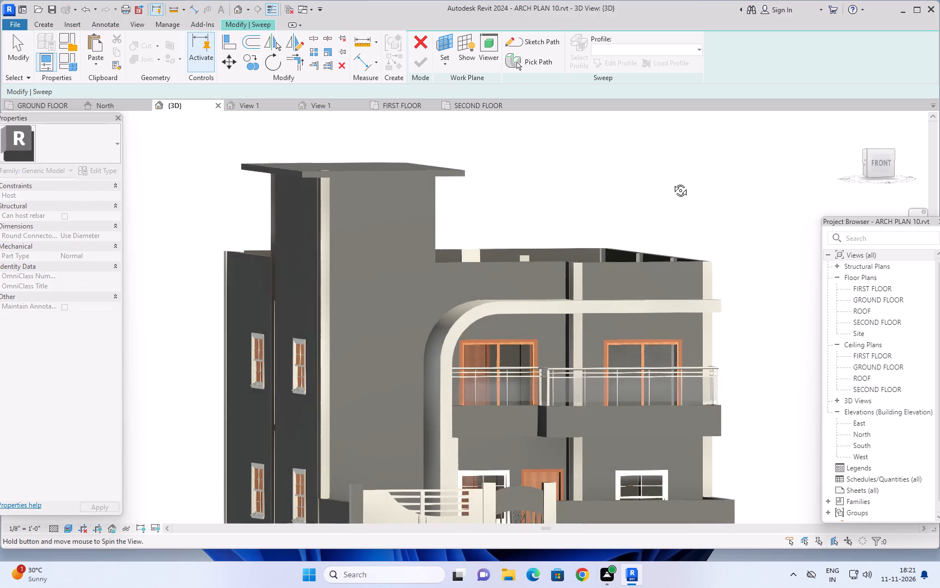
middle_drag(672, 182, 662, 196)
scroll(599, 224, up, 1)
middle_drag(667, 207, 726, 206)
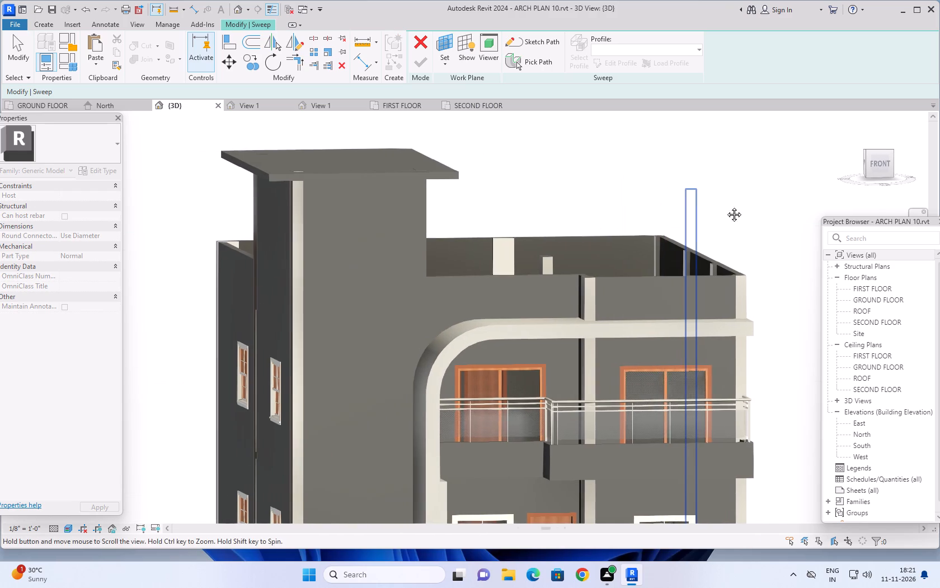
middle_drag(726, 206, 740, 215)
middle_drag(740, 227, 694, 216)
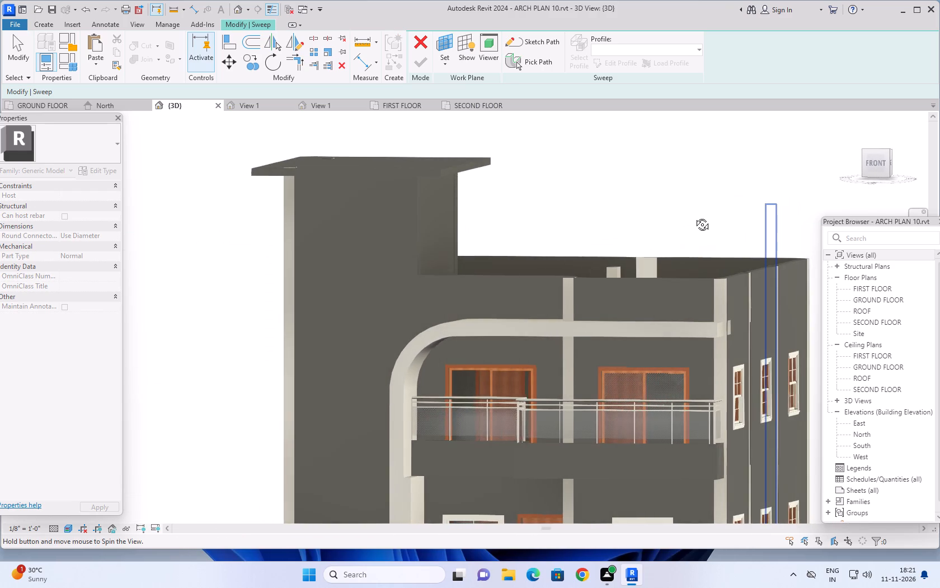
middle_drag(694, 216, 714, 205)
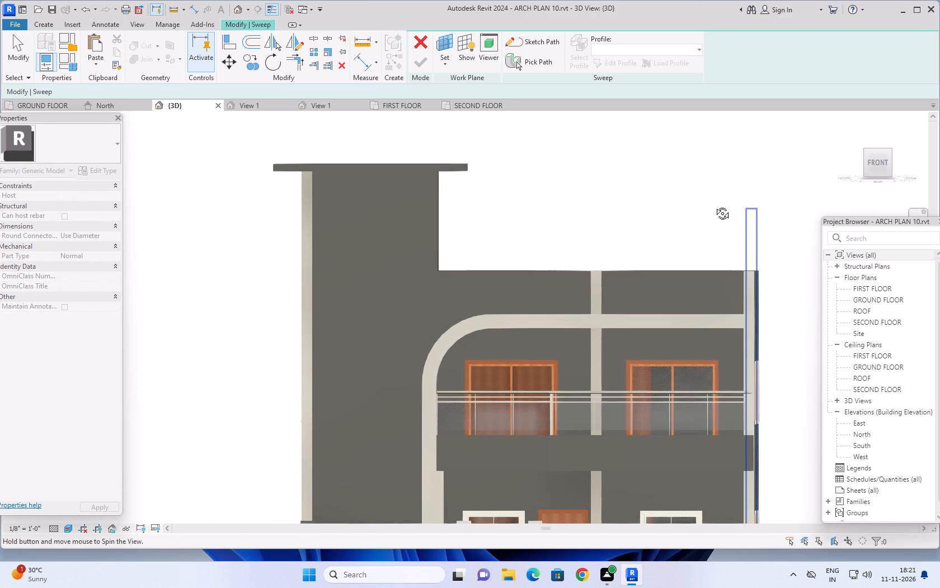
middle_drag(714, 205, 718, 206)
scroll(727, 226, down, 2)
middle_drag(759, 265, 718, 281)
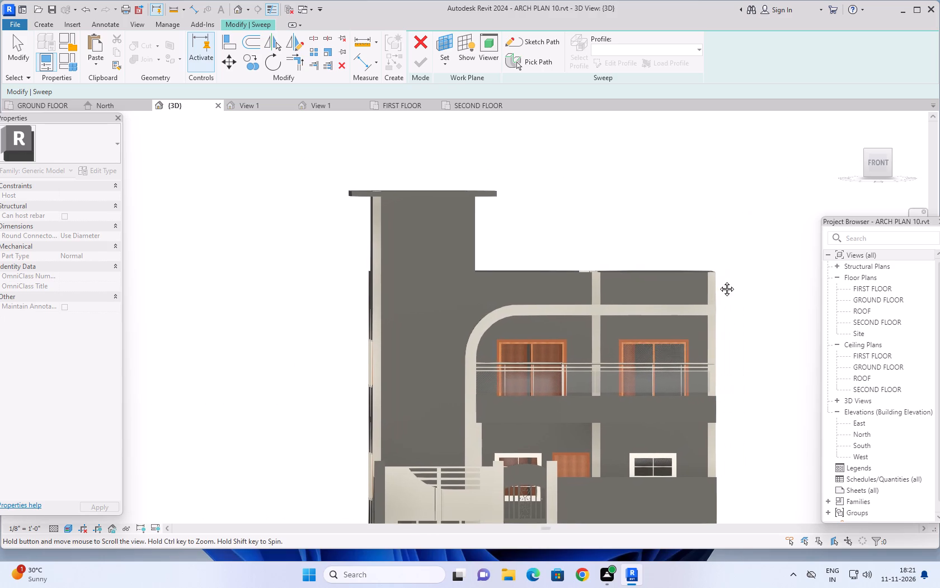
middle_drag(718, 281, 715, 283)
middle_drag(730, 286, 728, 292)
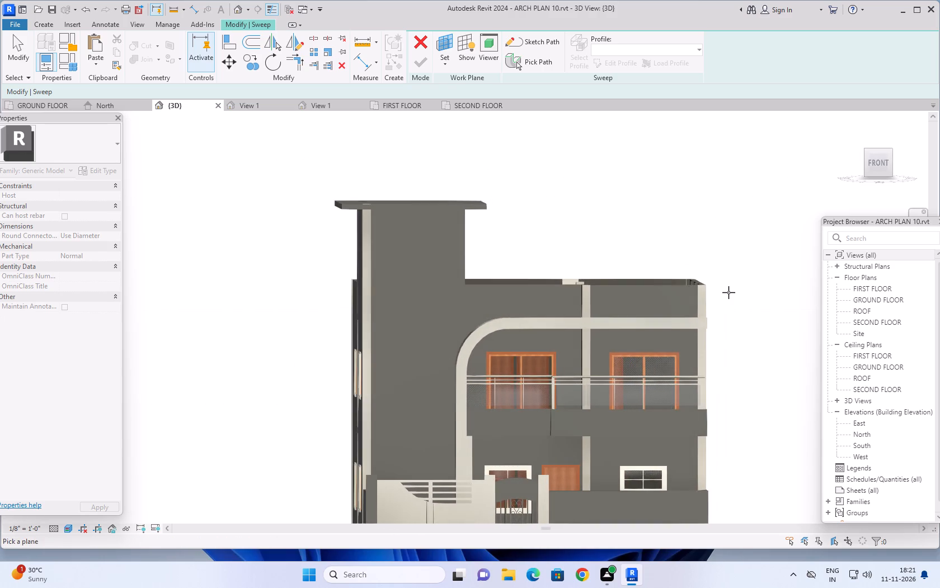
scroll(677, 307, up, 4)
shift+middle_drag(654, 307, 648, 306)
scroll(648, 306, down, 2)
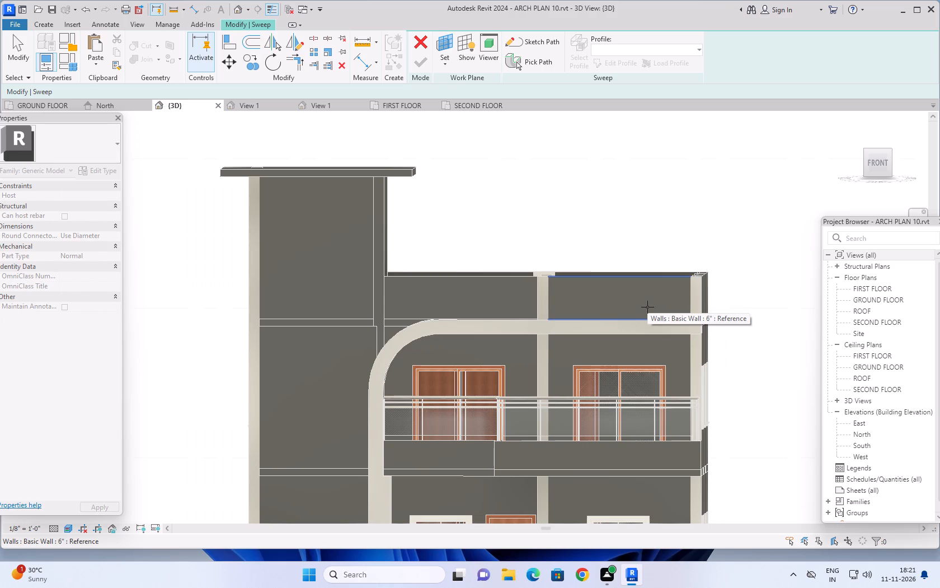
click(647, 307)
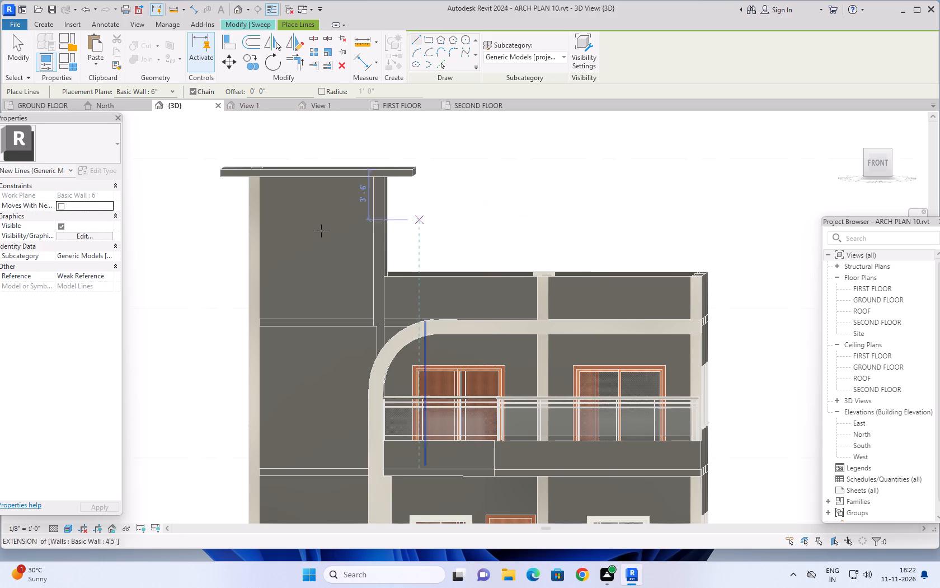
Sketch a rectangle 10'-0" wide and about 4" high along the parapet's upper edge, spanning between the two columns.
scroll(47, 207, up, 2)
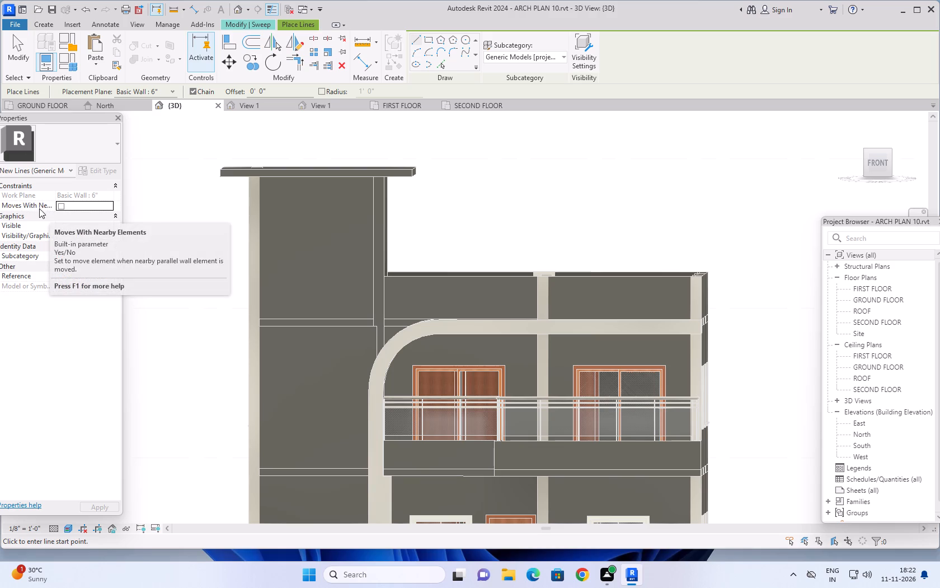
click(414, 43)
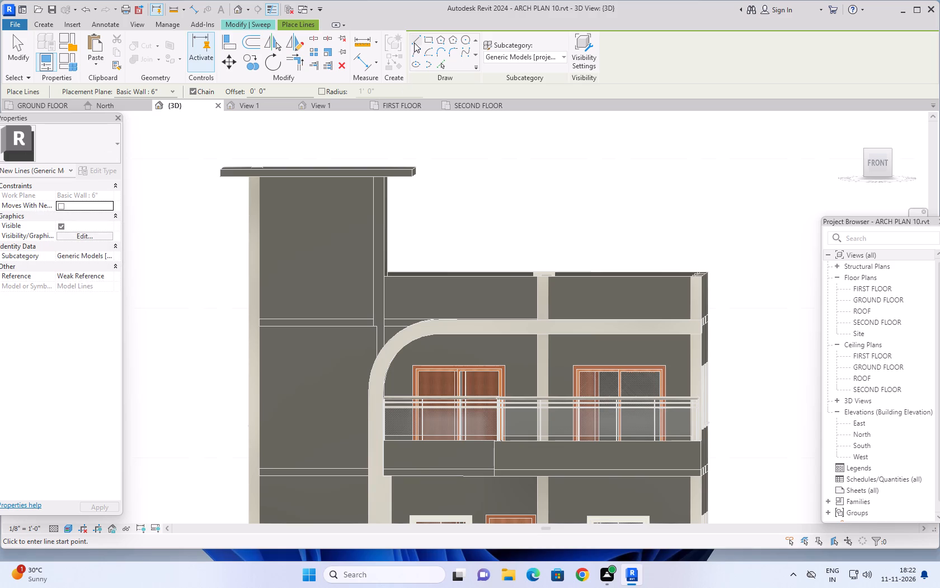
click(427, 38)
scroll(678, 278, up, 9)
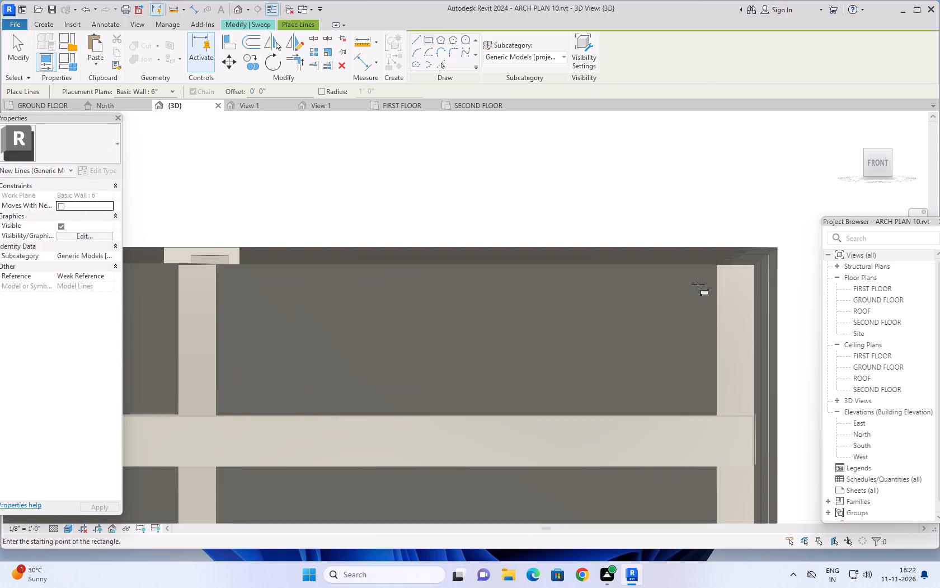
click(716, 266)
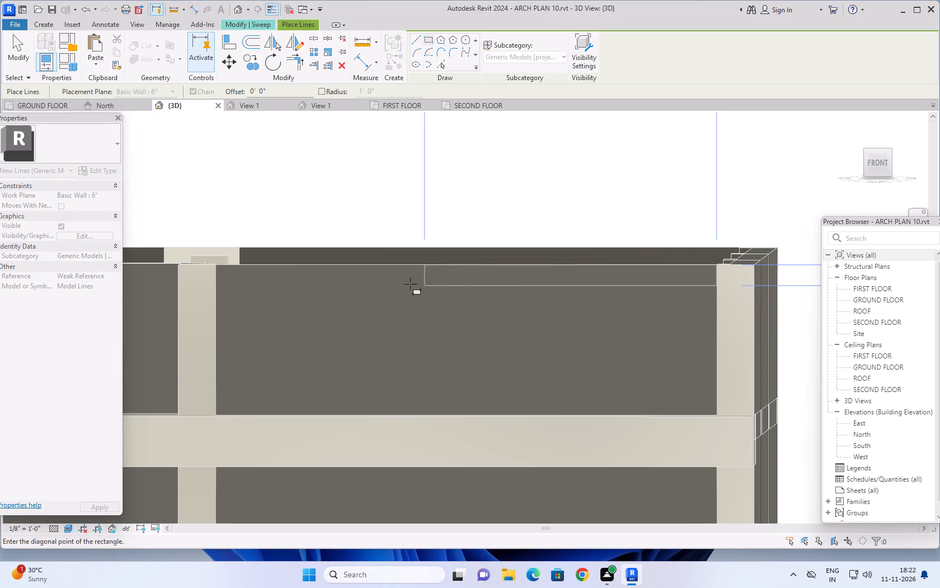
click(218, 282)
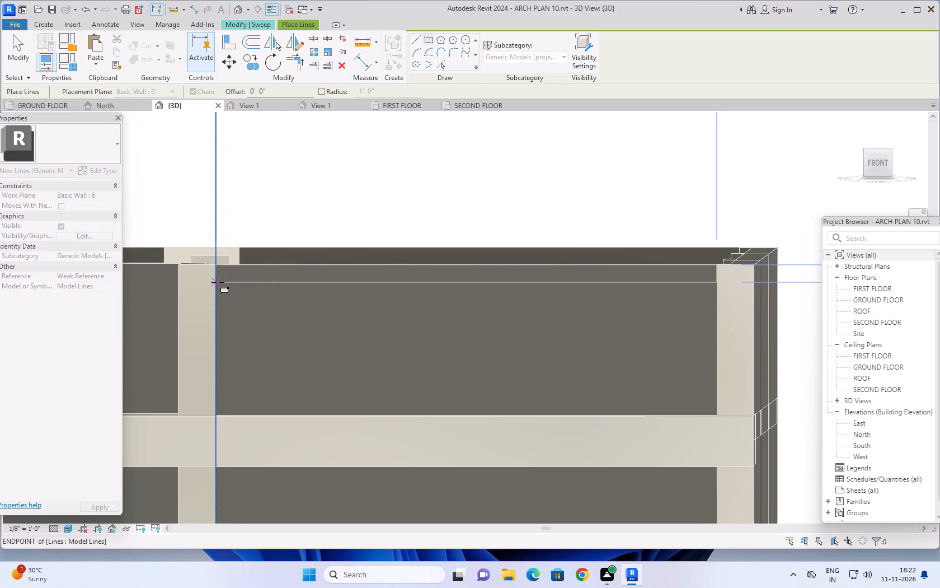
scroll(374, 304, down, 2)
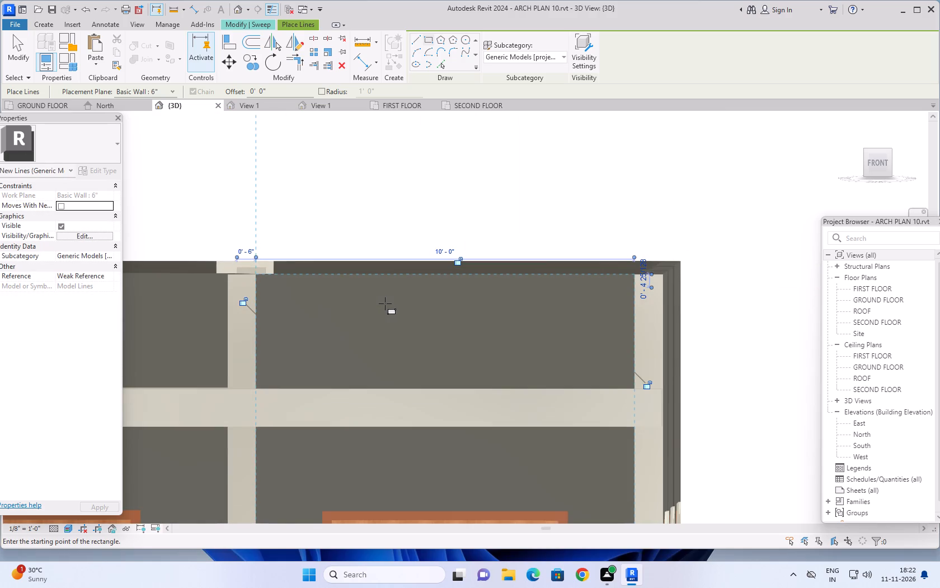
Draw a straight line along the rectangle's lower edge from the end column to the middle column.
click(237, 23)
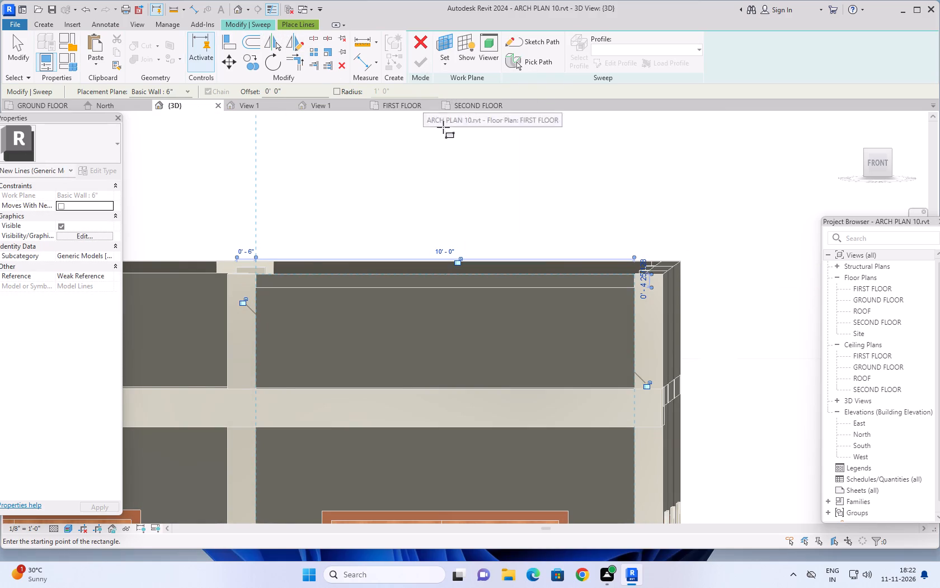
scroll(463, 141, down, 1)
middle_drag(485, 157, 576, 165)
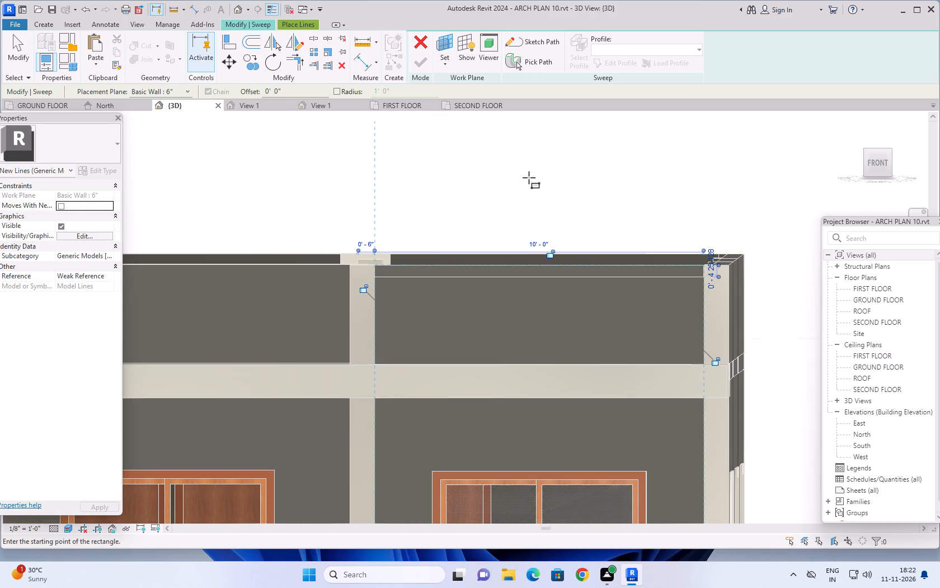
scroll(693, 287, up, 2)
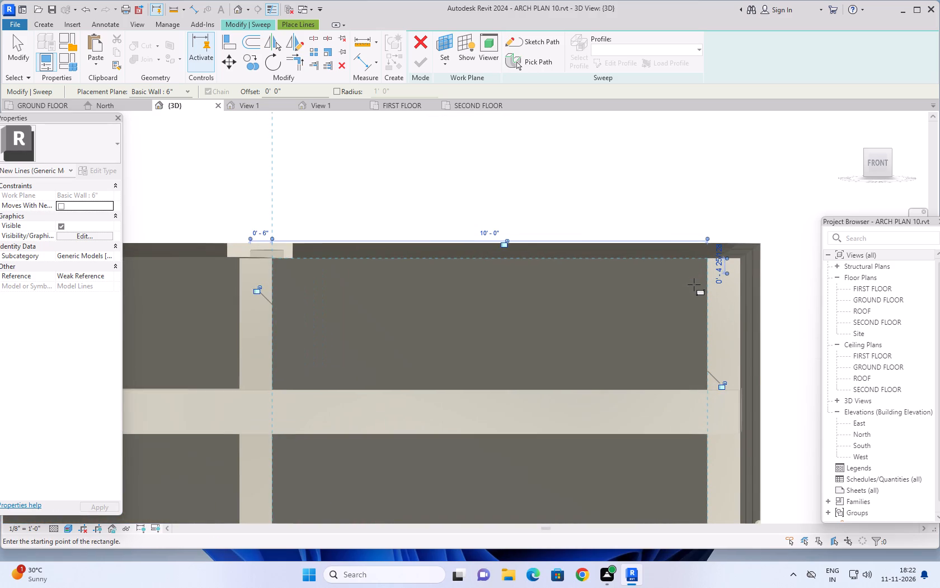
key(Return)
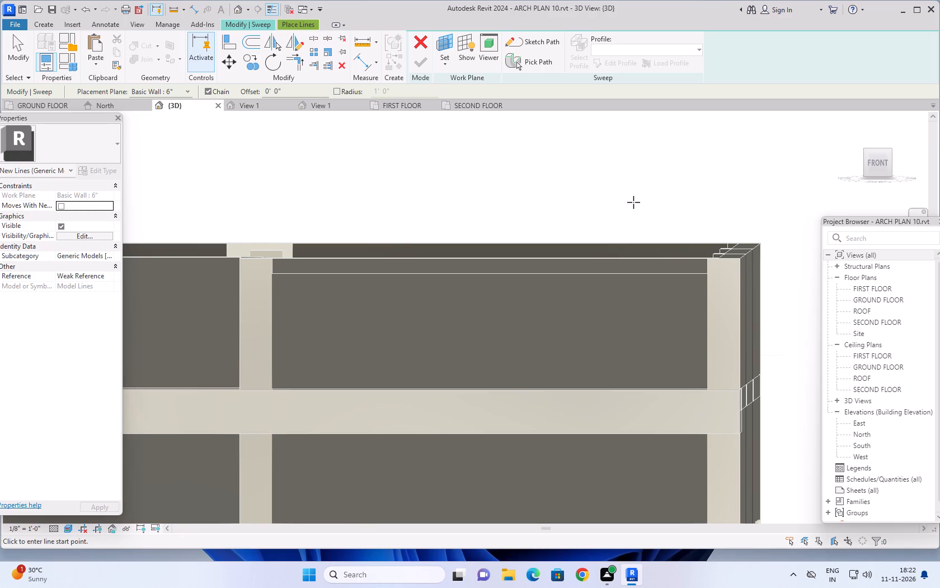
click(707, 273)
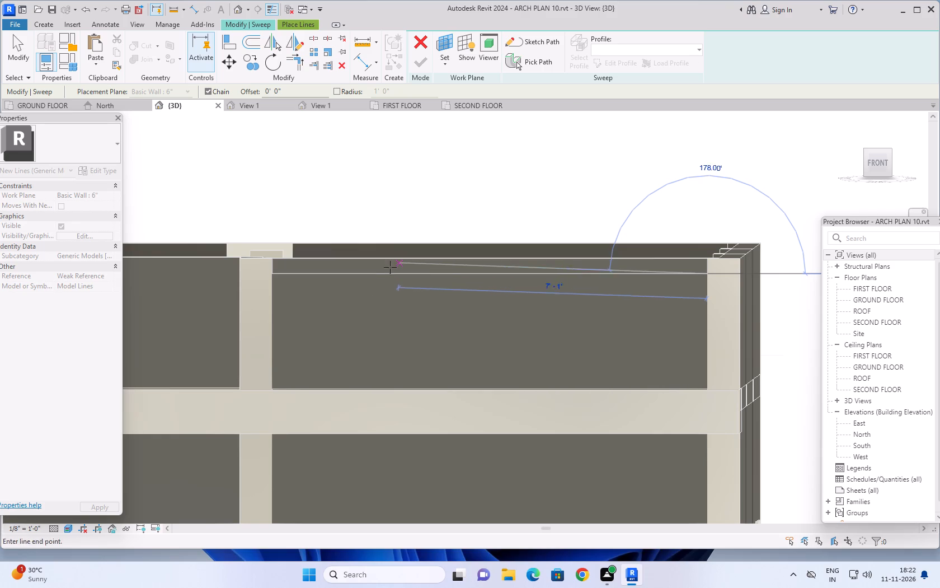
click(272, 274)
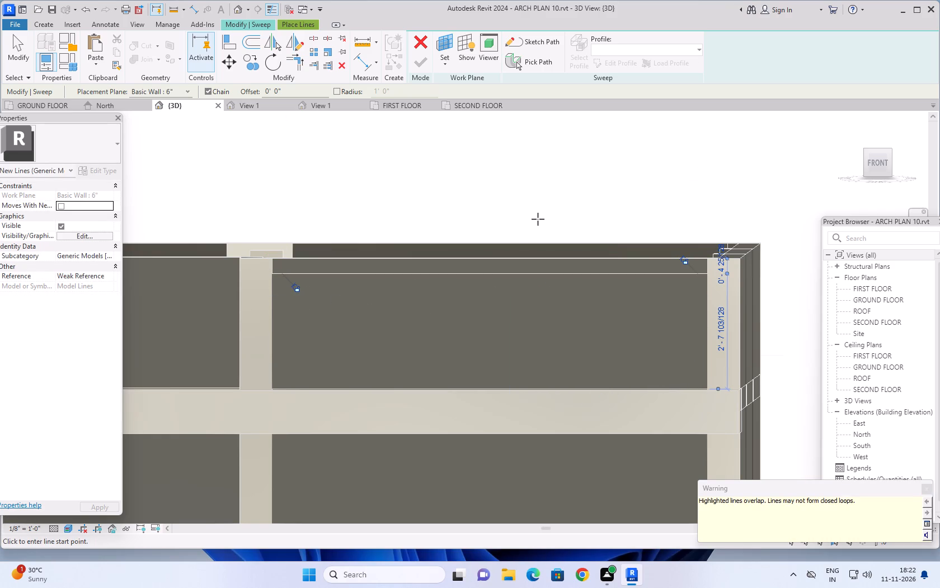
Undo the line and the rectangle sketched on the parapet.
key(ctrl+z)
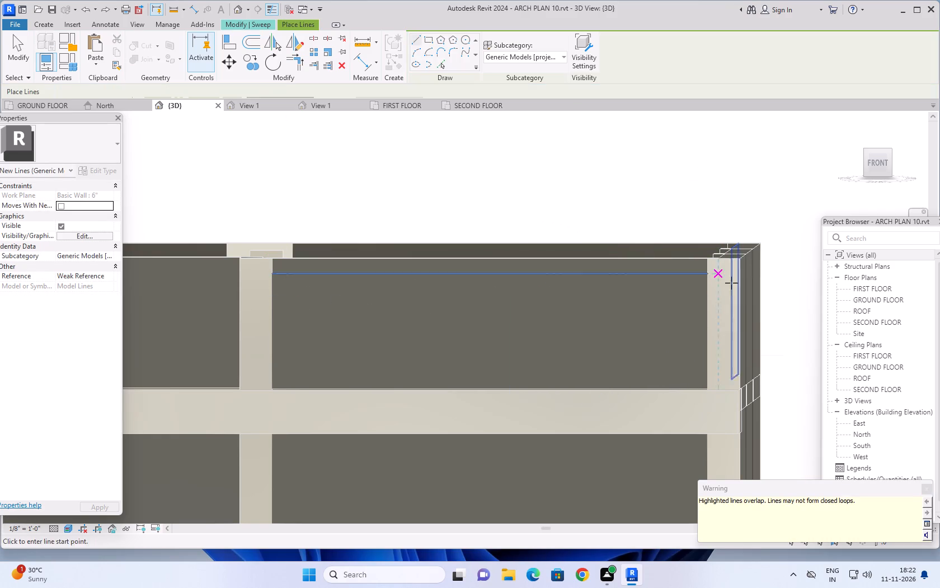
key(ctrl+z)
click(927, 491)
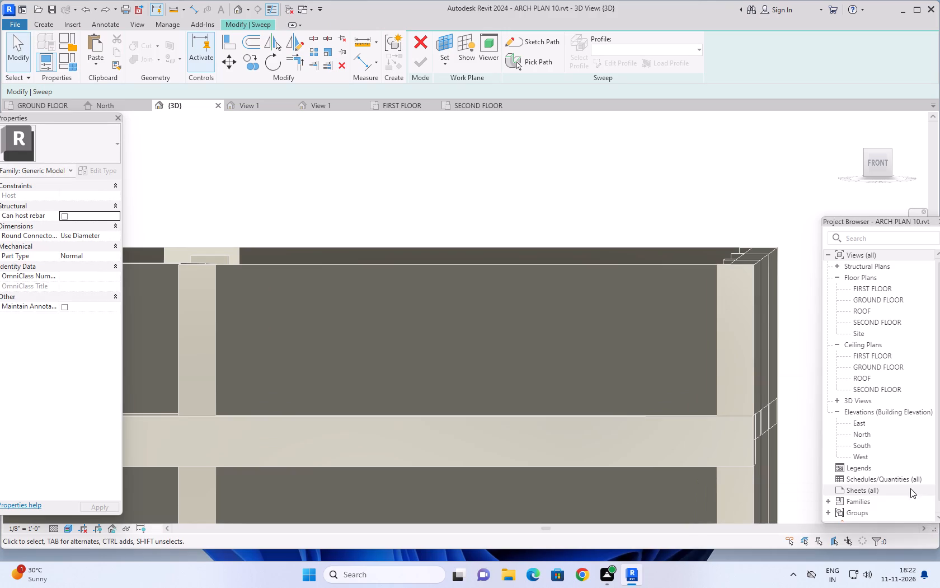
Discard the unfinished parapet sweep, staying in the in-place model.
scroll(566, 235, down, 1)
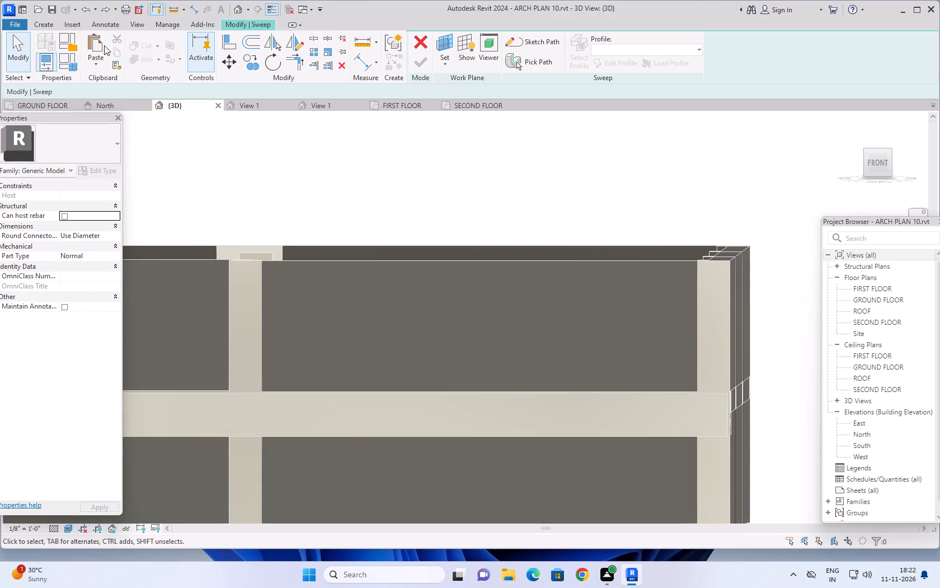
click(418, 41)
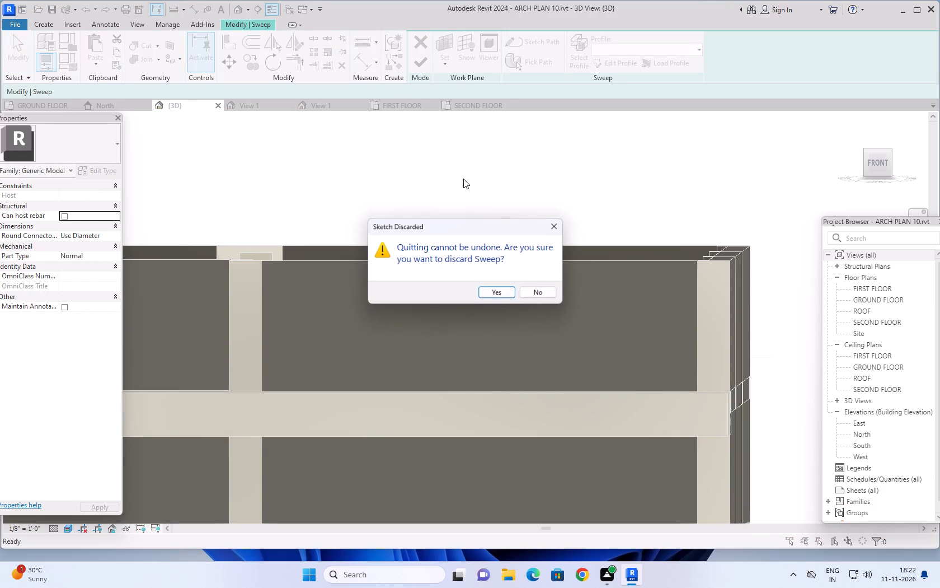
click(492, 290)
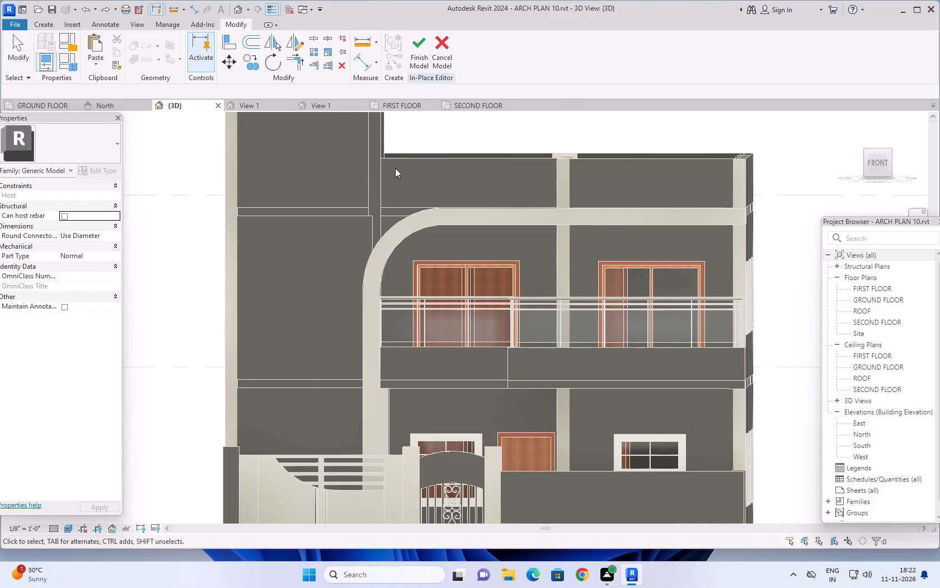
Start an in-place solid extrusion with the parapet wall face between the two columns as its work plane.
click(50, 22)
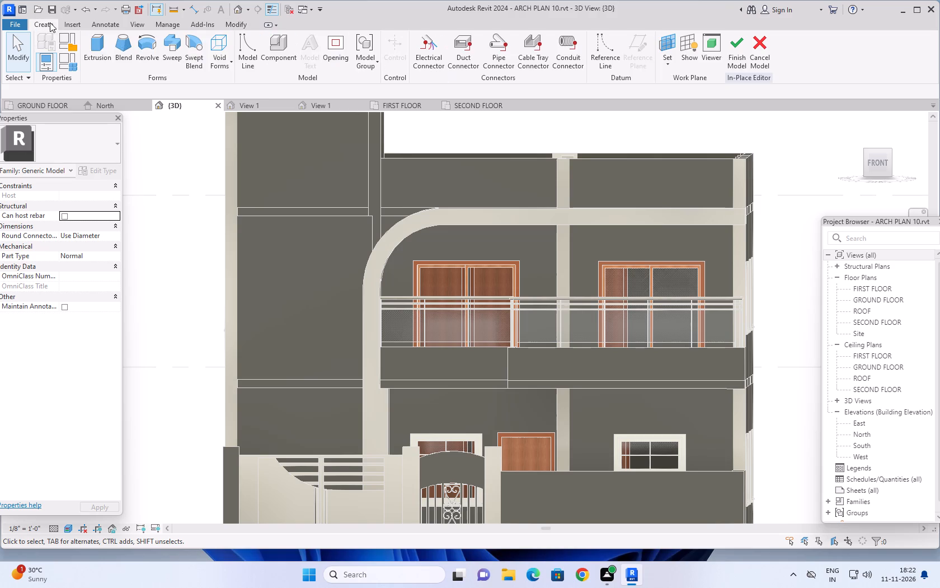
click(97, 41)
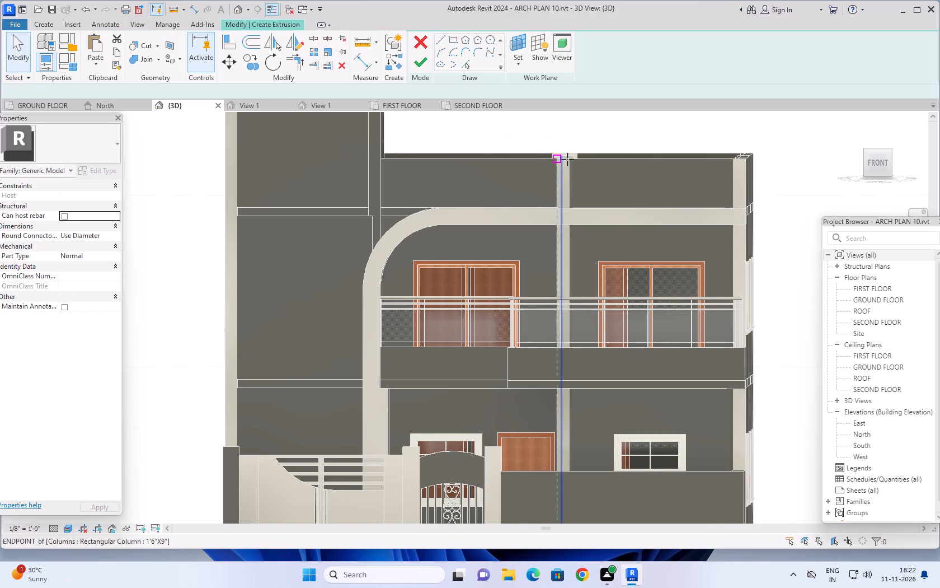
click(519, 66)
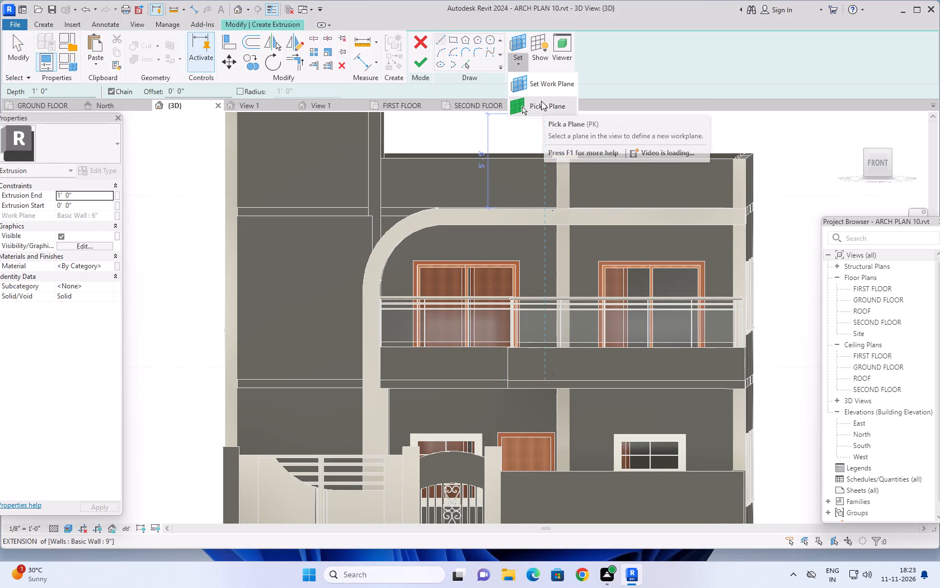
click(541, 102)
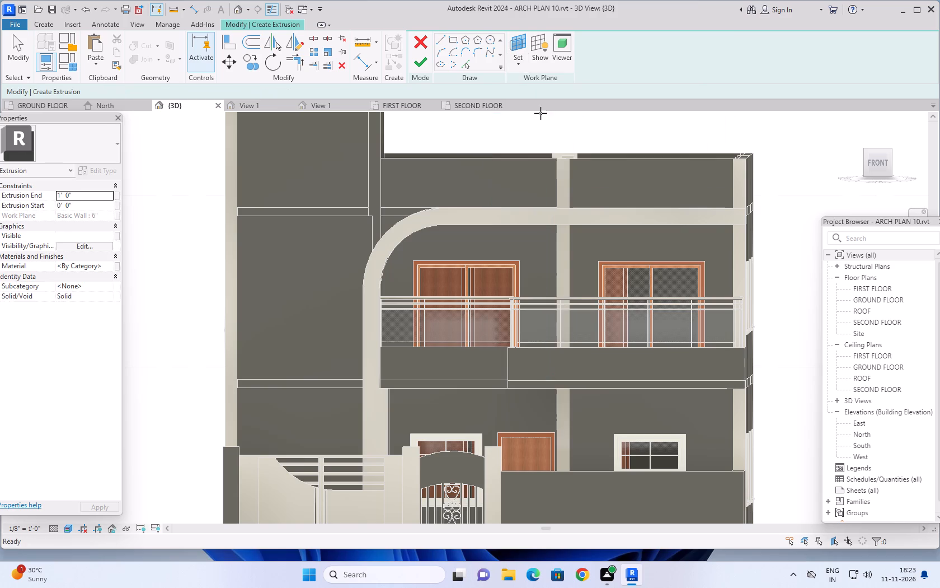
click(600, 180)
Sketch a rectangle 10'-0" wide and about 3" high along the parapet's upper edge, spanning from the end column to the middle column.
scroll(613, 142, down, 1)
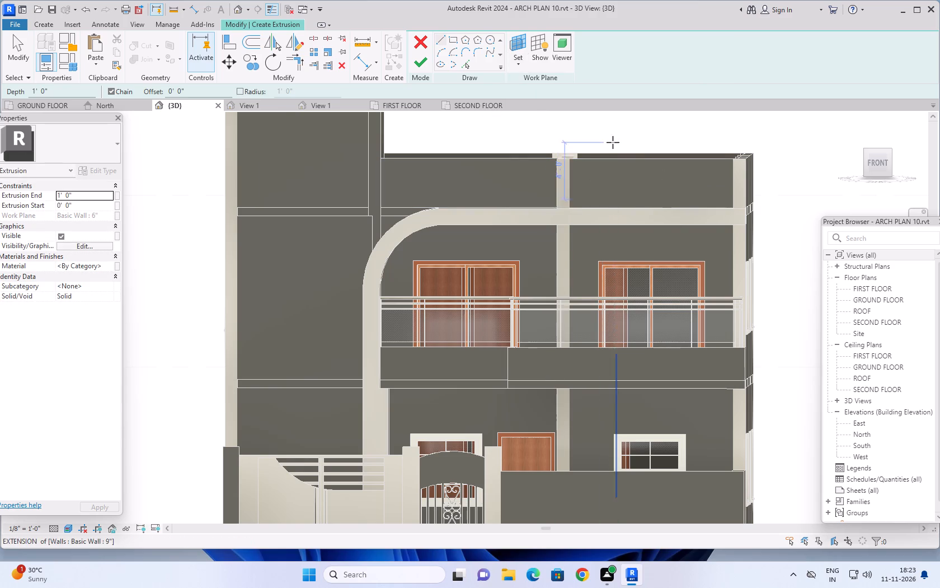
scroll(635, 135, down, 1)
middle_drag(635, 135, 598, 222)
scroll(585, 240, up, 6)
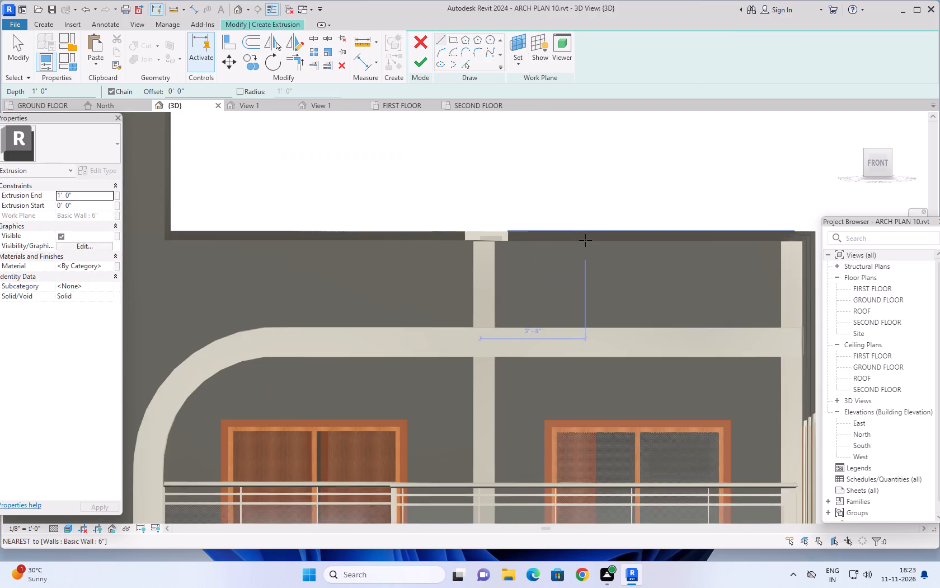
scroll(576, 200, up, 1)
middle_drag(575, 190, 574, 155)
scroll(574, 155, down, 2)
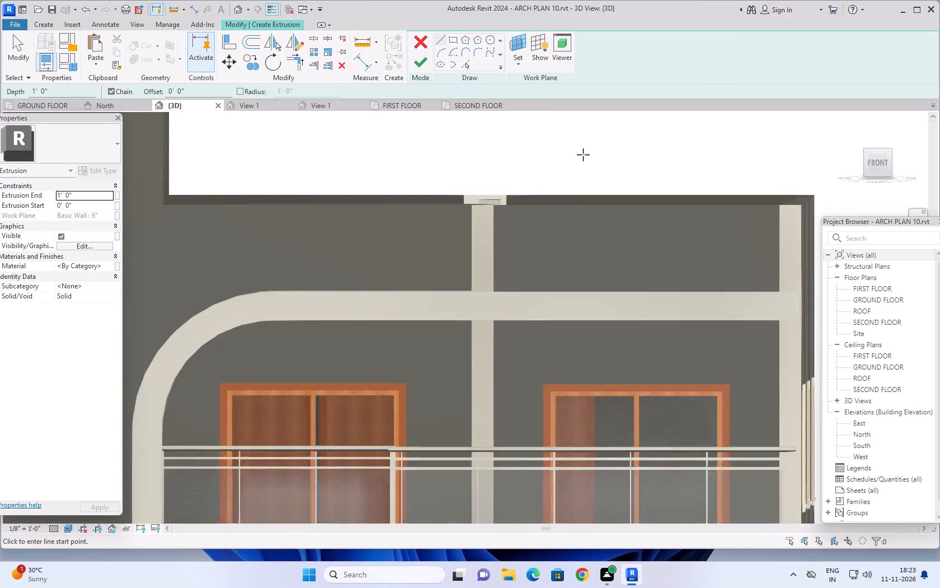
middle_drag(666, 155, 610, 175)
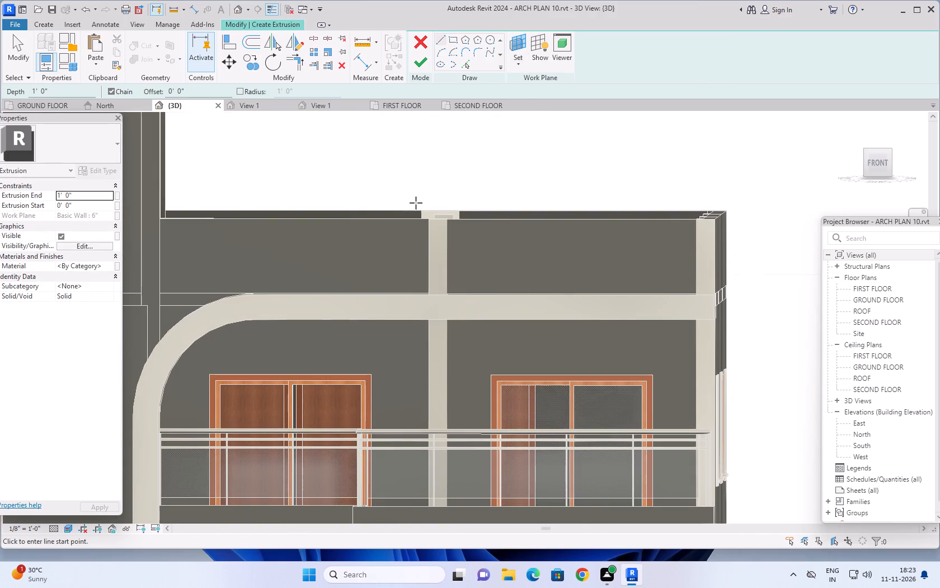
middle_drag(453, 176, 488, 171)
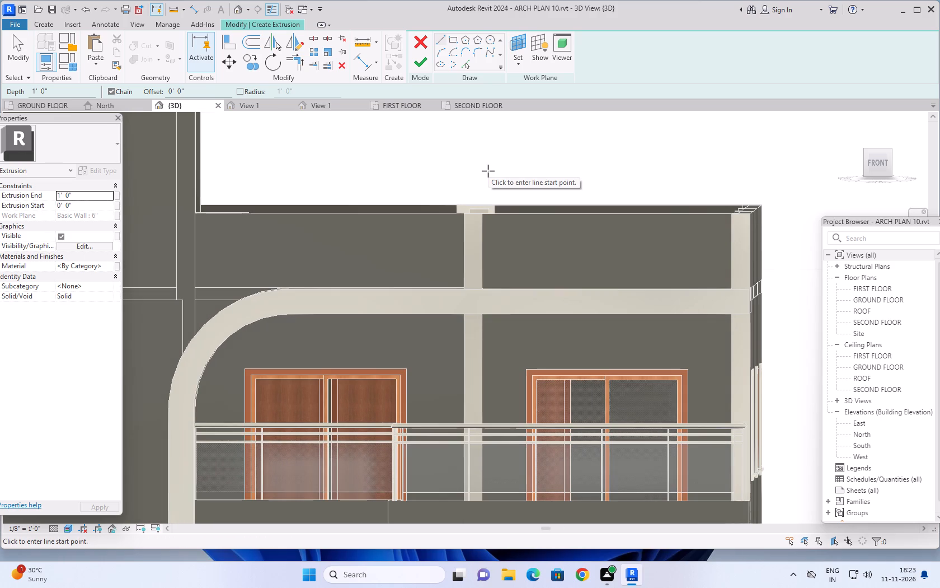
middle_drag(632, 171, 646, 148)
scroll(718, 185, up, 4)
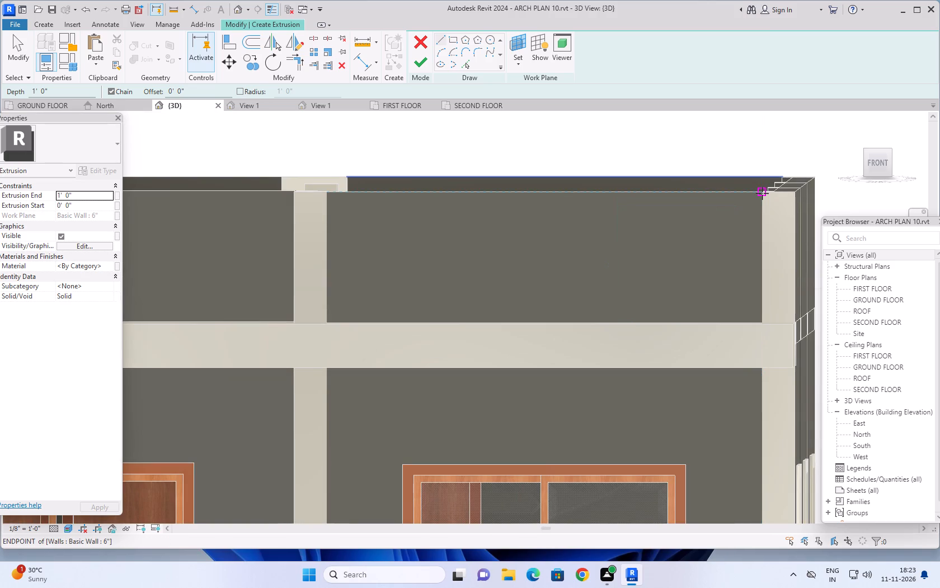
click(762, 193)
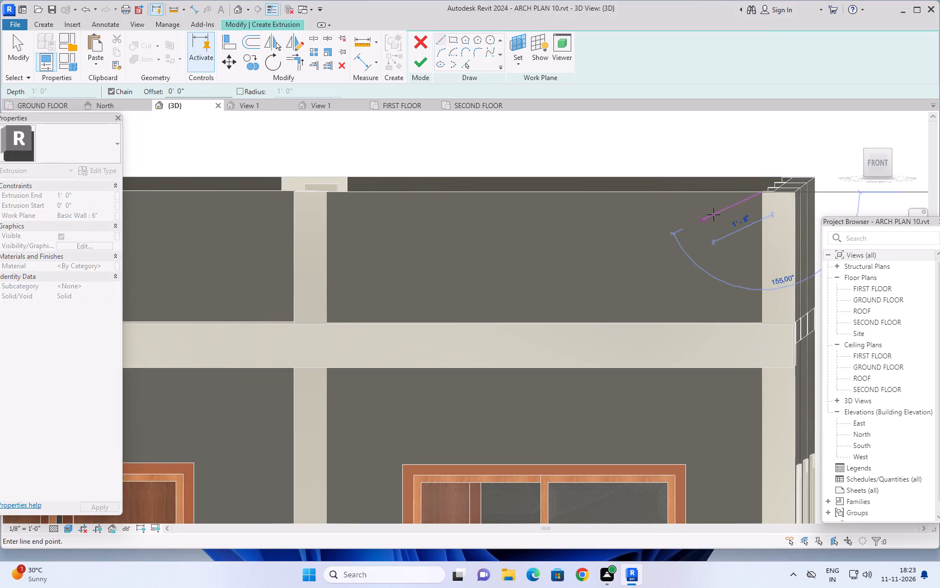
click(454, 38)
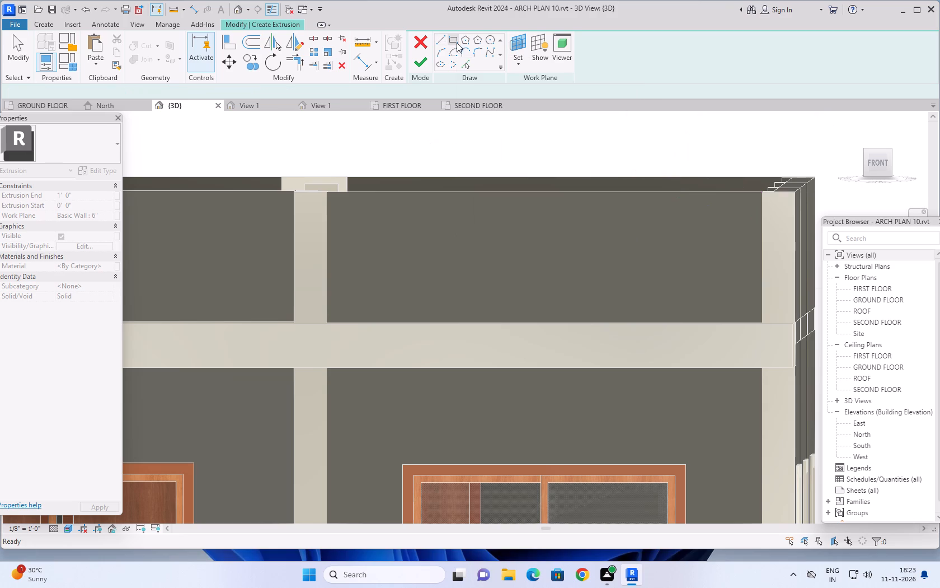
click(760, 190)
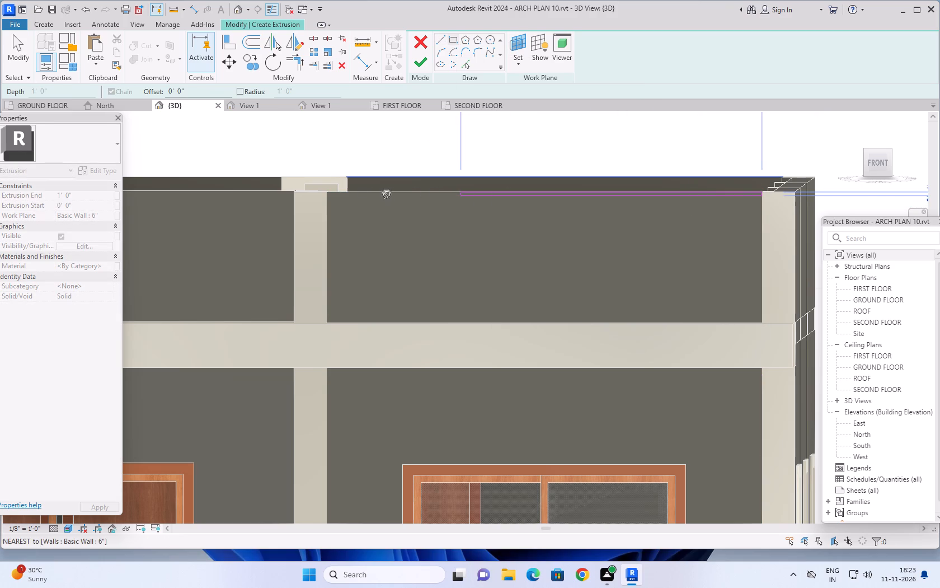
scroll(362, 199, down, 2)
middle_drag(362, 199, 532, 216)
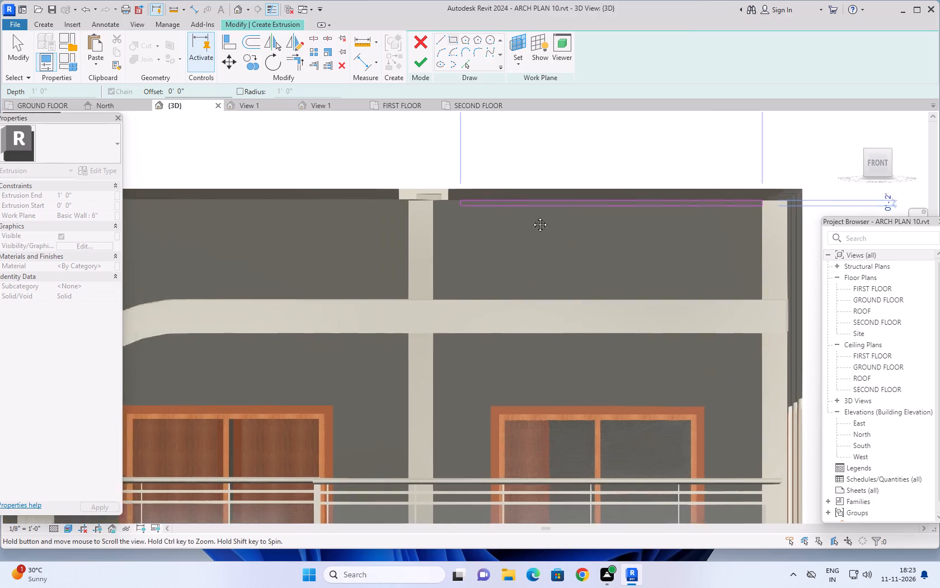
middle_drag(532, 216, 554, 218)
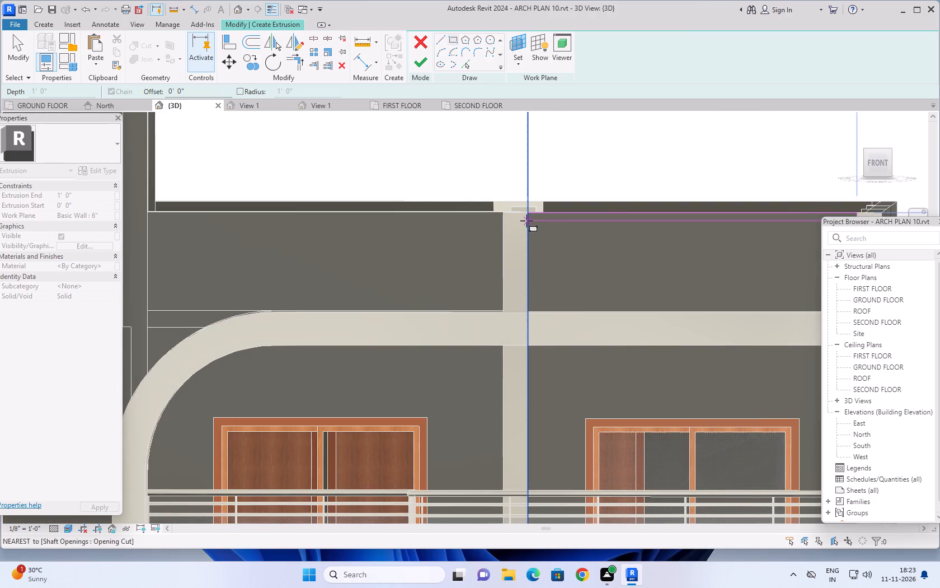
click(527, 221)
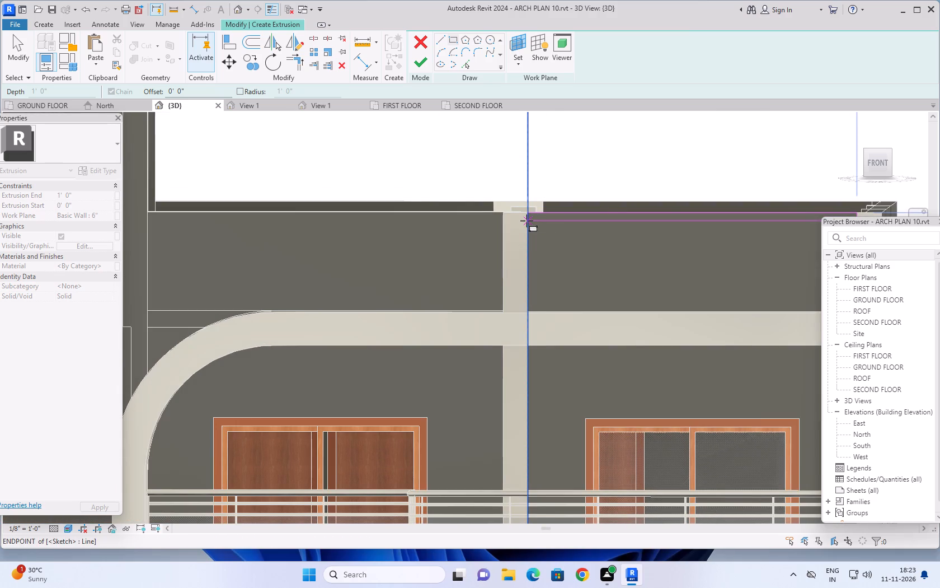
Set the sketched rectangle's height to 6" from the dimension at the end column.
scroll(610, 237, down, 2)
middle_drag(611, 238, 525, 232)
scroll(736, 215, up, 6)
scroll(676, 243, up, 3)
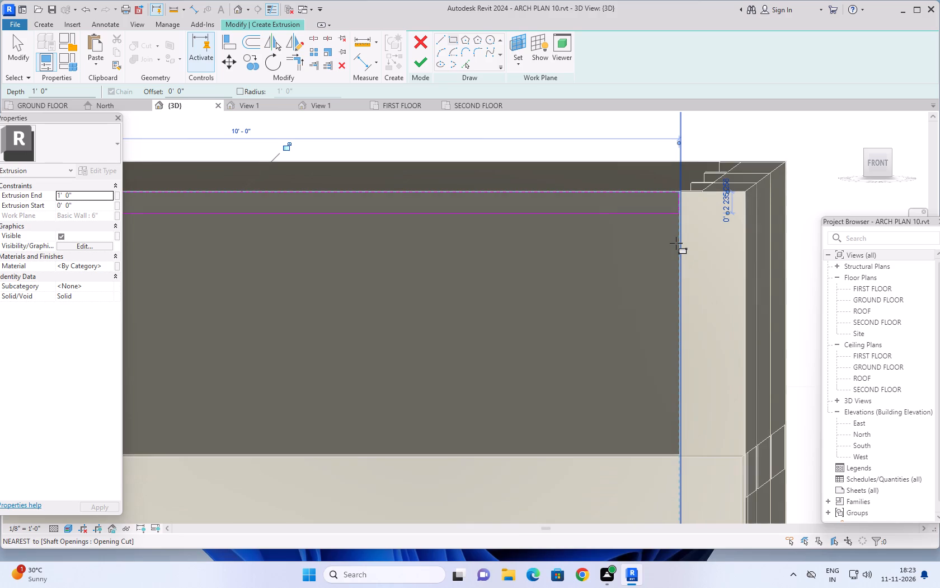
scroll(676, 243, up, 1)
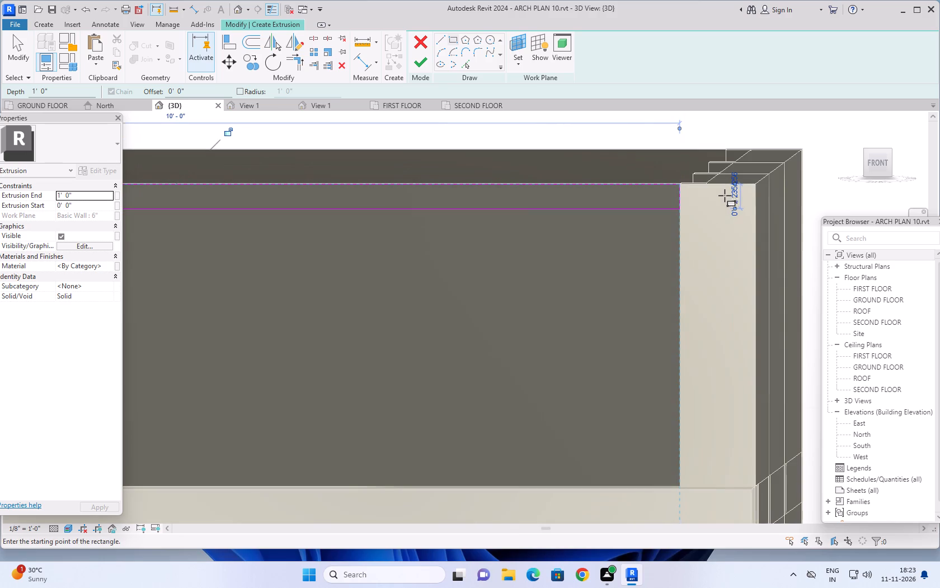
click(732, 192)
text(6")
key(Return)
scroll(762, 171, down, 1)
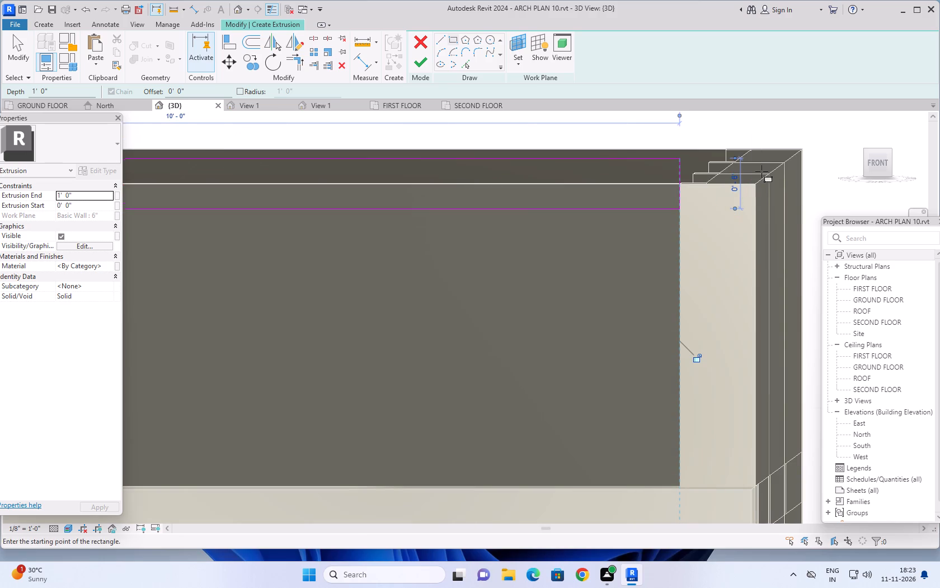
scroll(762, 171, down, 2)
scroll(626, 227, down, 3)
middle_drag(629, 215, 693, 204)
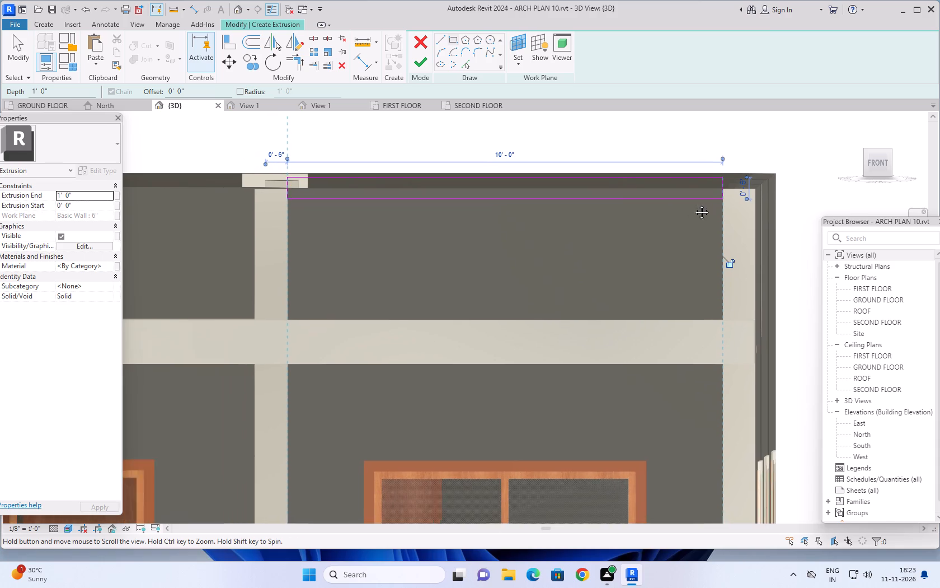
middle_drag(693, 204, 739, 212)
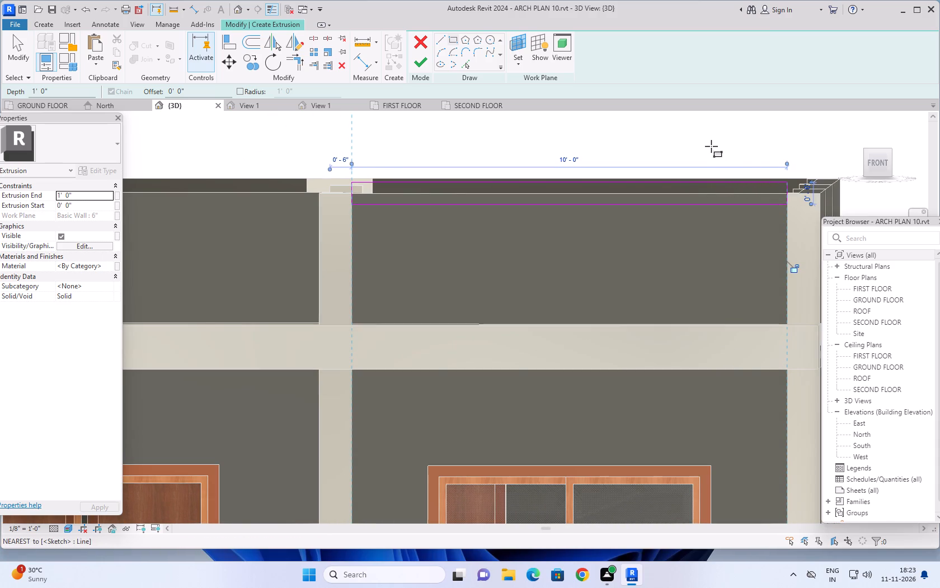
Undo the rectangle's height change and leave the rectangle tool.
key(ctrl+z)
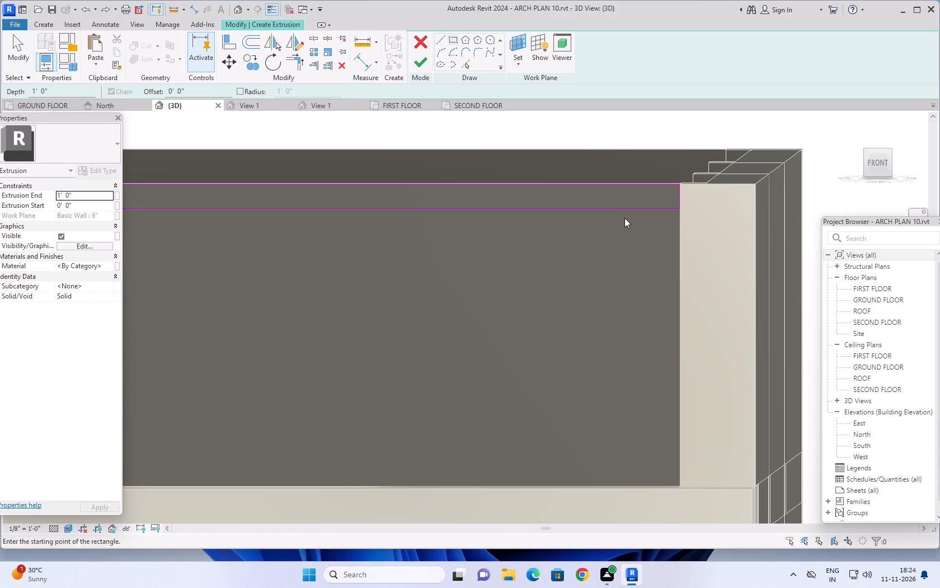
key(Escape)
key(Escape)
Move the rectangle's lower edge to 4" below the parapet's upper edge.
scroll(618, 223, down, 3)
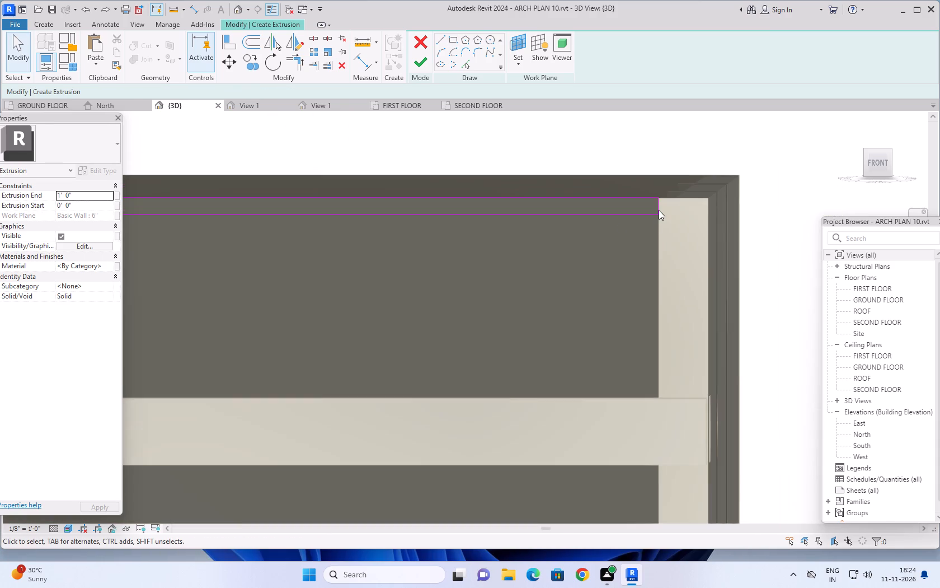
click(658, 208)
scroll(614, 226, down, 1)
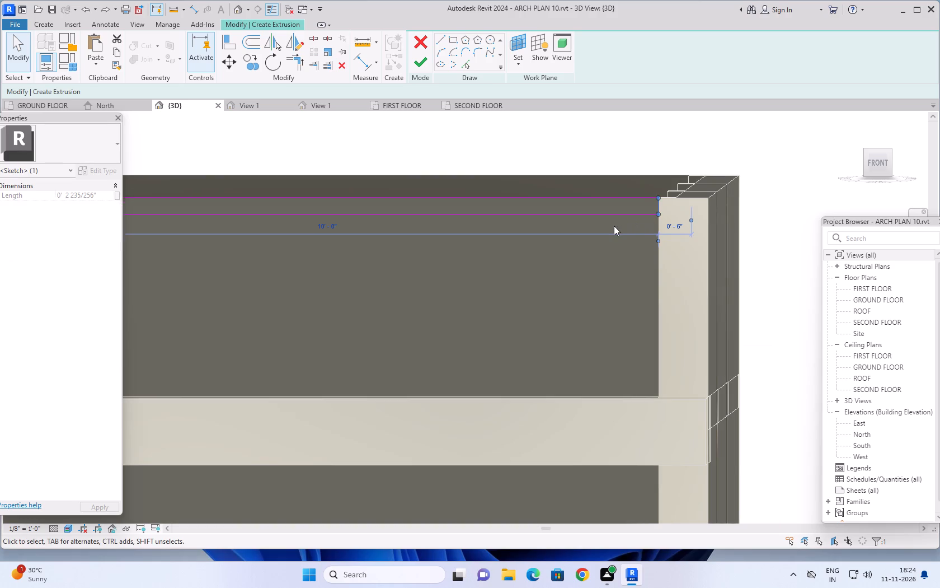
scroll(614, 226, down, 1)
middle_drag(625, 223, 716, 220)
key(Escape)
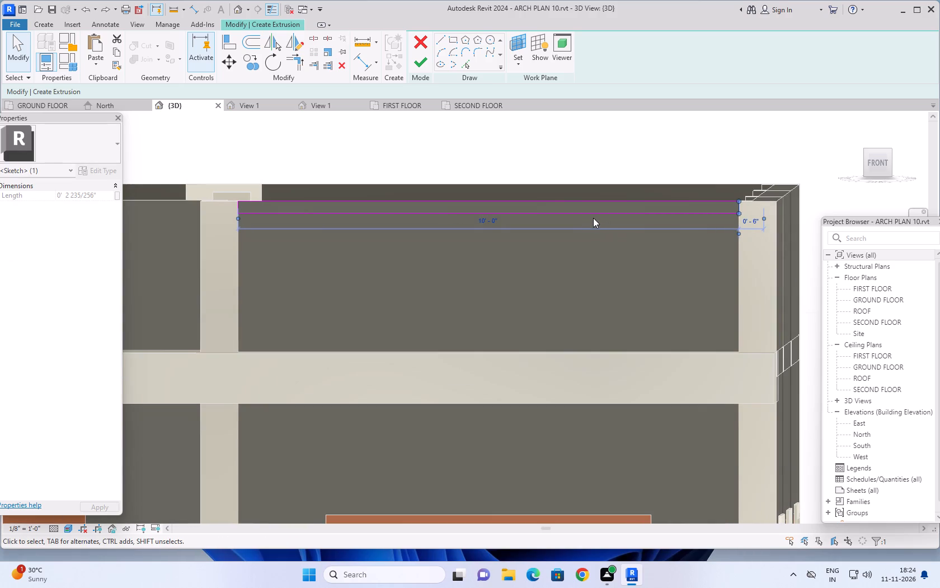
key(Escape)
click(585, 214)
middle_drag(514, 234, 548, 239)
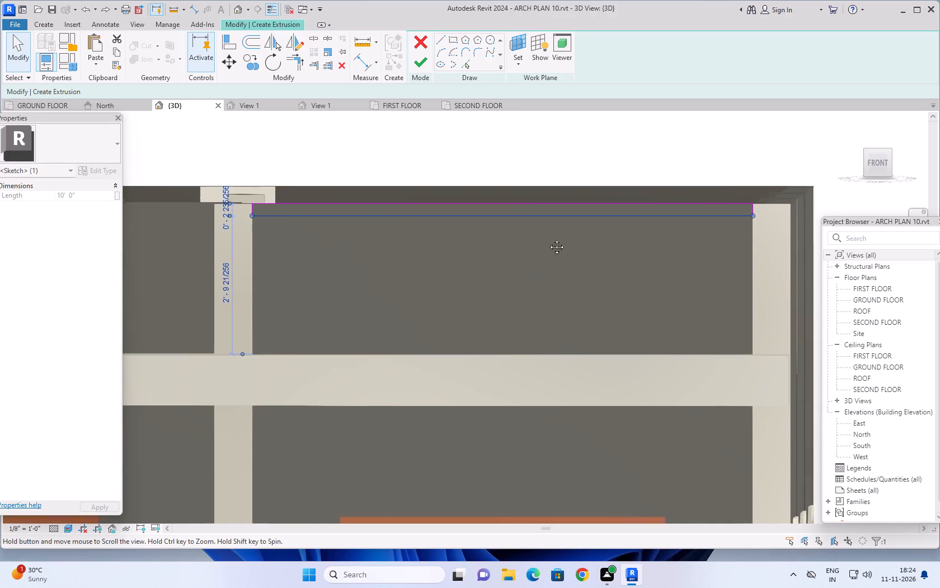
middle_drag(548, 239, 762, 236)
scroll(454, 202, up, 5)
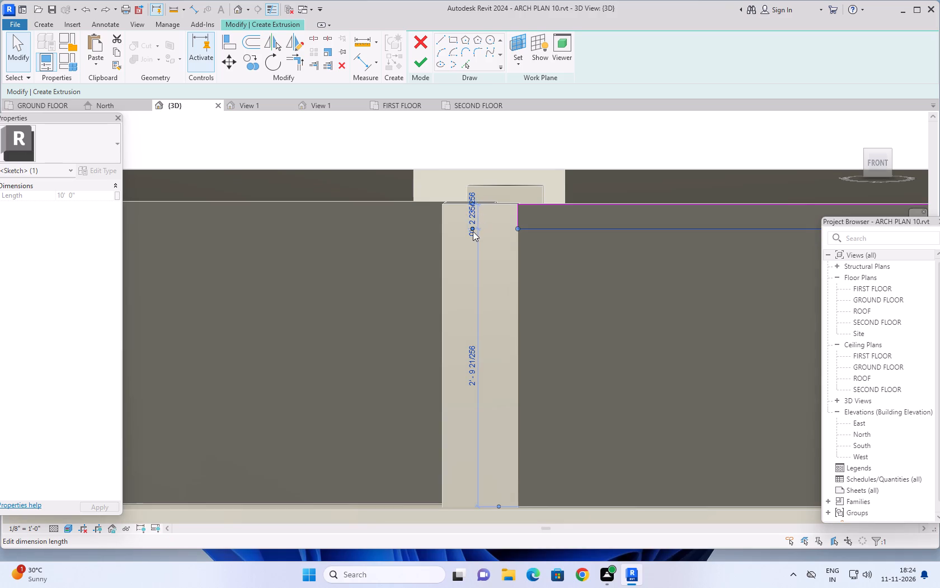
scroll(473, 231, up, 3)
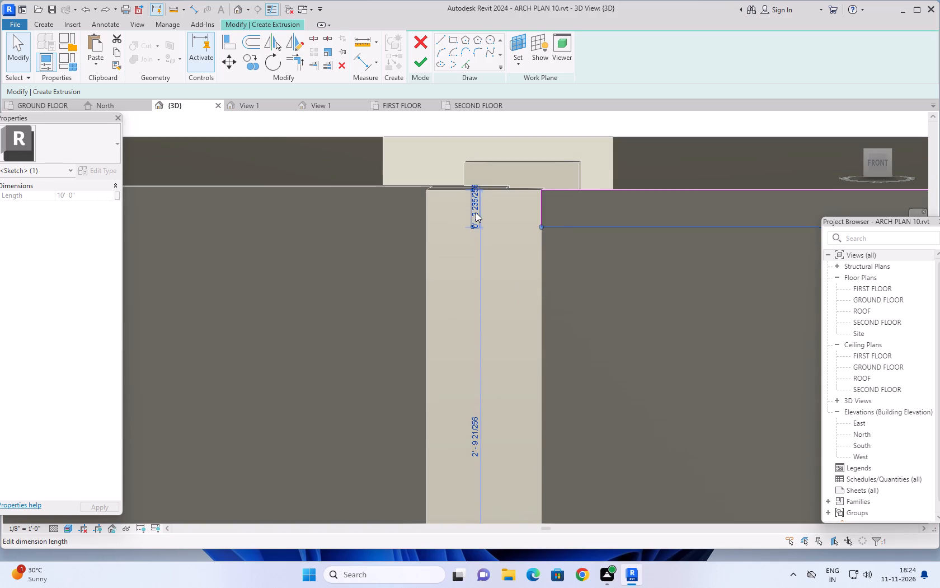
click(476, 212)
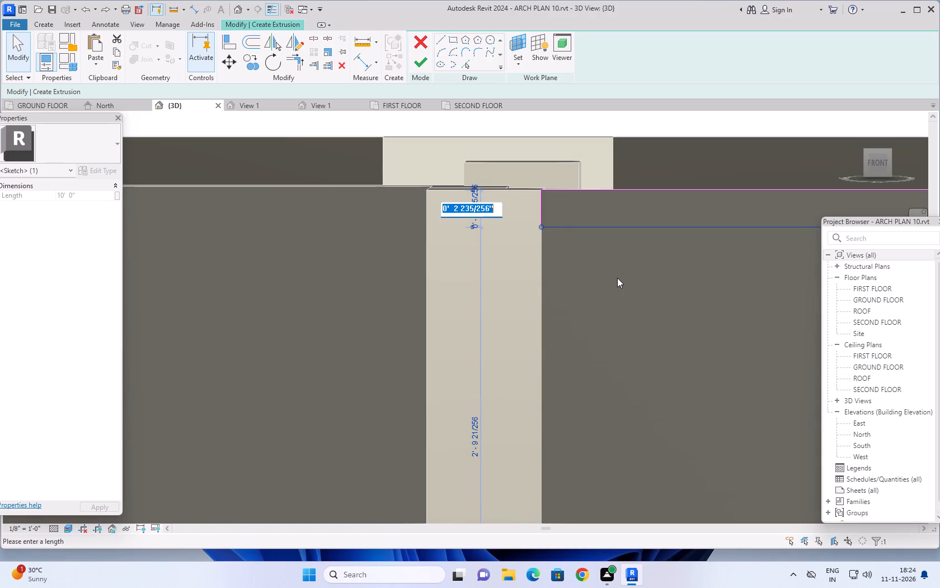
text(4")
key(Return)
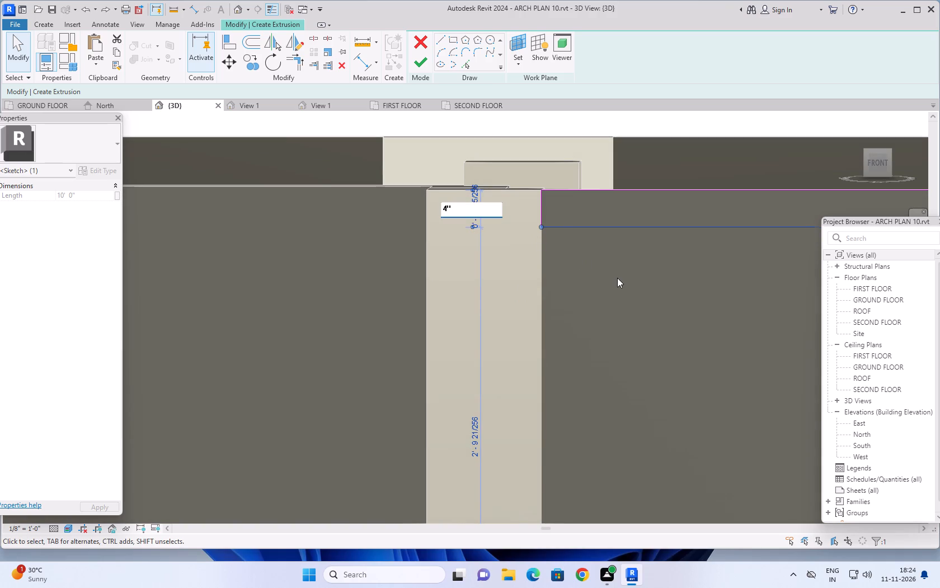
Move the rectangle's lower edge to 6" below the parapet's upper edge.
scroll(617, 278, down, 8)
middle_drag(652, 298, 474, 258)
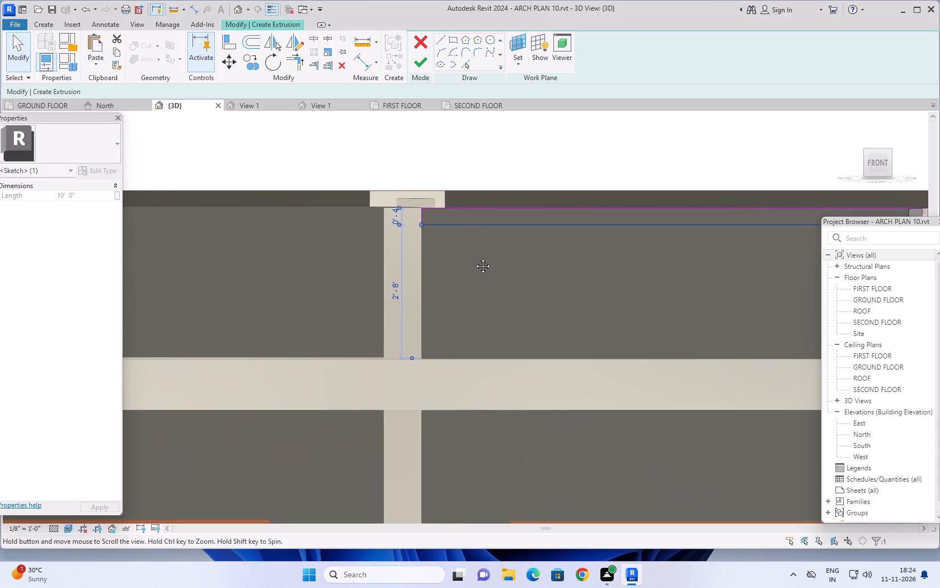
middle_drag(474, 258, 474, 259)
scroll(524, 269, down, 4)
middle_drag(591, 290, 589, 294)
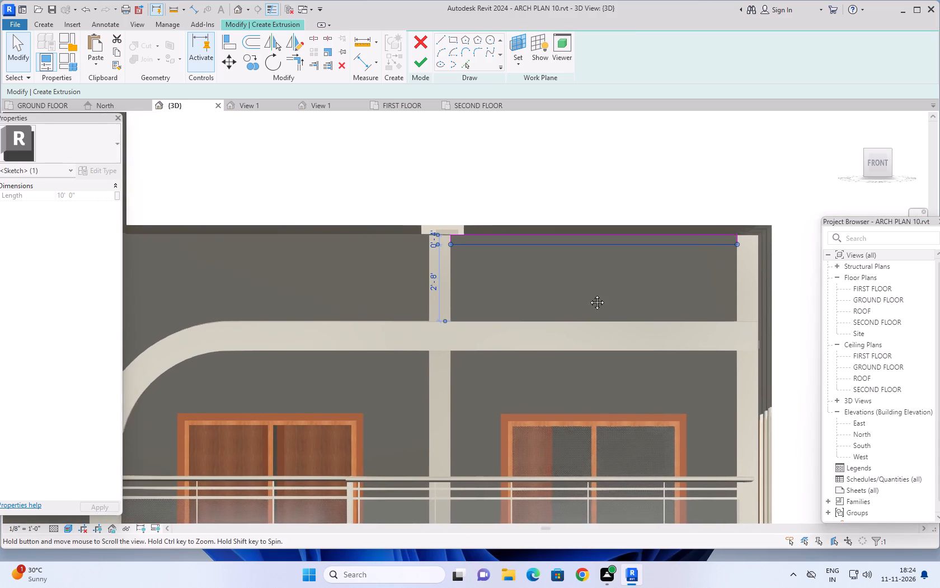
middle_drag(589, 294, 666, 310)
scroll(534, 288, up, 6)
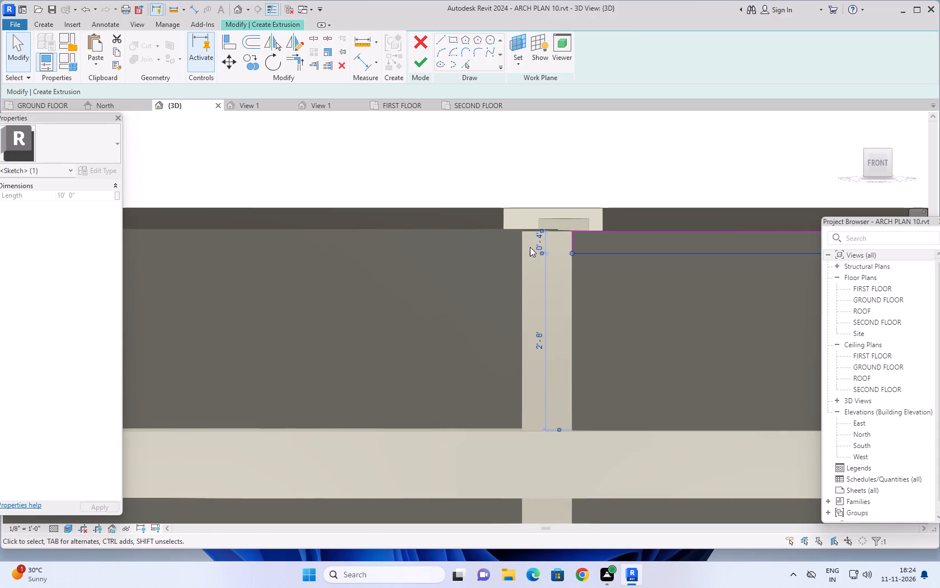
click(537, 243)
text(6")
key(Return)
scroll(591, 241, down, 4)
scroll(650, 315, down, 2)
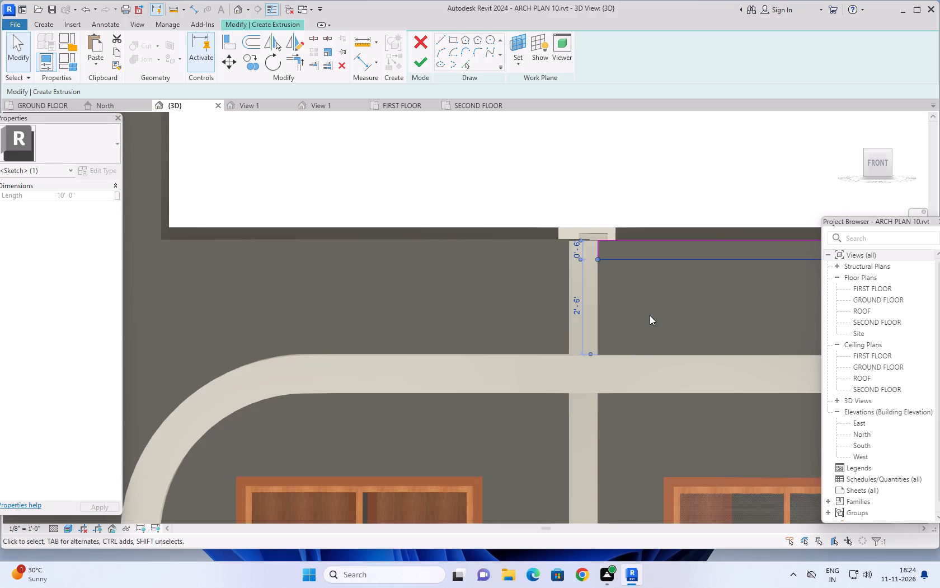
scroll(650, 315, down, 1)
middle_drag(651, 296, 560, 285)
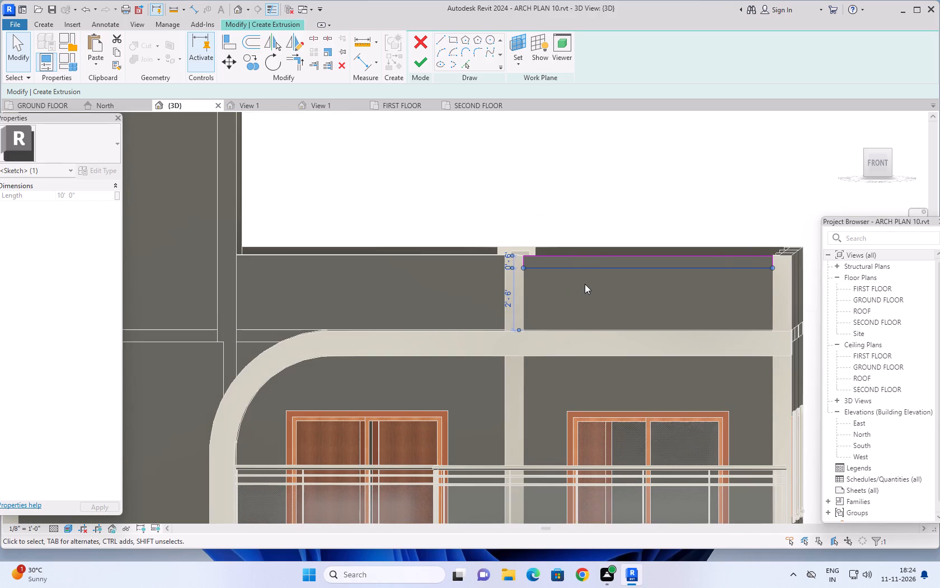
Examine the sketched rectangle against the parapet and columns from slightly different angles, returning to the front view.
middle_drag(585, 284, 594, 283)
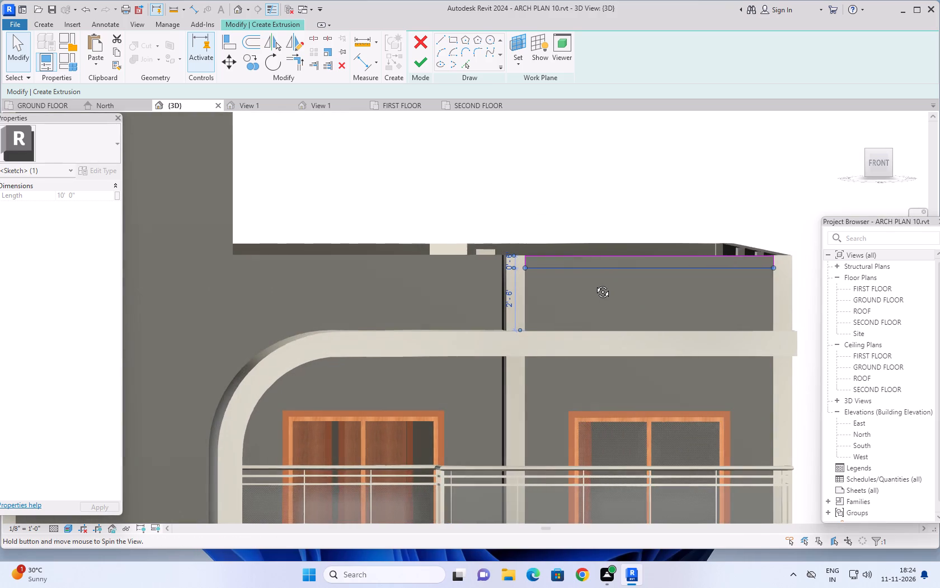
middle_drag(594, 283, 593, 283)
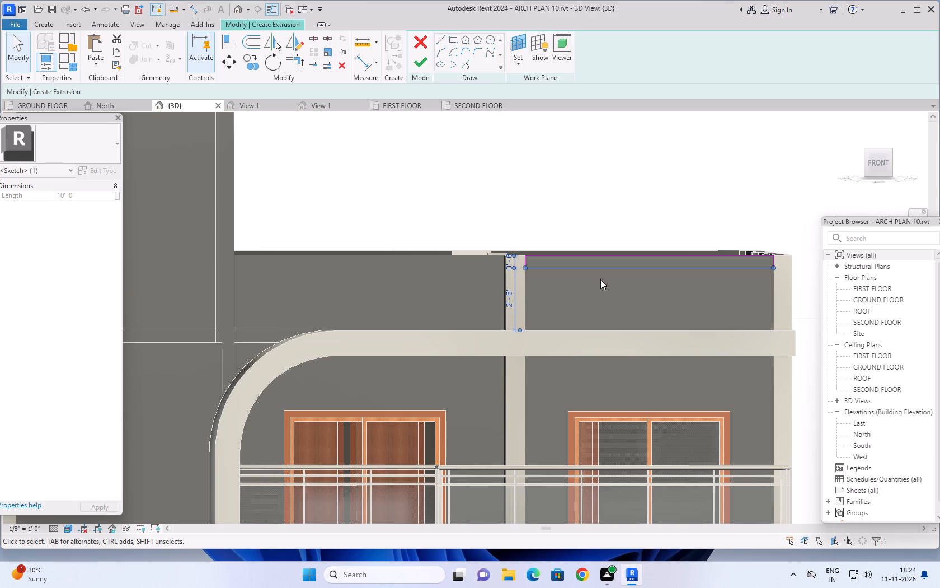
shift+middle_drag(570, 267, 561, 276)
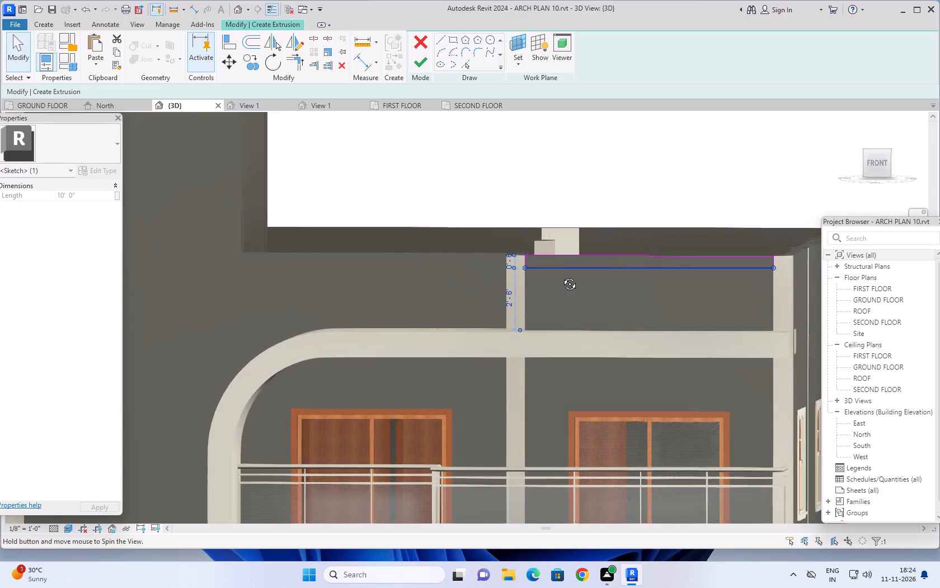
shift+middle_drag(561, 276, 570, 274)
click(880, 161)
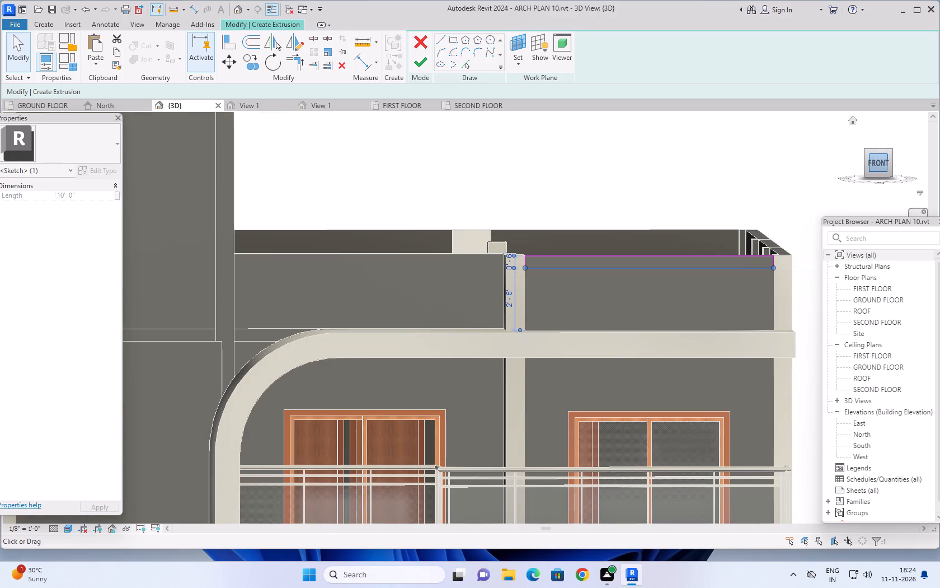
scroll(421, 353, up, 2)
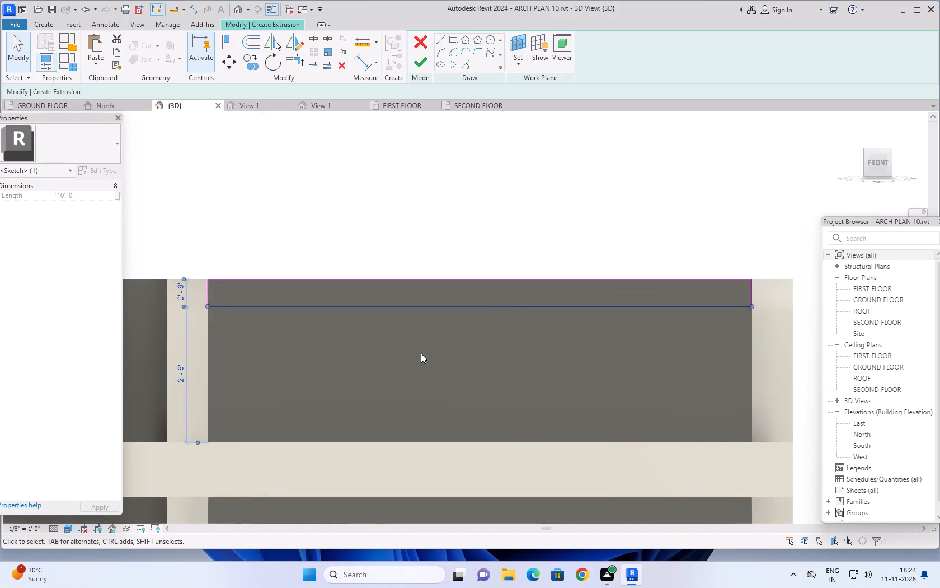
scroll(429, 350, down, 1)
middle_drag(441, 346, 633, 332)
Undo the last two moves of the sketched rectangle's lower edge.
key(ctrl+z)
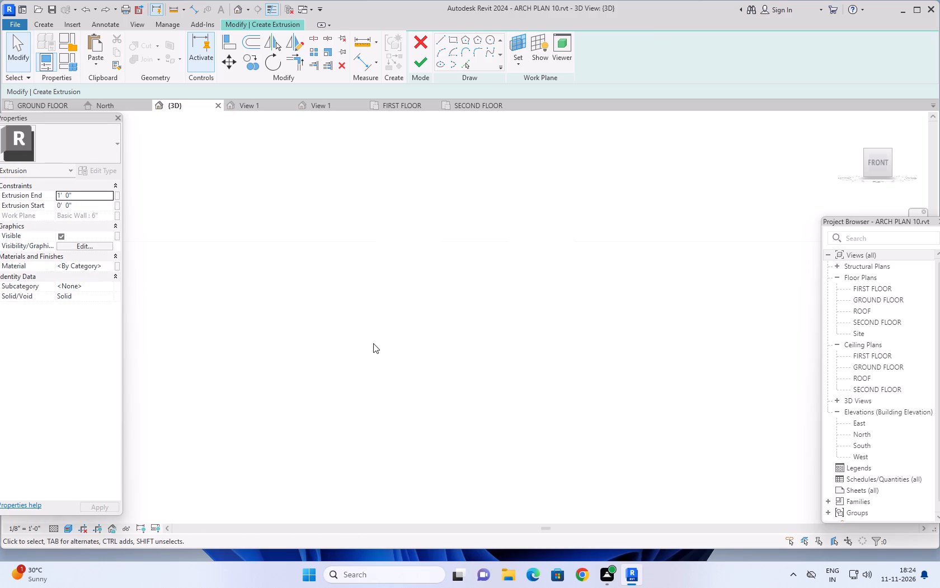
scroll(462, 337, down, 13)
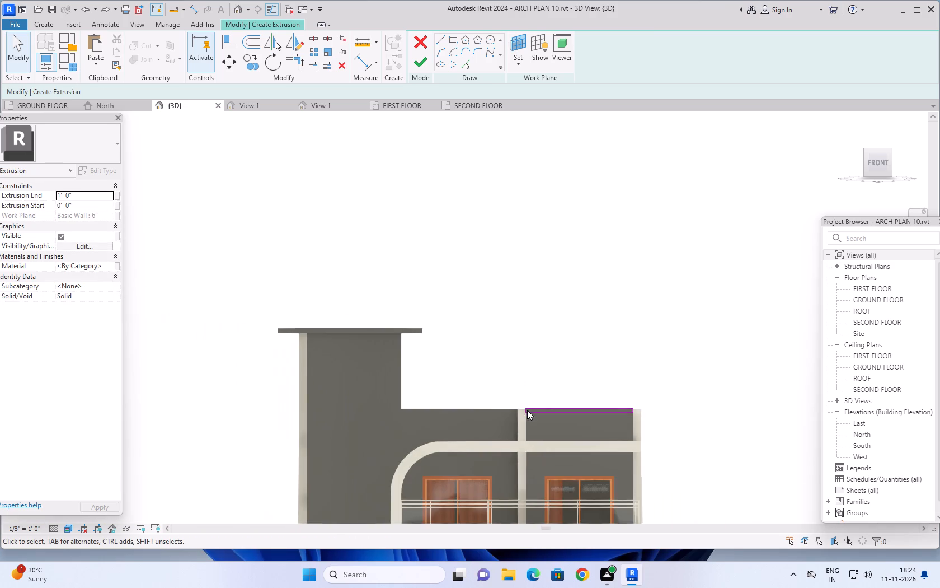
scroll(527, 410, up, 6)
middle_drag(551, 421, 538, 406)
scroll(511, 408, up, 12)
click(535, 357)
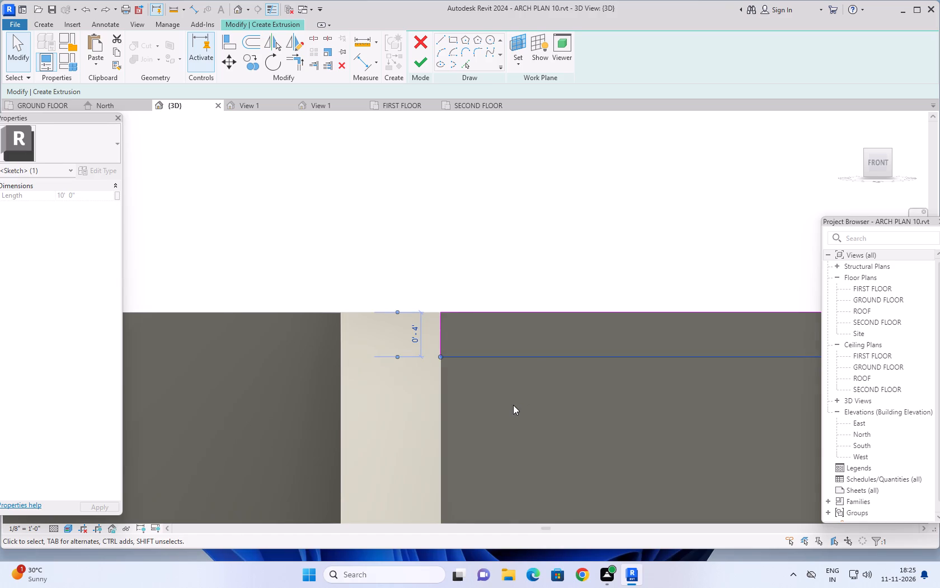
scroll(513, 404, down, 4)
middle_drag(546, 403, 450, 374)
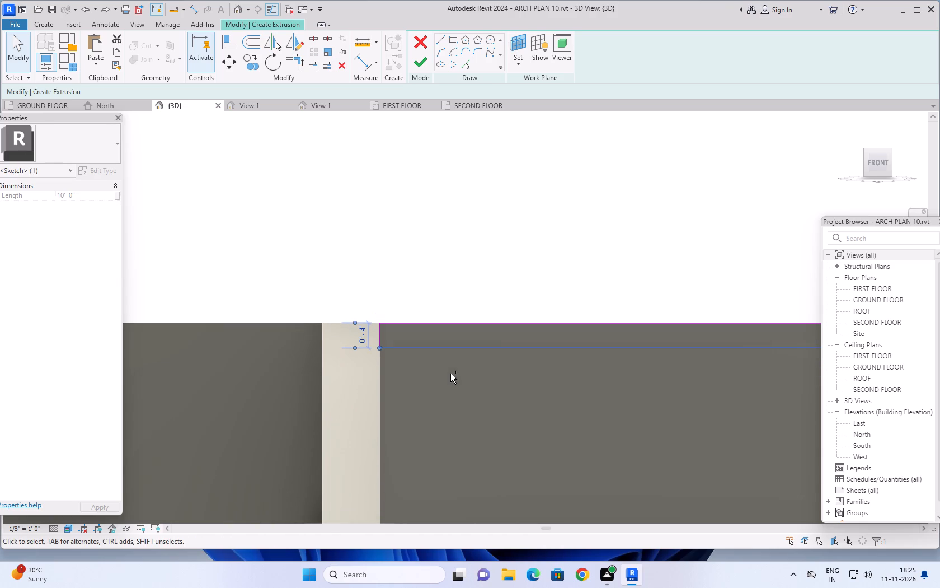
key(ctrl+z)
Move the rectangle's upper edge so that it lies 6" above its lower edge, using the dimension at the end column.
scroll(448, 379, down, 5)
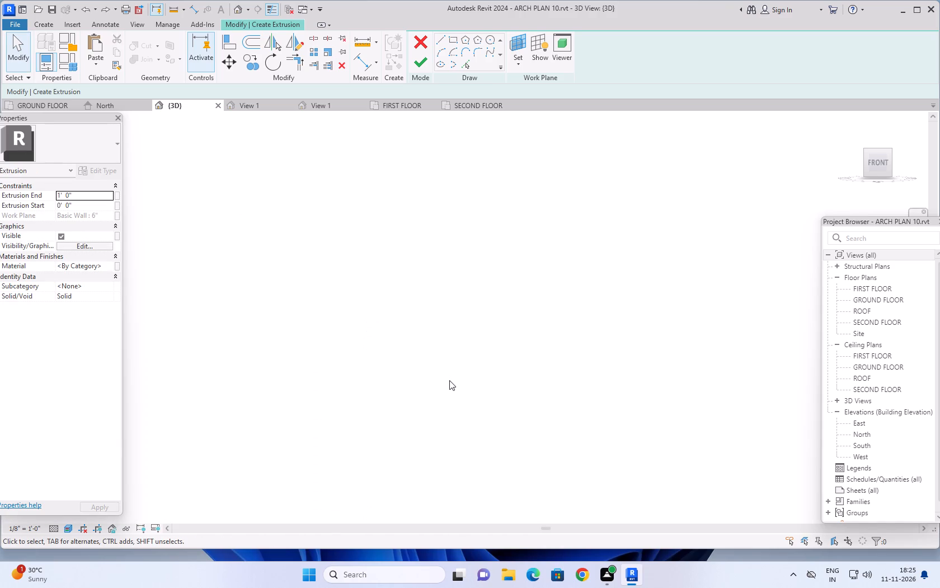
scroll(449, 380, down, 13)
middle_drag(488, 426, 458, 334)
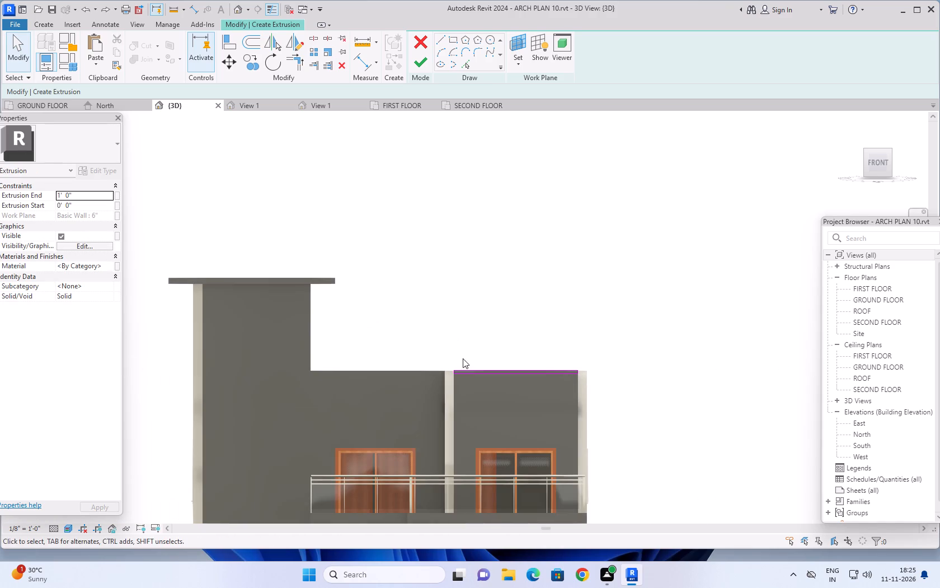
scroll(471, 382, up, 2)
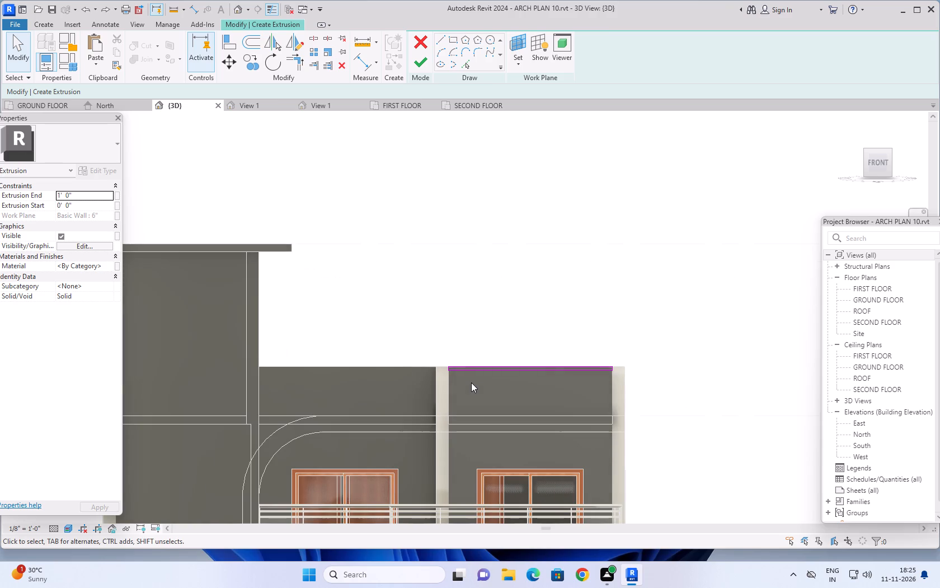
scroll(477, 373, up, 2)
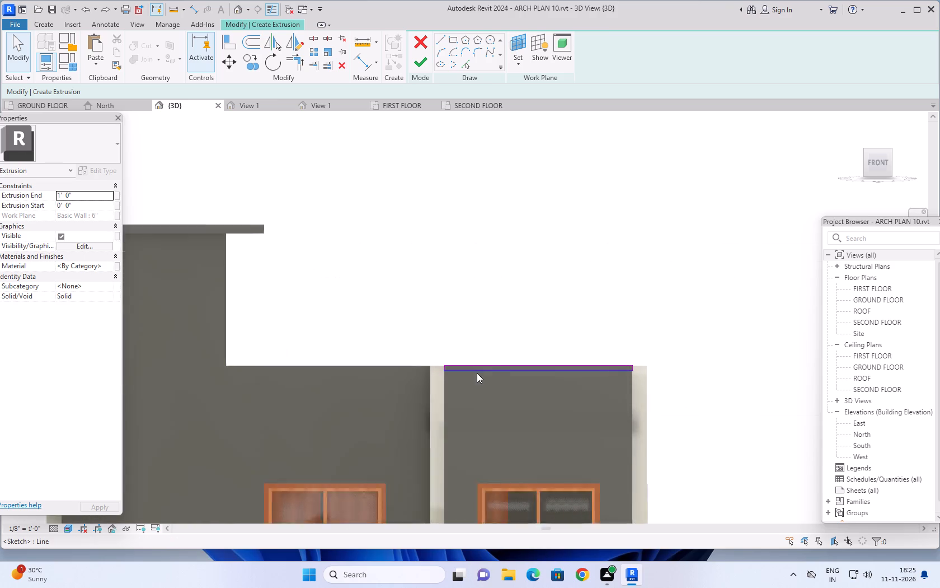
scroll(477, 373, up, 9)
middle_drag(468, 318, 464, 265)
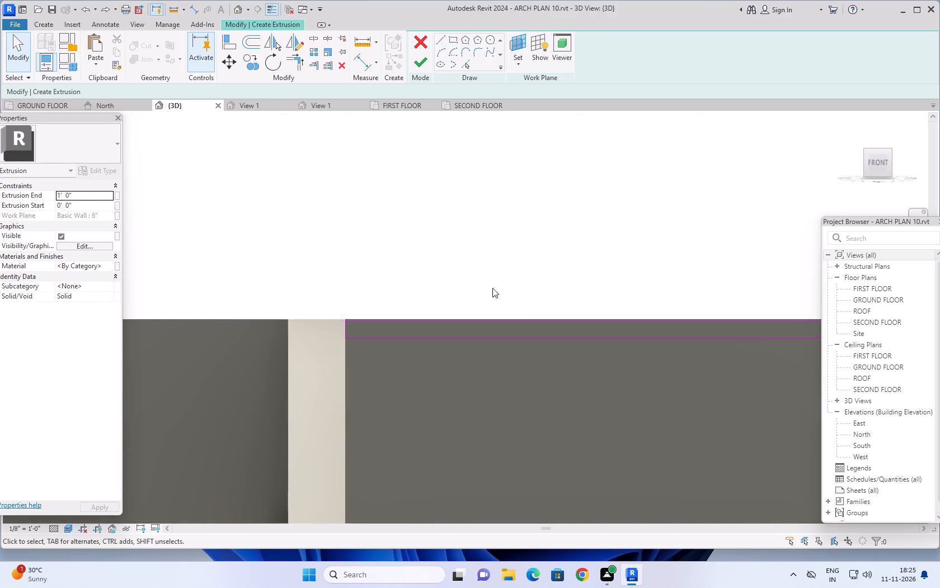
scroll(546, 370, down, 3)
middle_drag(543, 371, 361, 359)
key(Escape)
key(Escape)
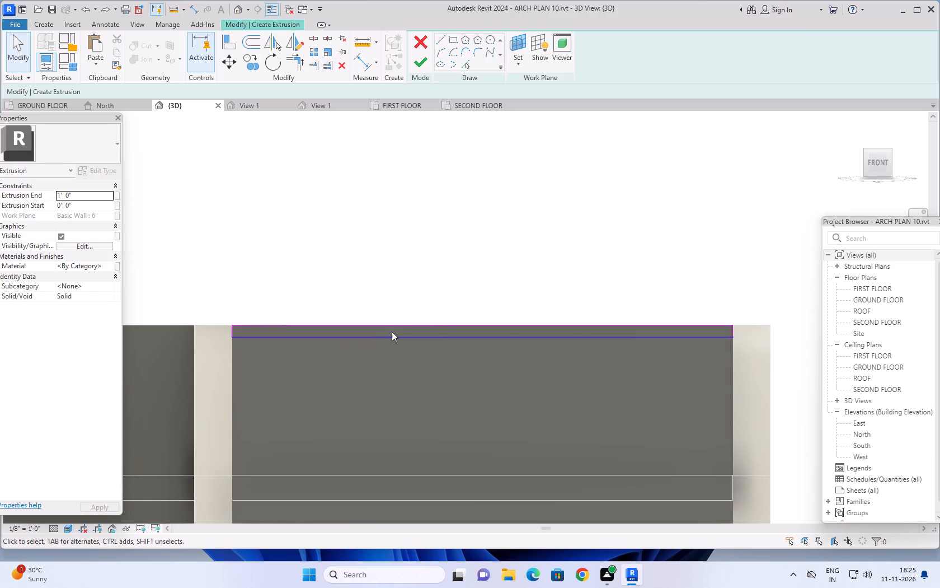
key(Escape)
click(395, 326)
scroll(744, 320, up, 5)
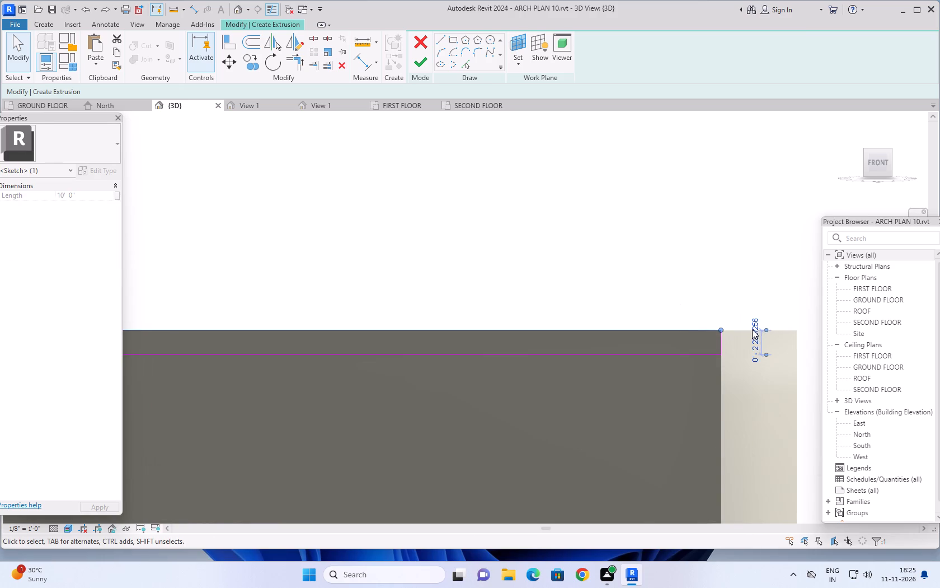
click(753, 333)
text(6")
key(Return)
Sketch a second rectangle 10'-10" long from the middle column's top corner to the tower wall, its lower edge aligned with the first rectangle's.
scroll(748, 340, down, 7)
scroll(516, 342, down, 4)
middle_drag(355, 367, 433, 356)
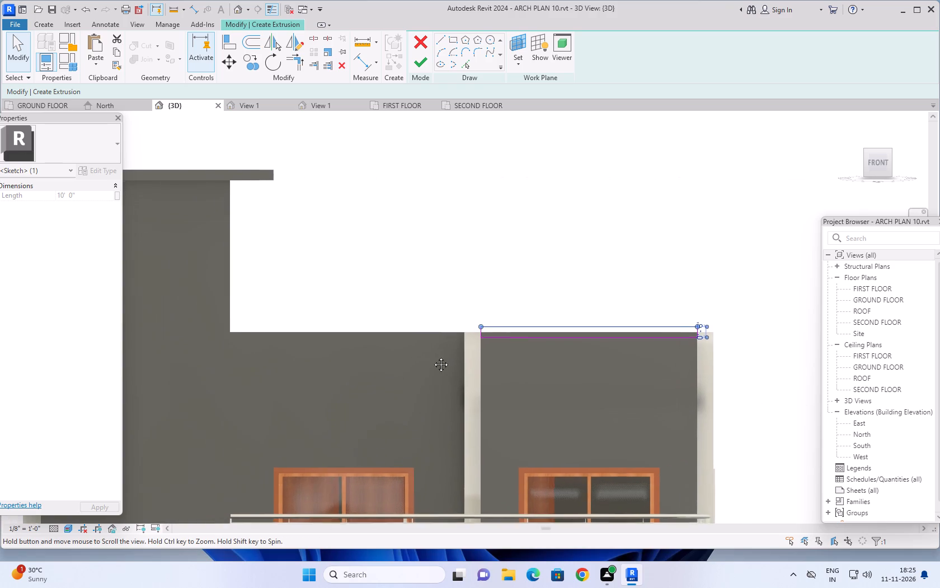
middle_drag(433, 356, 520, 361)
scroll(542, 340, up, 5)
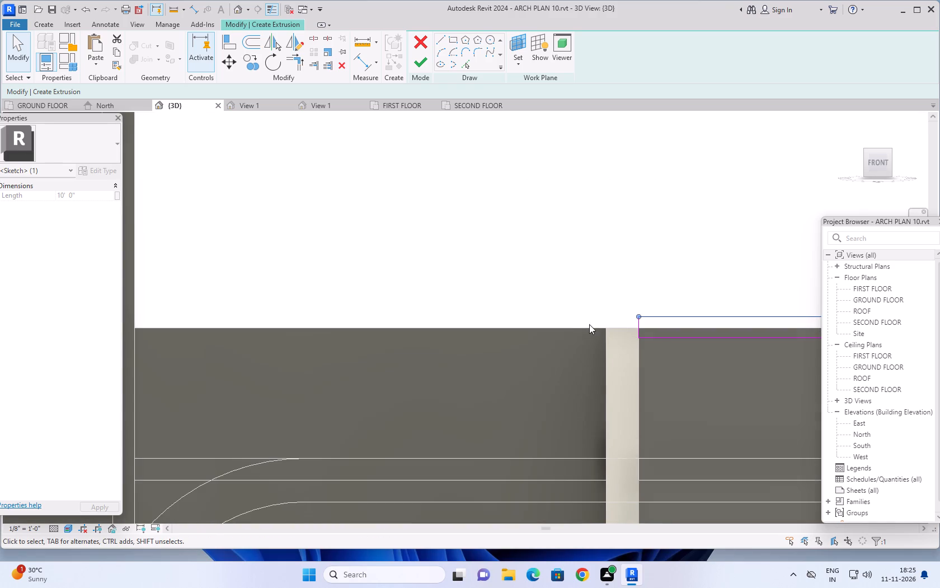
key(Escape)
key(Escape)
key(Escape)
key(Escape)
click(450, 34)
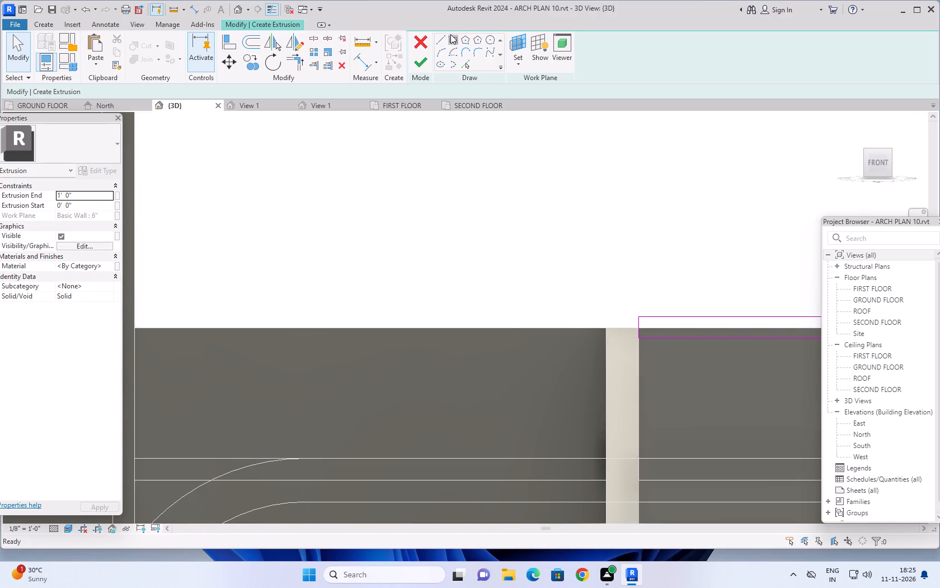
click(604, 328)
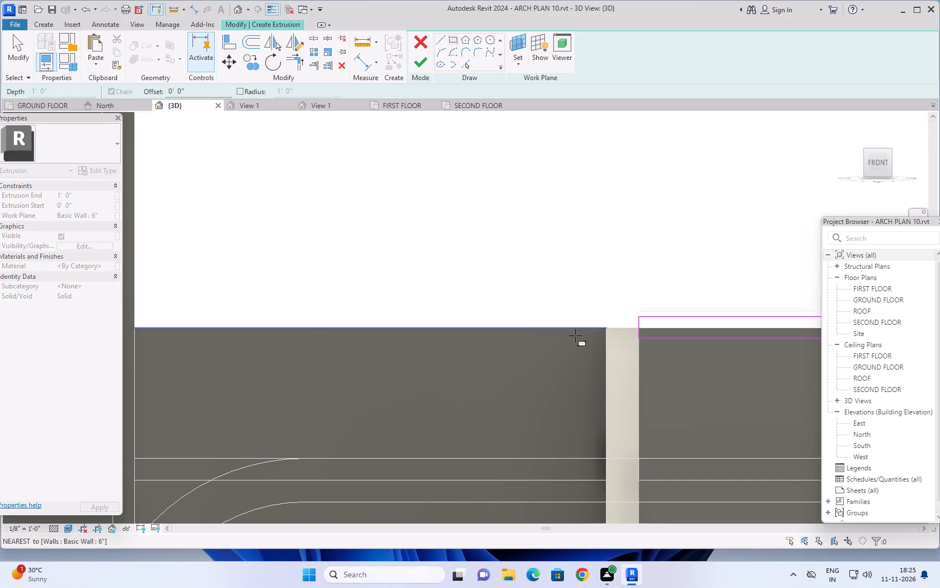
scroll(331, 339, down, 2)
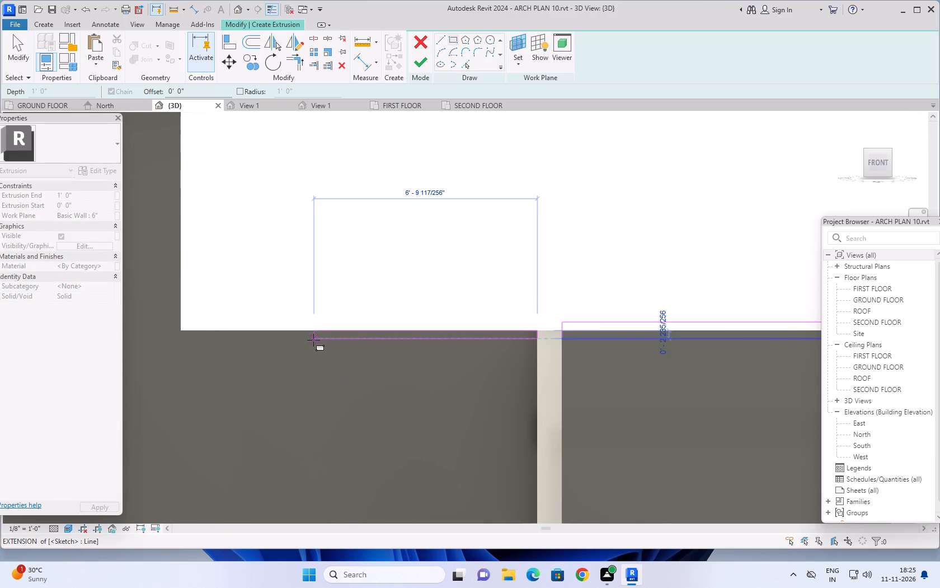
click(182, 342)
key(Escape)
key(Escape)
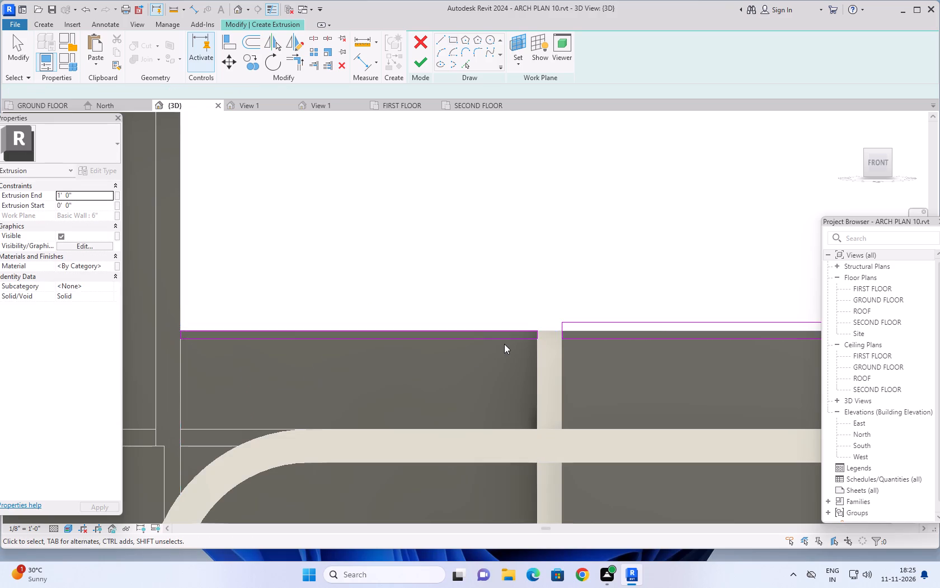
scroll(505, 343, up, 4)
key(Escape)
key(Escape)
key(Escape)
key(Escape)
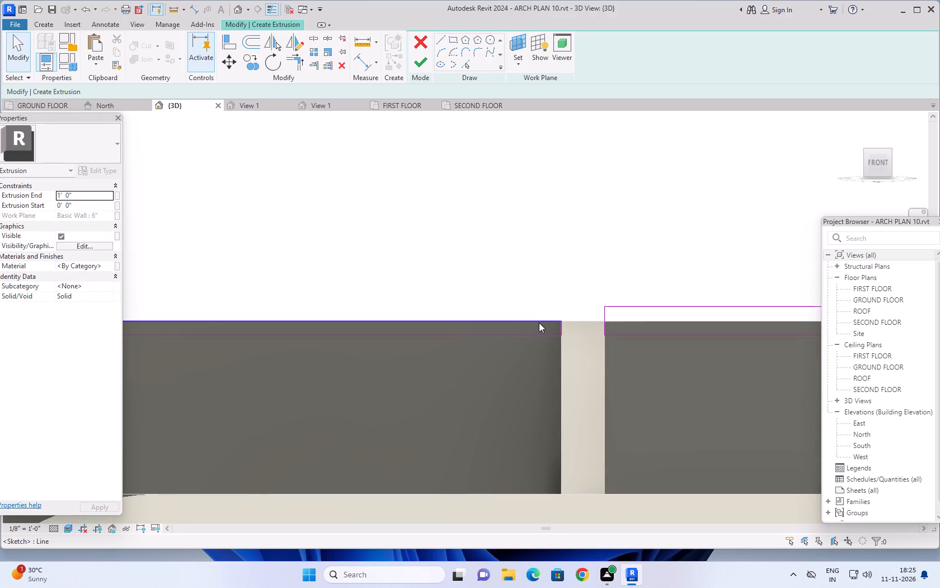
Move the second rectangle's upper edge so that it lies 6" above its lower edge.
click(539, 323)
click(576, 318)
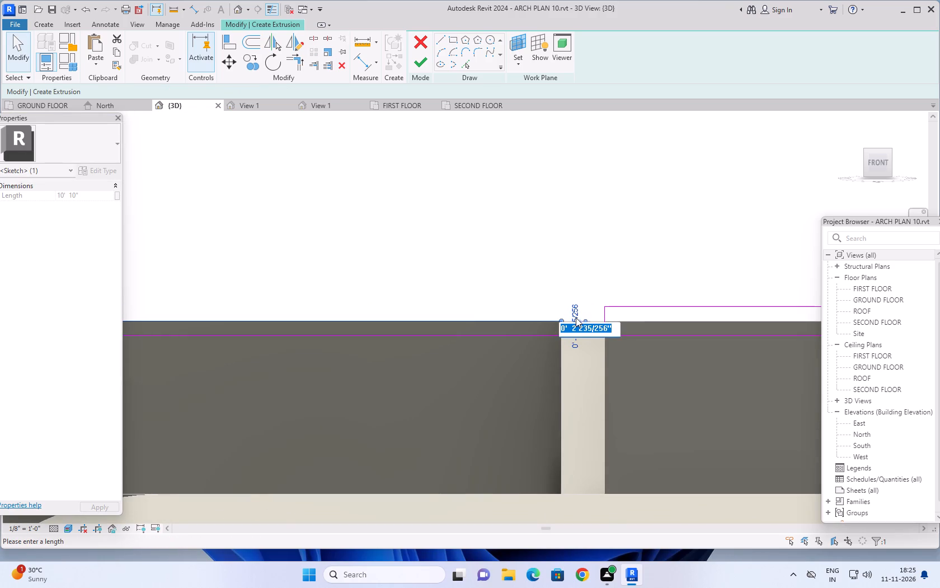
text(6")
key(Return)
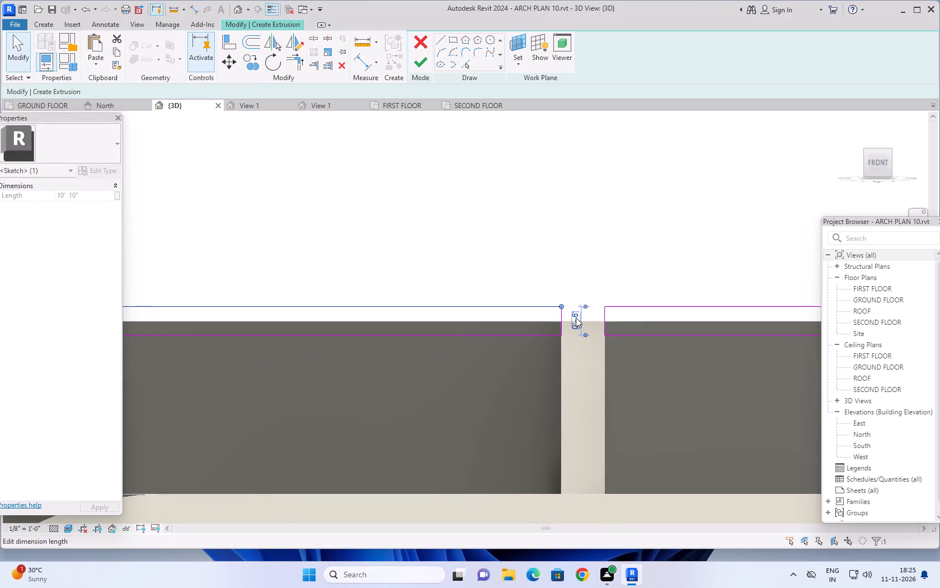
scroll(567, 320, down, 9)
key(Escape)
key(Escape)
Set the extrusion end of the two parapet bands to 6".
scroll(492, 273, down, 1)
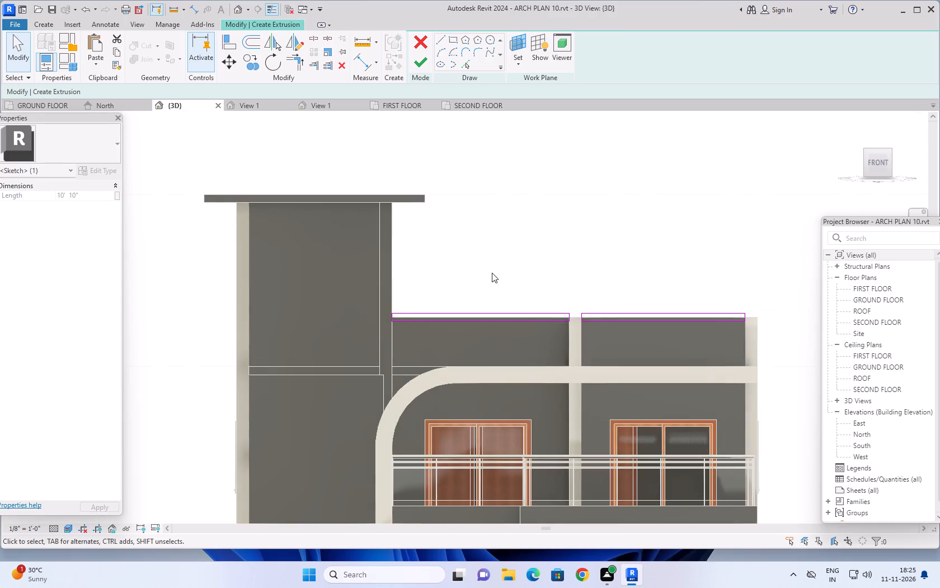
middle_drag(500, 265, 575, 241)
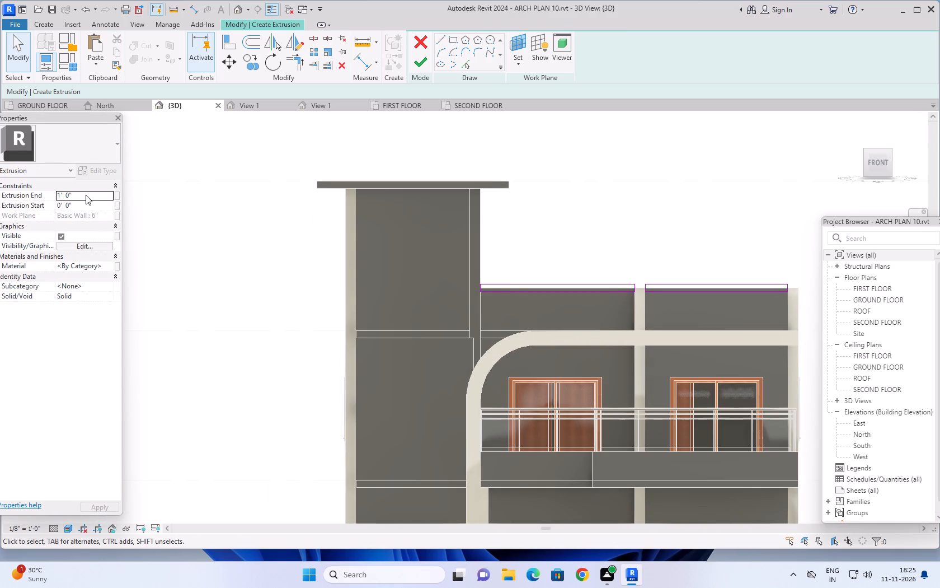
click(86, 195)
text(6")
key(Return)
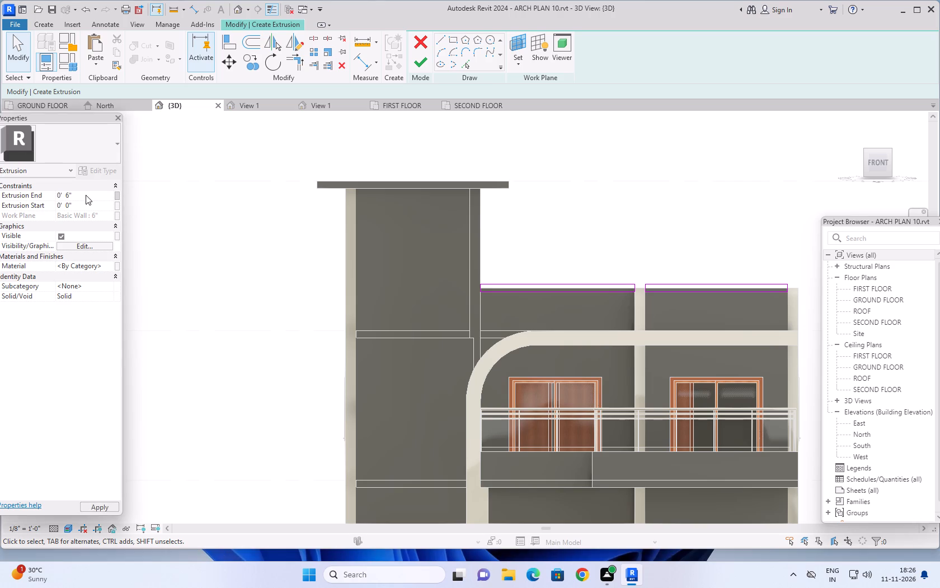
scroll(298, 227, down, 2)
middle_drag(596, 209, 580, 213)
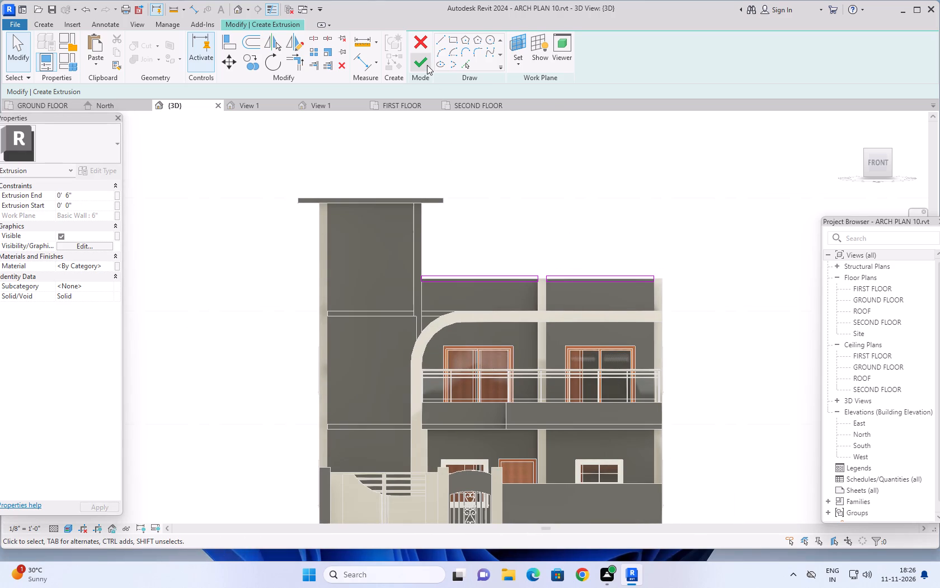
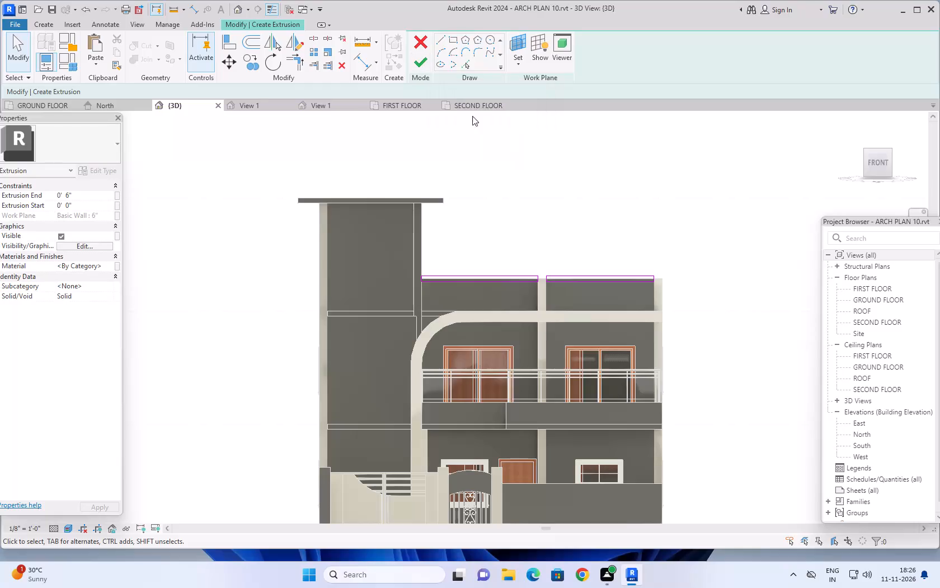
Finish the sketch of the two parapet bands to create the solid extrusion along the parapet top.
middle_drag(588, 231, 570, 213)
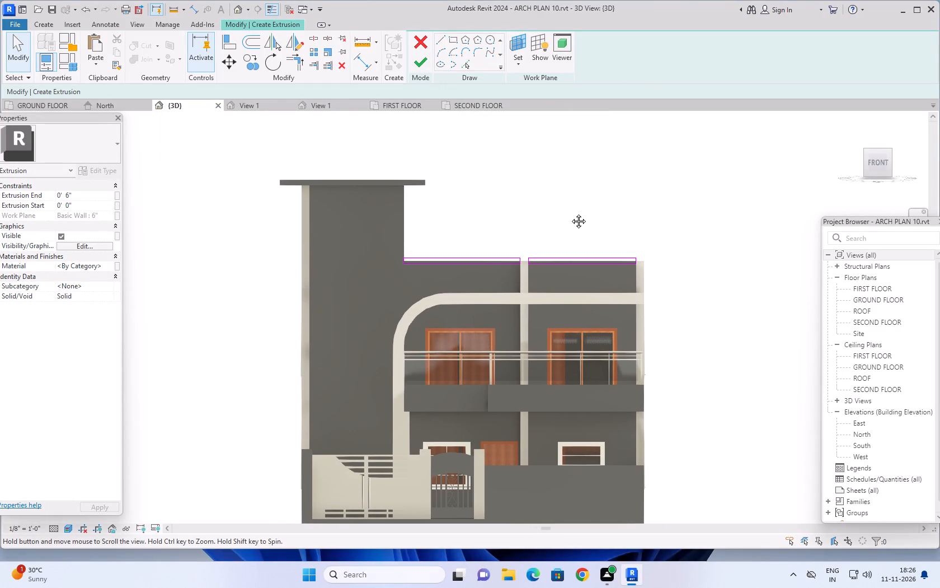
middle_drag(570, 213, 568, 212)
click(420, 67)
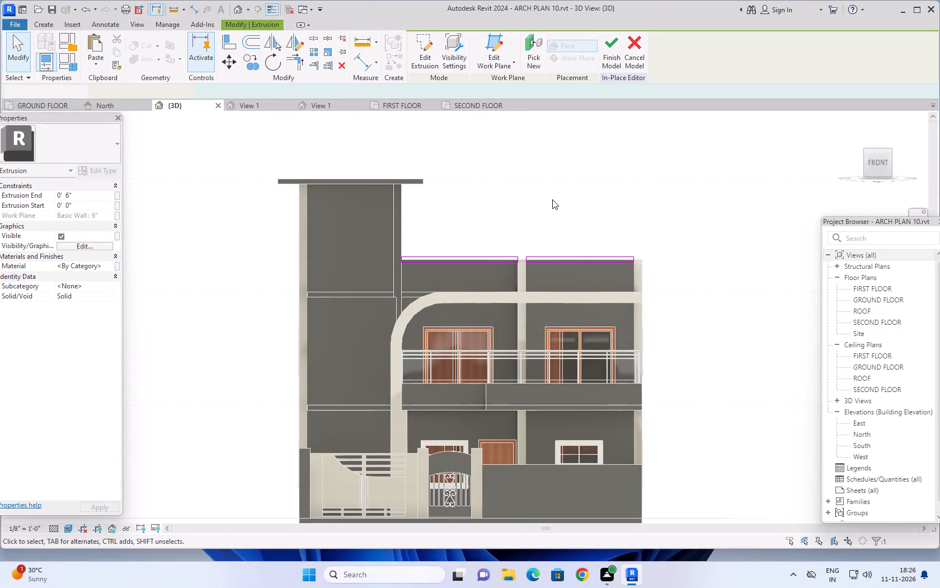
key(Escape)
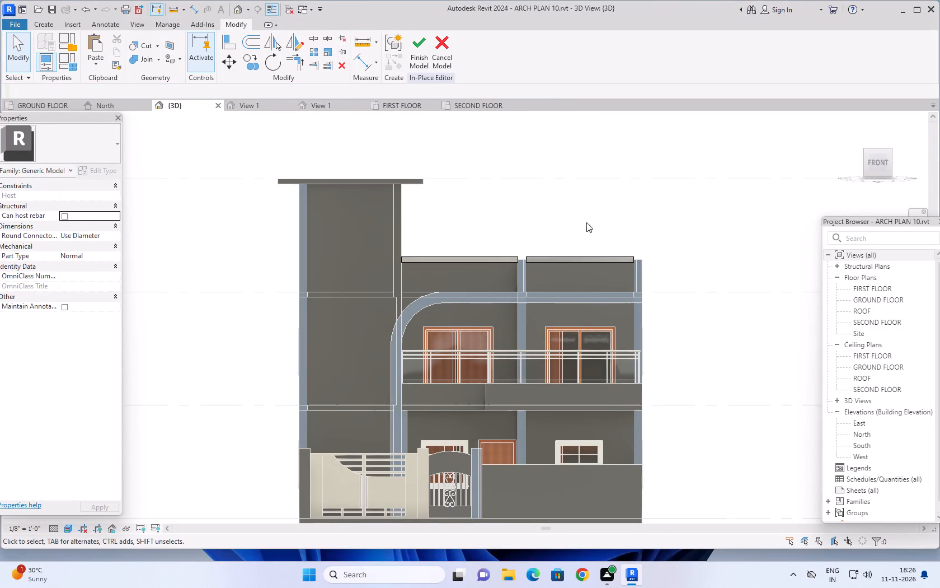
Start another solid extrusion in the same in-place model and begin setting a new work plane for its sketch.
scroll(598, 222, up, 1)
middle_drag(600, 220, 660, 199)
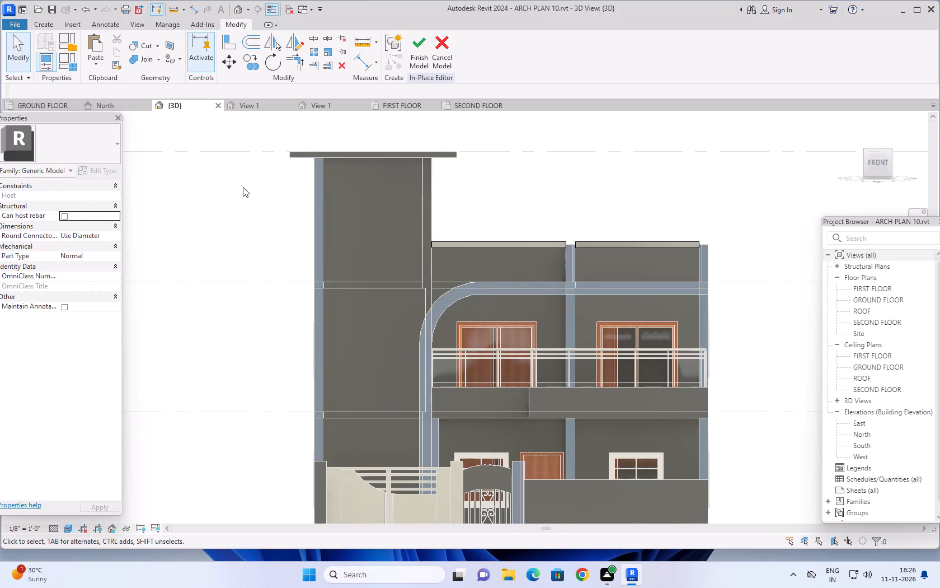
click(37, 25)
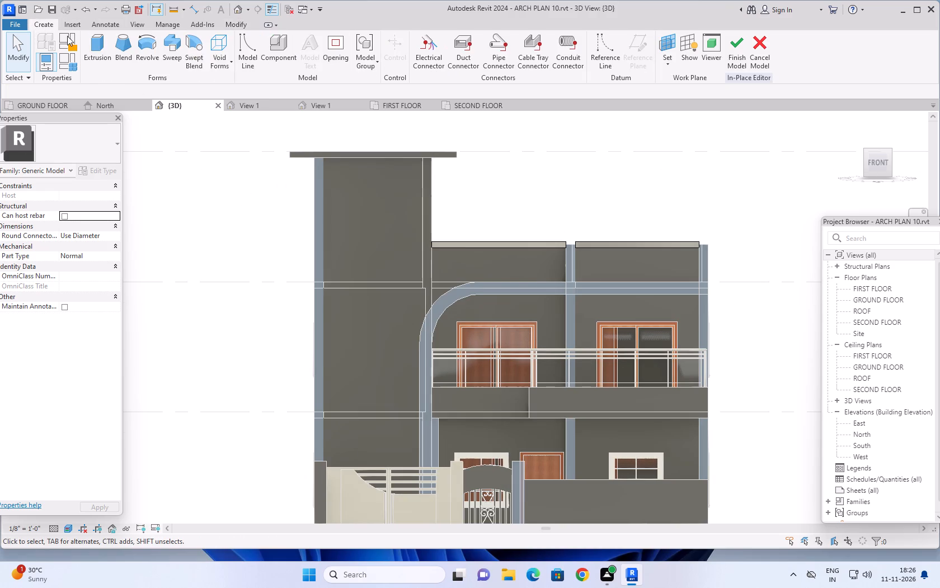
click(97, 39)
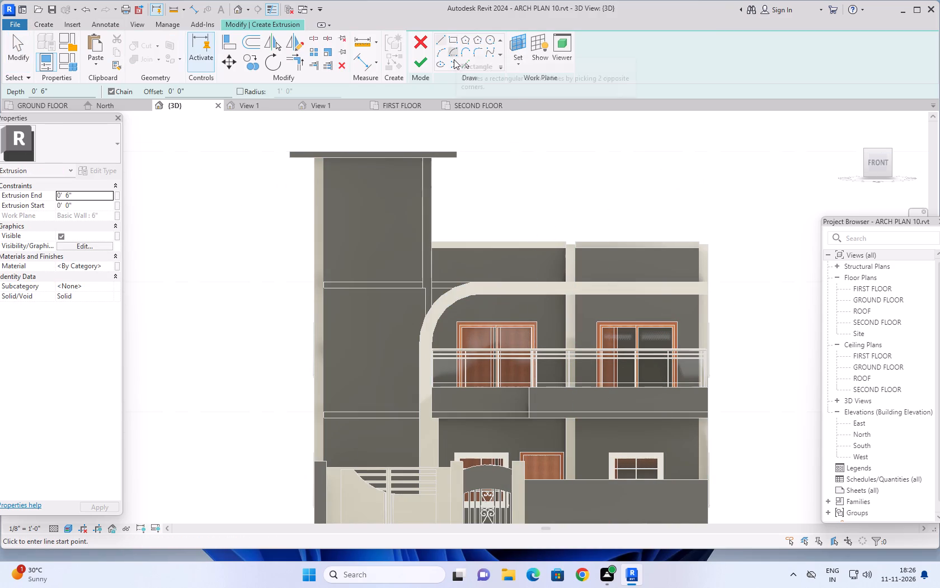
click(517, 67)
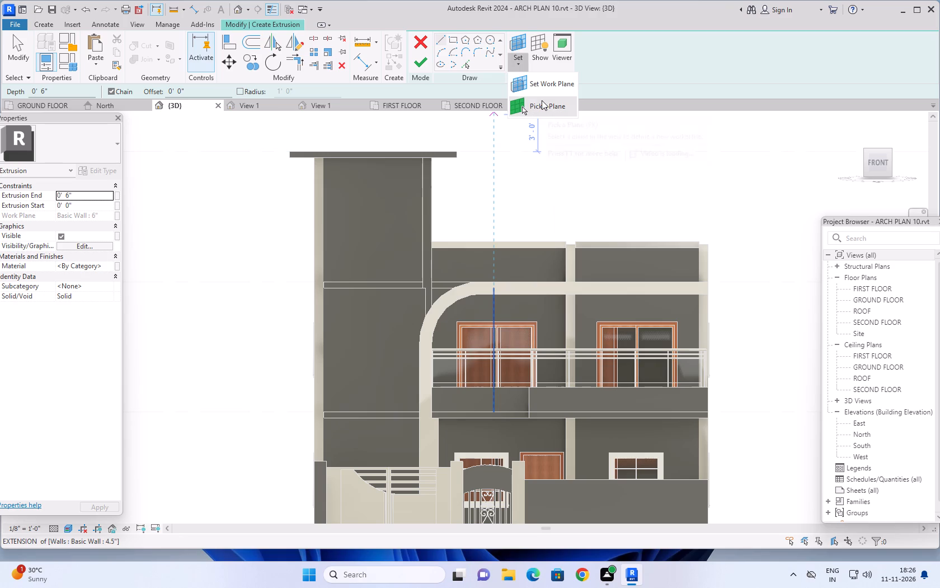
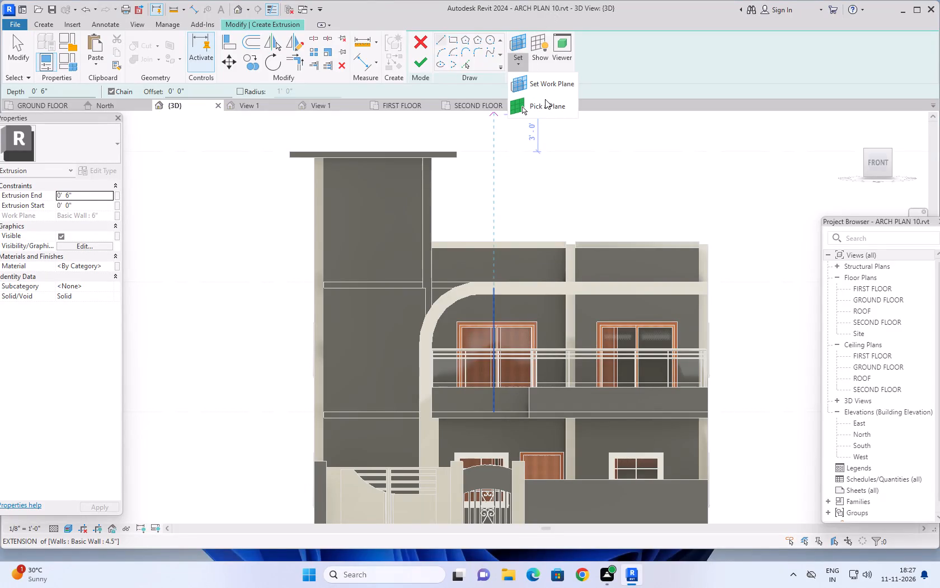
Pick the face of the parapet wall above the right-hand bay as the extrusion sketch's work plane.
click(545, 100)
click(603, 266)
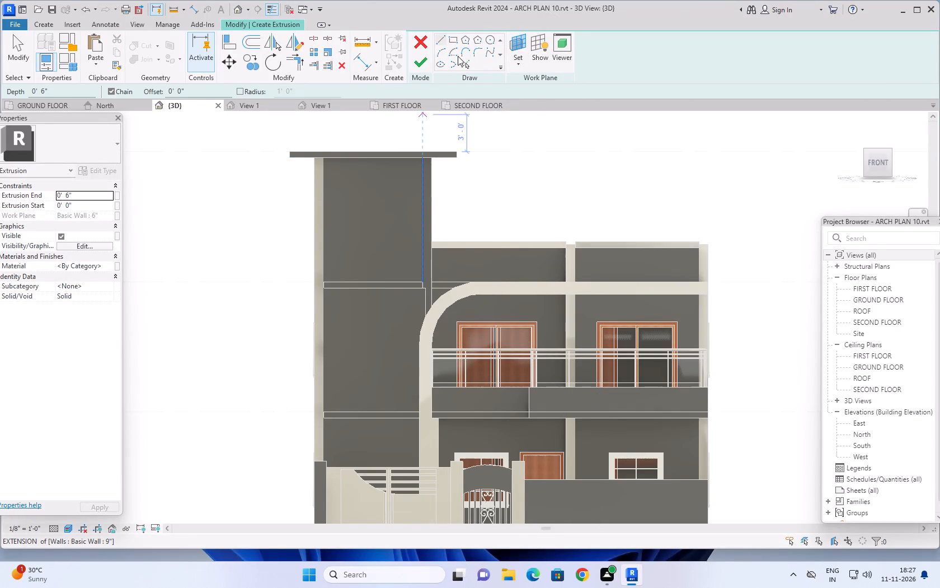
Sketch an arc spanning 10' between the right bay's columns along the beam's top edge, with a radius of about 5' 11".
click(441, 54)
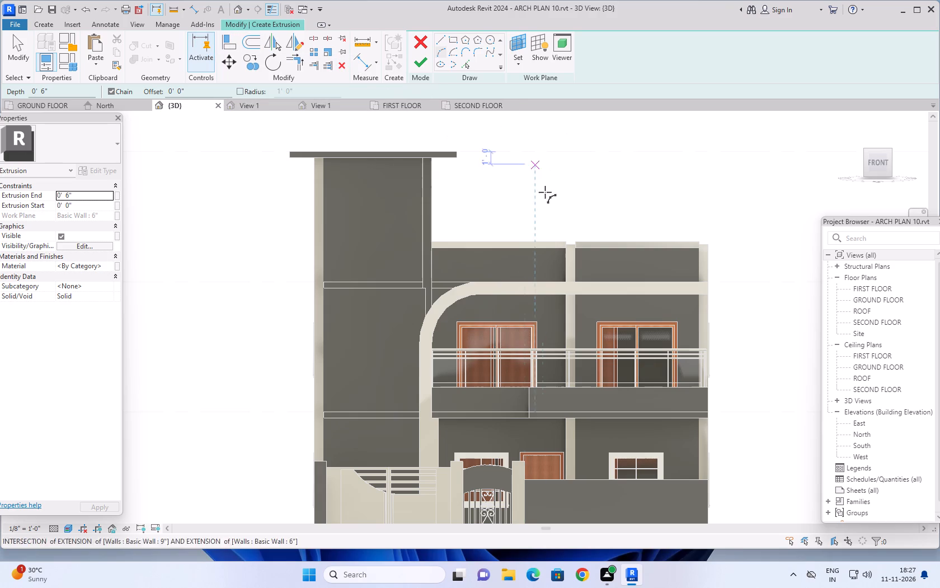
scroll(582, 274, up, 3)
middle_drag(591, 270, 464, 226)
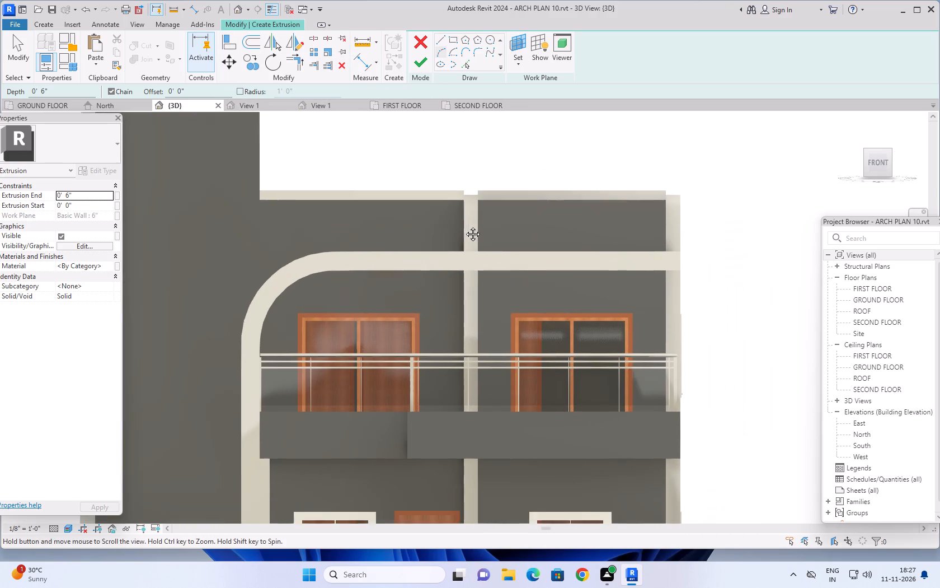
middle_drag(464, 226, 461, 225)
scroll(462, 225, up, 6)
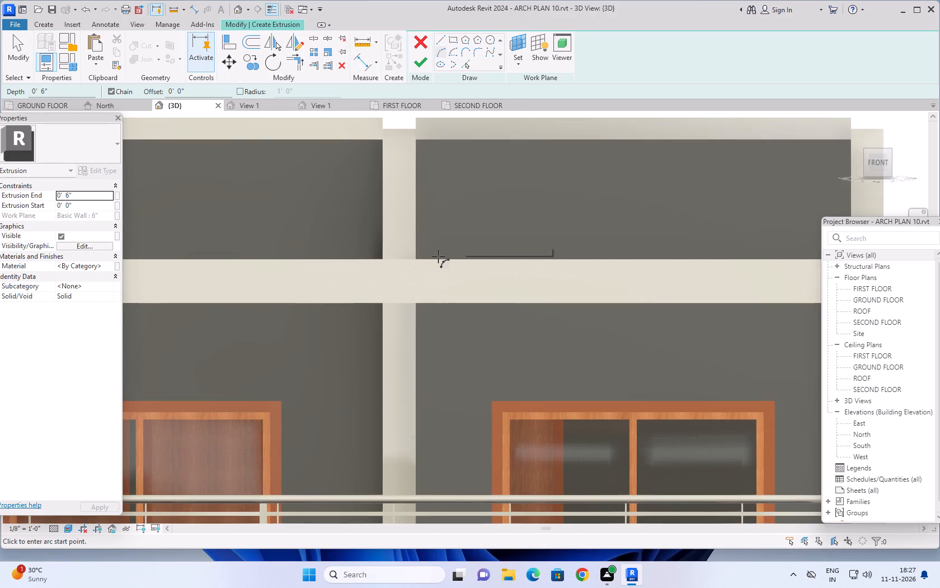
click(412, 258)
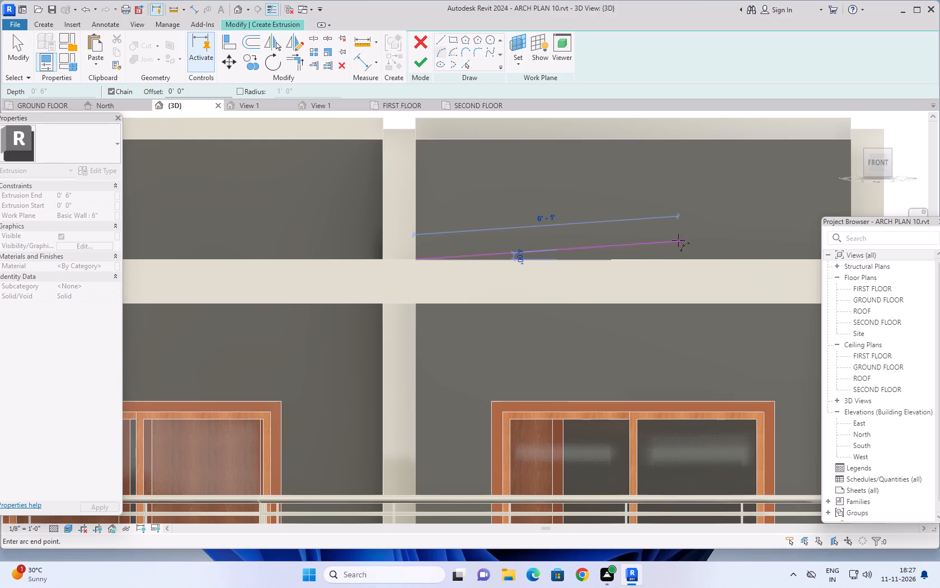
scroll(678, 240, down, 3)
middle_drag(681, 240, 589, 236)
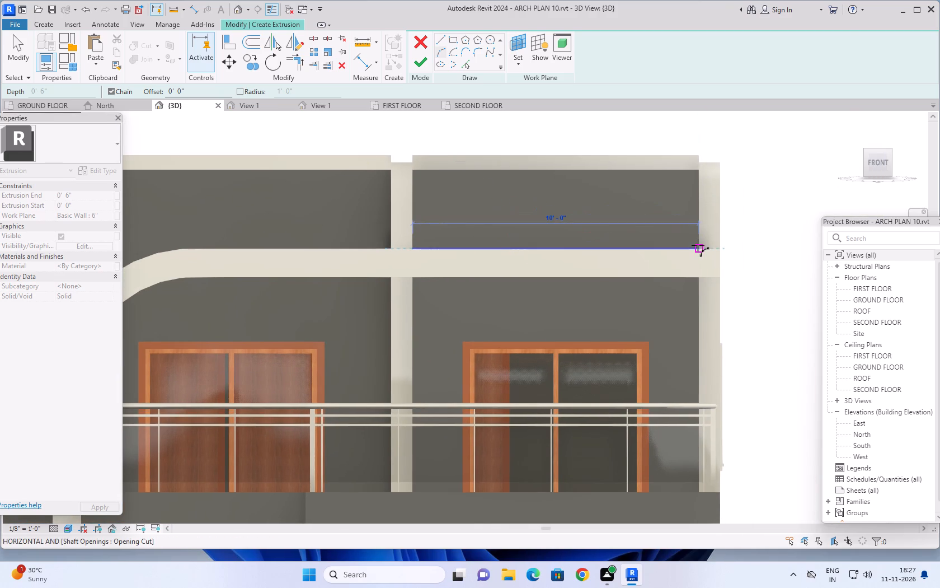
click(697, 248)
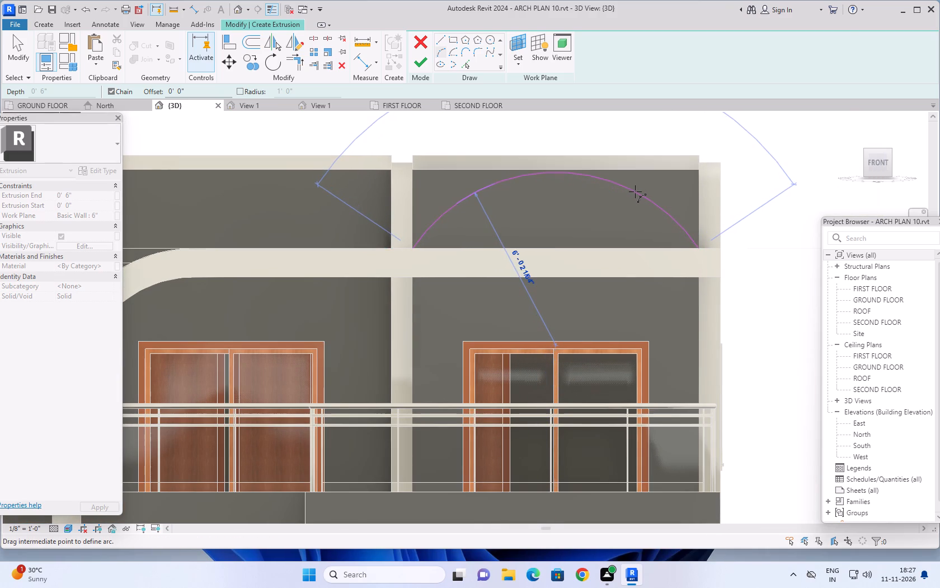
scroll(633, 189, up, 5)
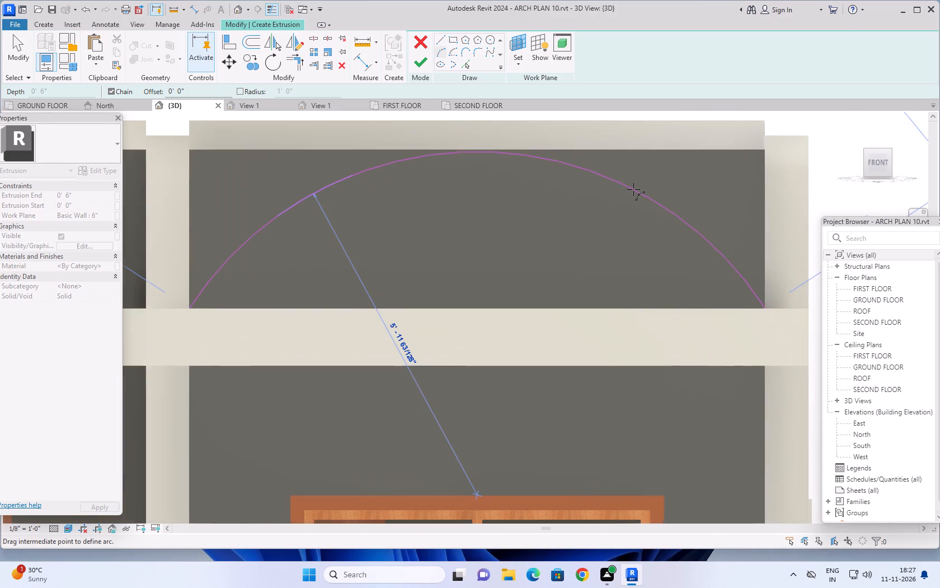
scroll(634, 186, up, 1)
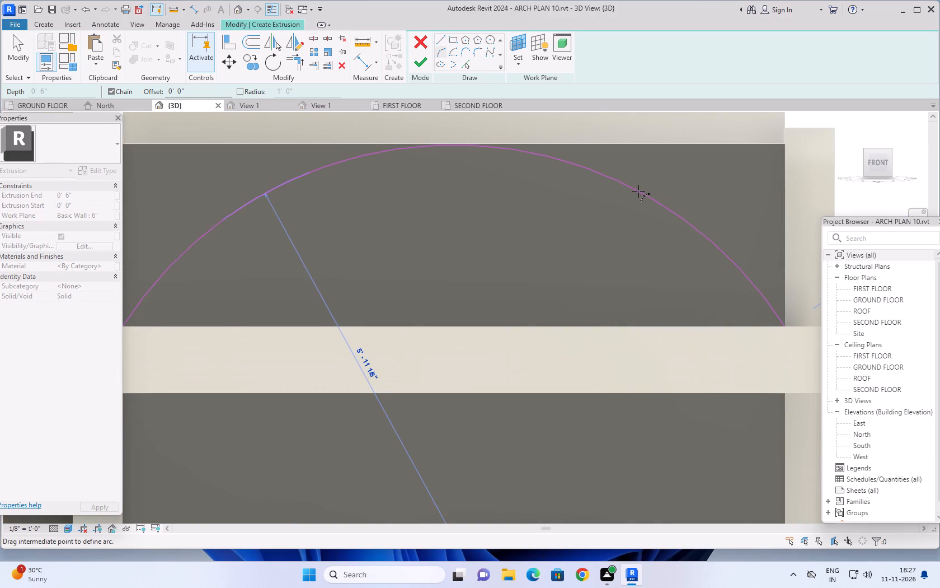
click(638, 191)
scroll(572, 243, down, 4)
middle_drag(572, 243, 614, 243)
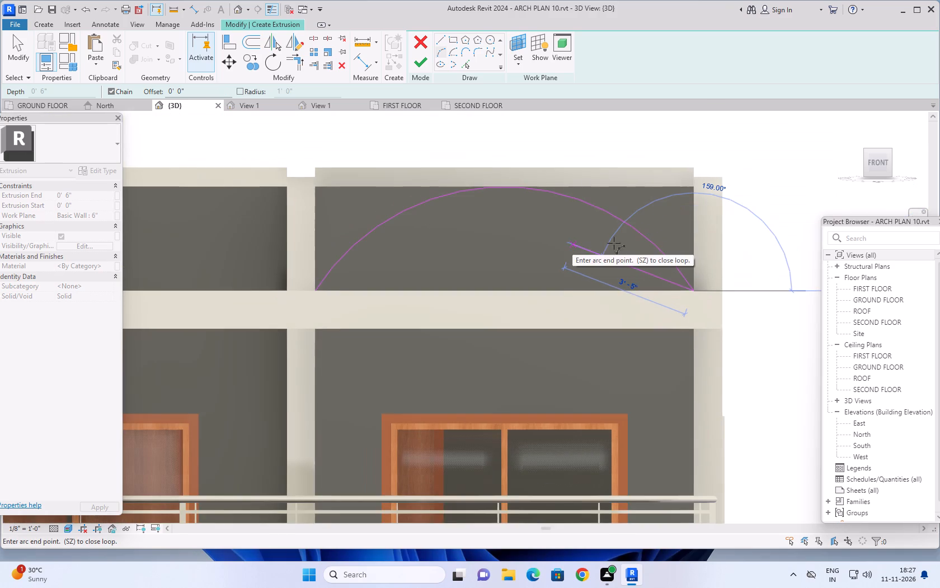
middle_drag(614, 243, 640, 243)
key(Escape)
key(Escape)
key(Escape)
key(Escape)
key(Escape)
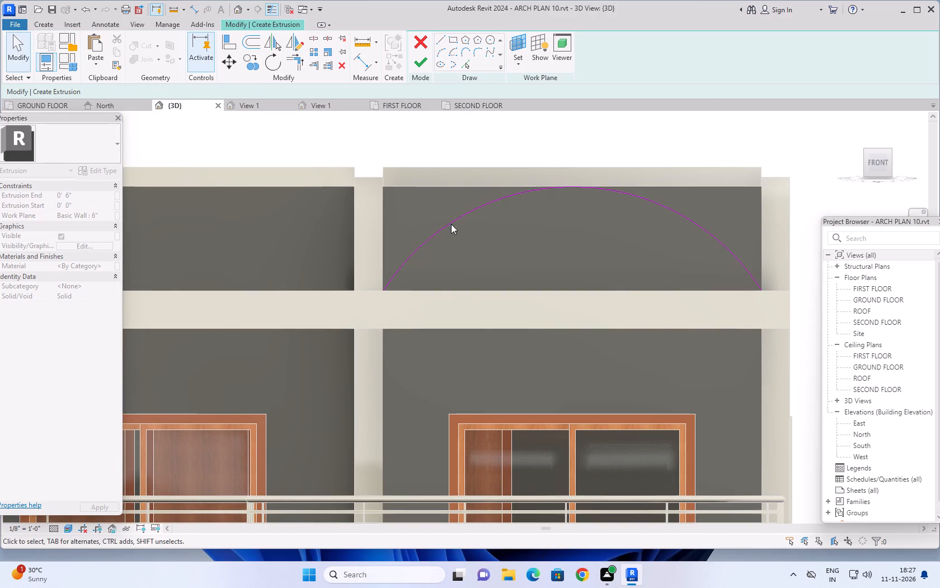
key(Escape)
key(Escape)
Offset the arc 3" inward to form the inner edge of the arch band.
click(462, 64)
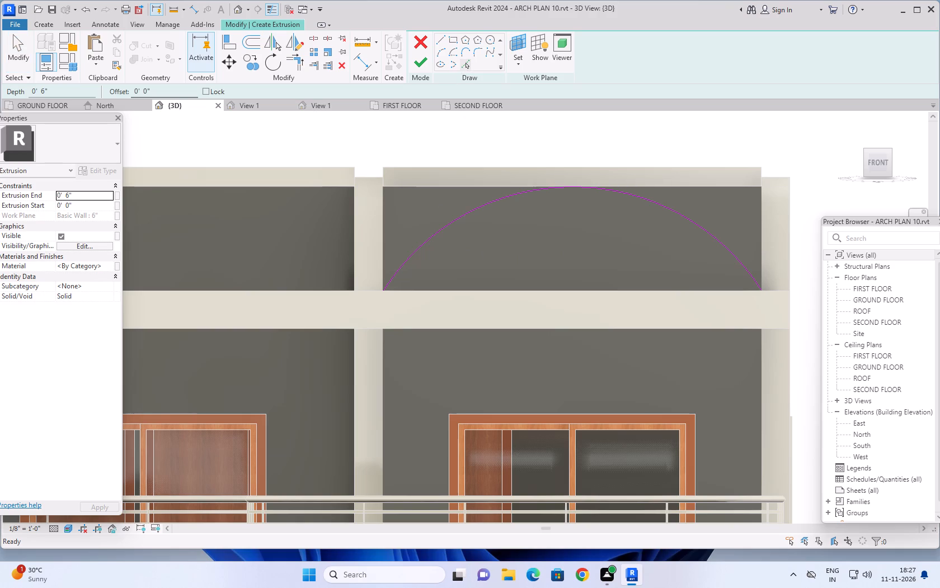
drag(174, 89, 117, 89)
key(3)
key(shift+quotedbl)
key(Return)
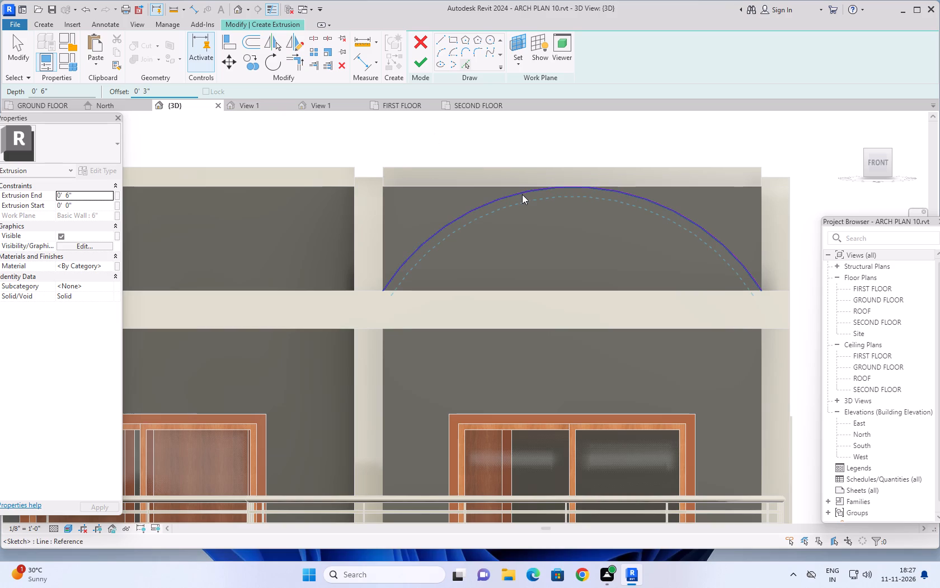
click(522, 194)
scroll(560, 255, down, 2)
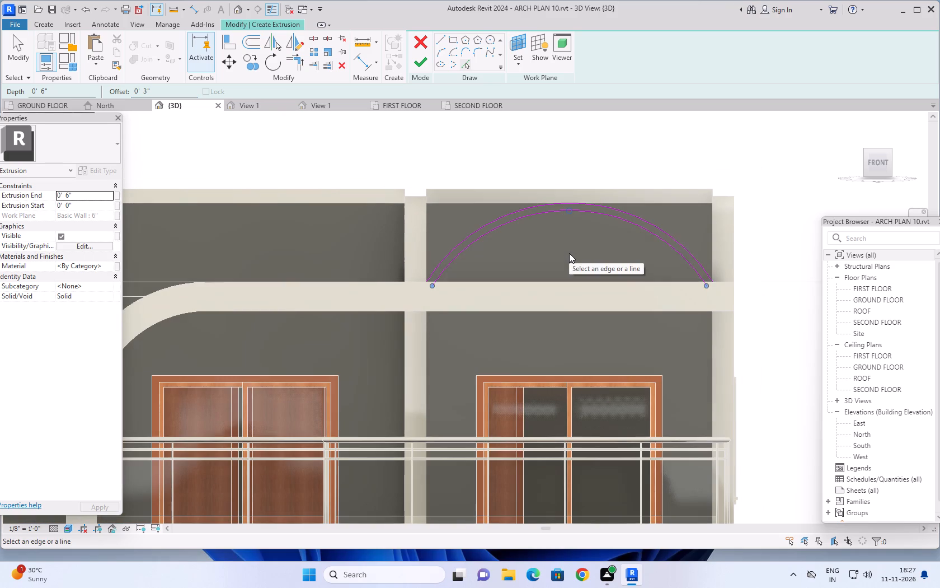
key(Escape)
key(Escape)
key(Escape)
key(Escape)
key(Escape)
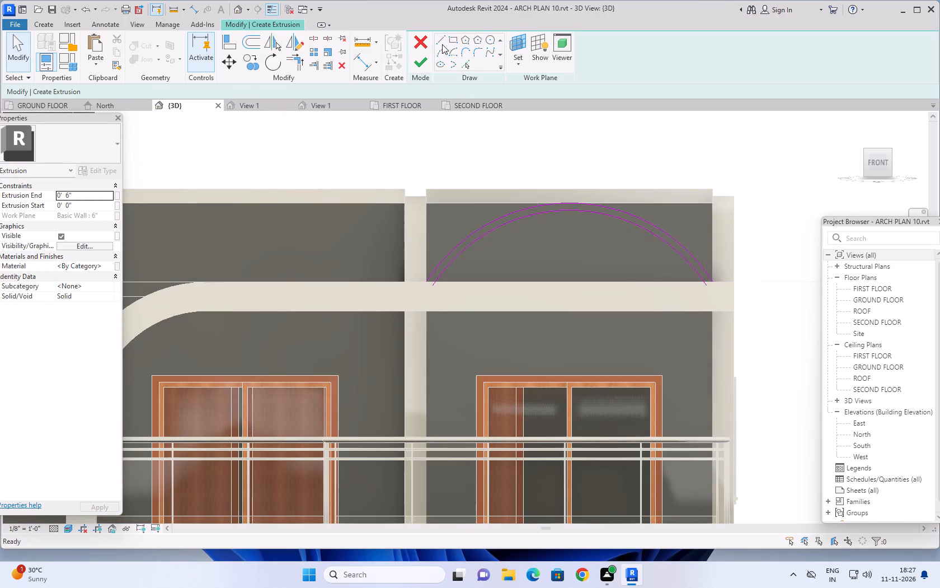
Close the arch band's left foot with a horizontal line about 3.6" long along the beam's top edge.
click(441, 40)
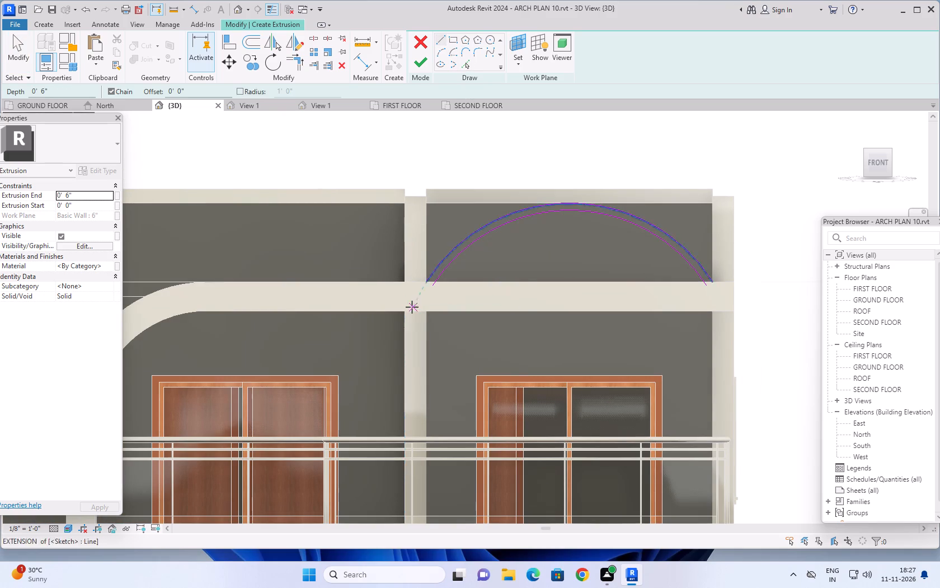
scroll(412, 307, up, 6)
scroll(443, 265, up, 7)
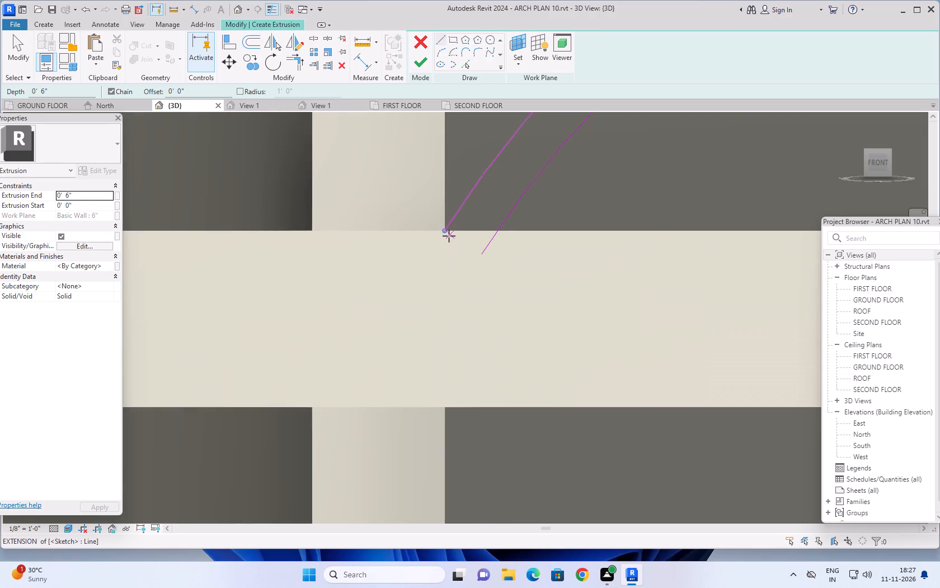
click(445, 229)
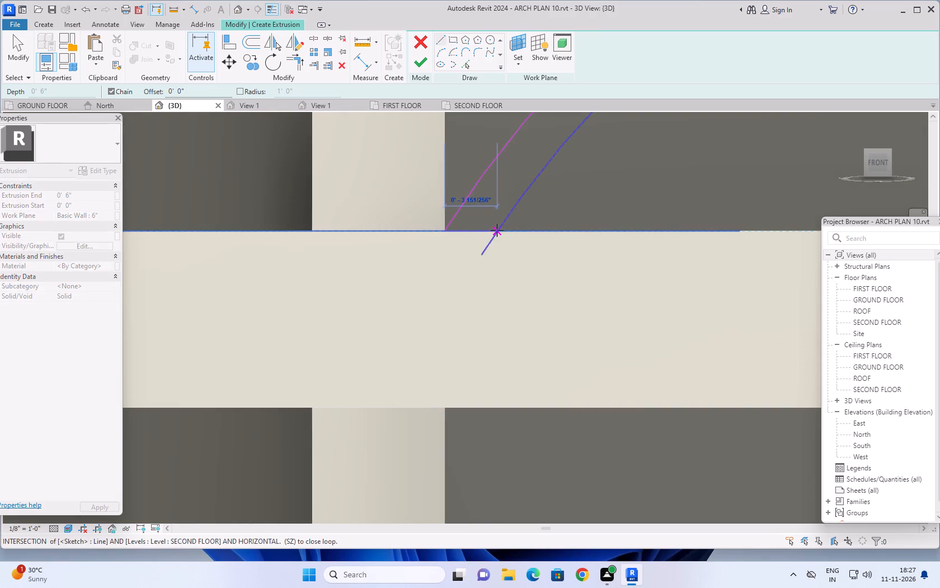
click(496, 230)
key(Escape)
key(Escape)
scroll(630, 213, down, 8)
key(Escape)
key(Escape)
key(Escape)
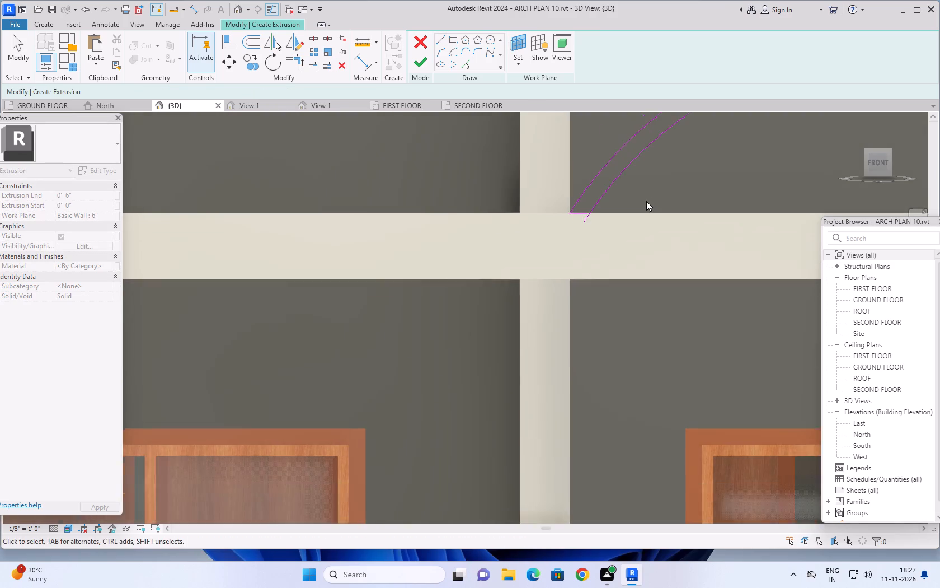
scroll(646, 201, down, 4)
key(Escape)
key(Escape)
key(Escape)
Close the arch band's right foot with a horizontal line about 3.6" long along the beam's top edge.
middle_drag(677, 192, 494, 227)
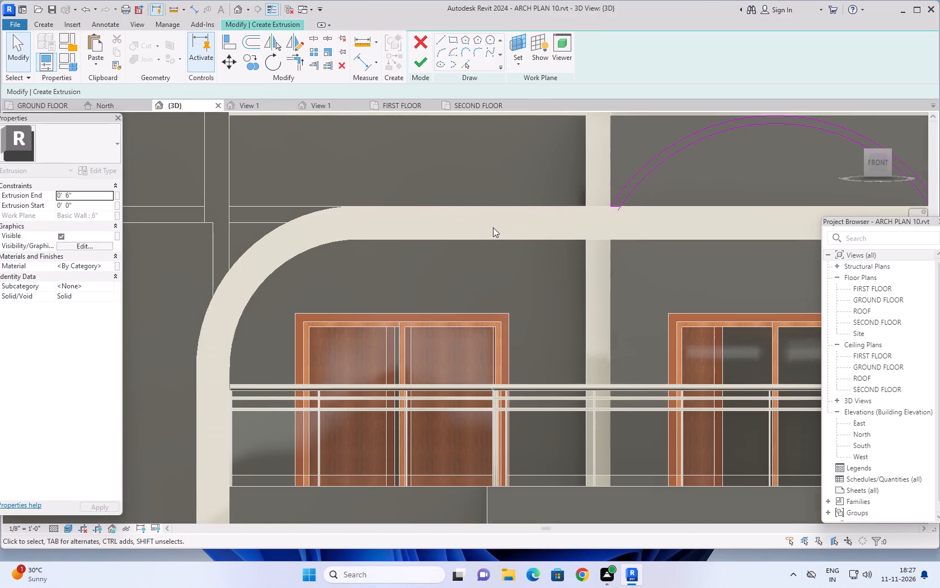
scroll(695, 203, down, 3)
middle_drag(707, 194, 539, 230)
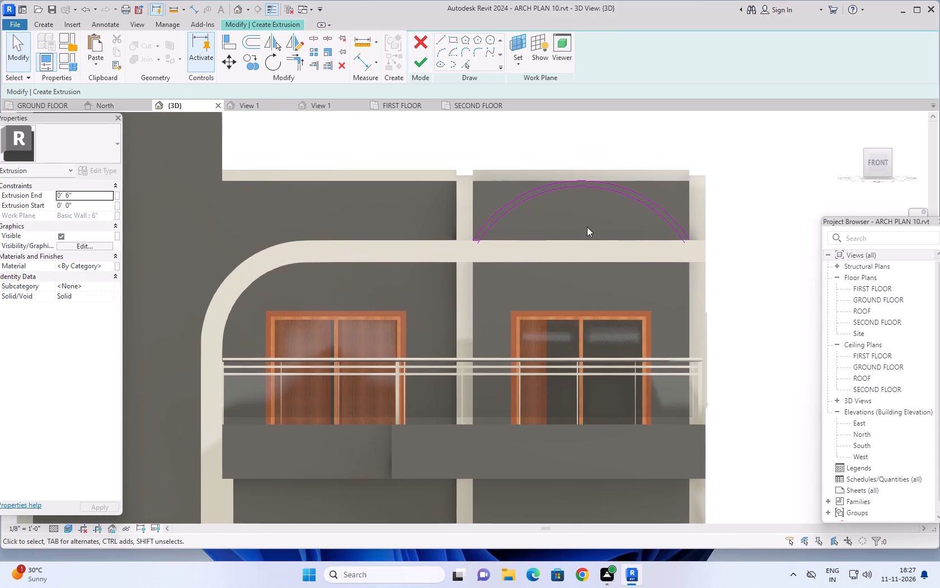
scroll(624, 226, up, 4)
scroll(680, 228, up, 2)
scroll(744, 255, up, 4)
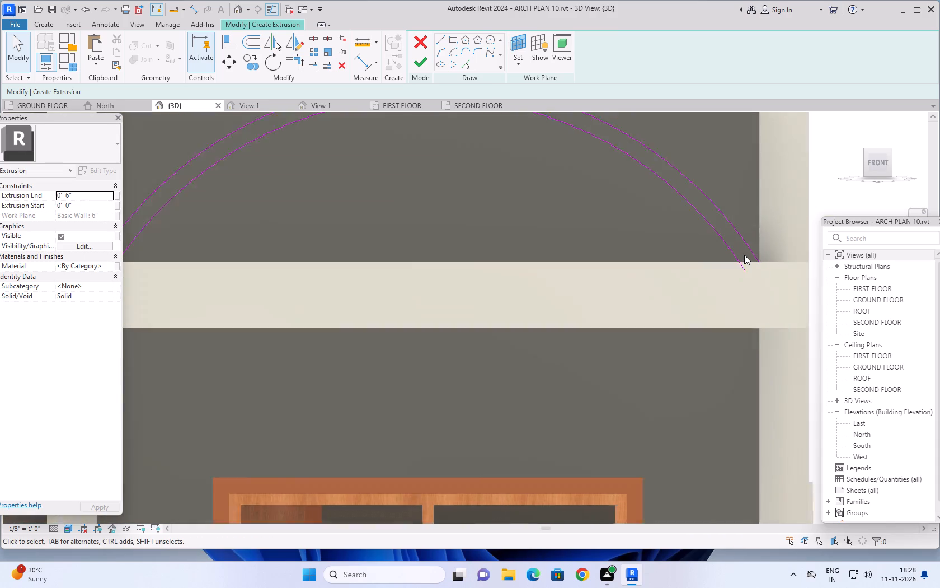
click(440, 43)
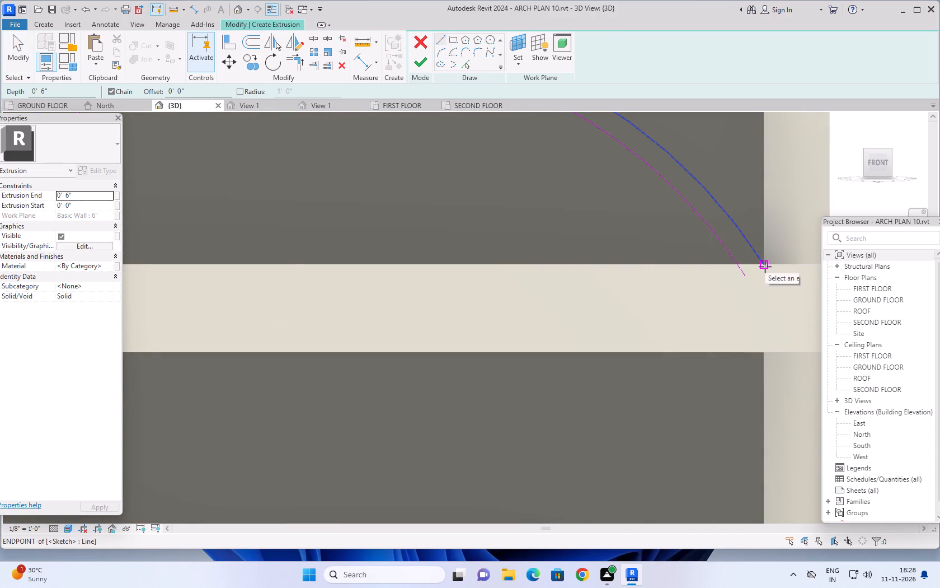
click(765, 267)
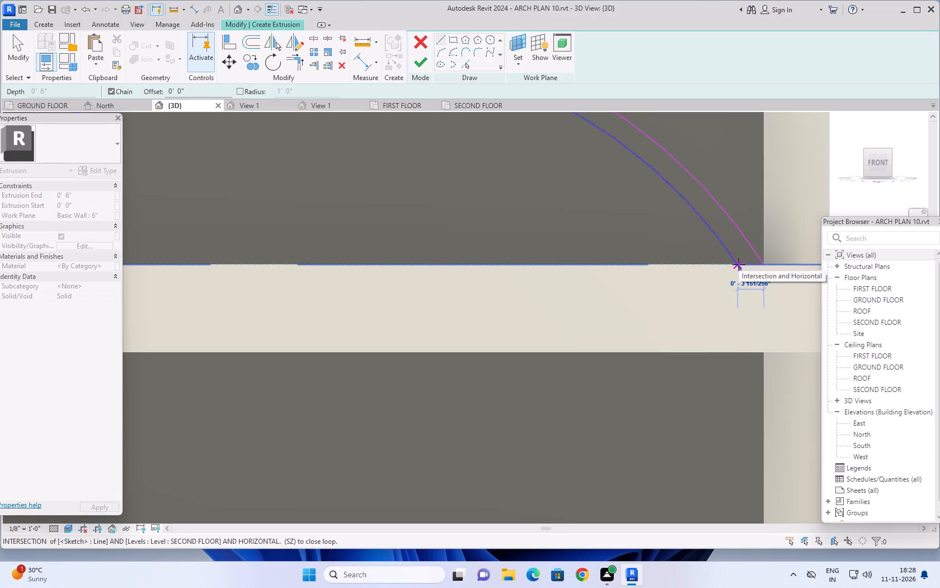
click(739, 264)
scroll(464, 225, down, 6)
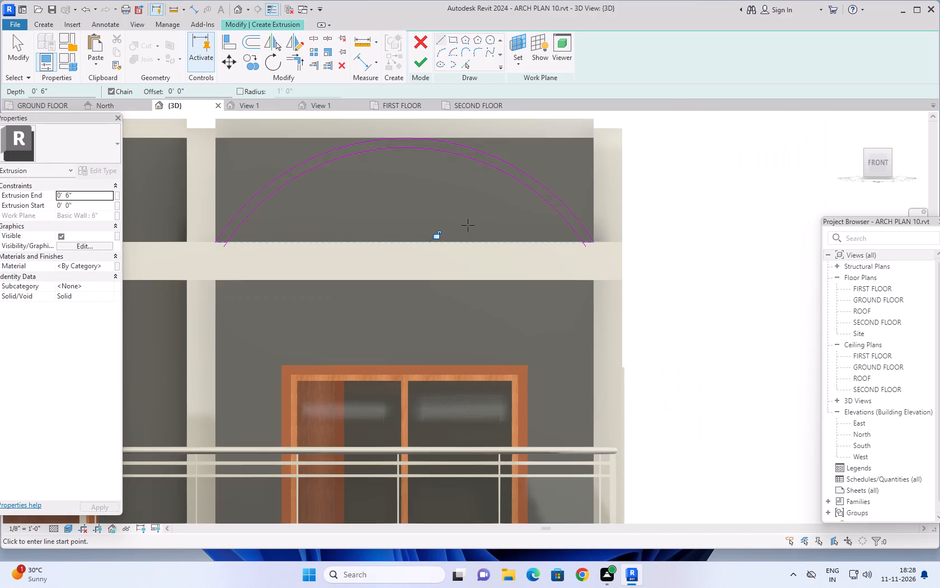
middle_drag(468, 225, 502, 234)
key(Escape)
key(Escape)
key(Escape)
key(Escape)
key(Escape)
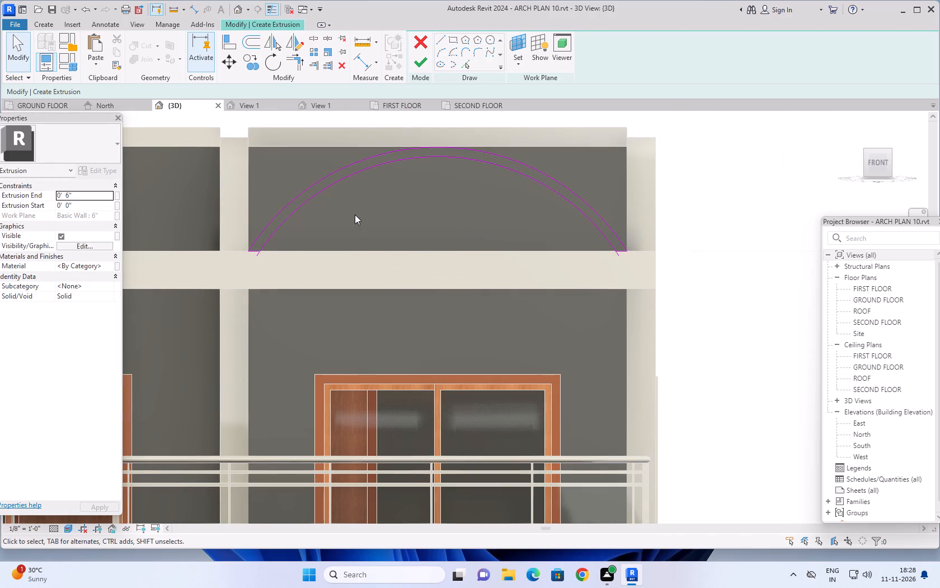
key(Escape)
key(Escape)
key(Escape)
key(Escape)
key(Escape)
key(Escape)
Trim the inner arc to the closing lines at both feet of the arch with Trim/Extend to Corner.
click(297, 64)
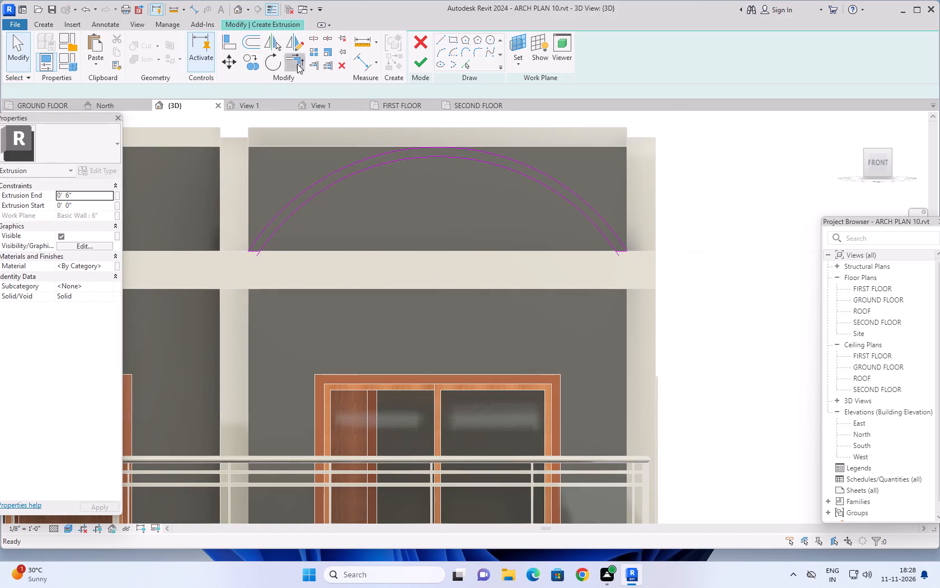
scroll(250, 261, up, 11)
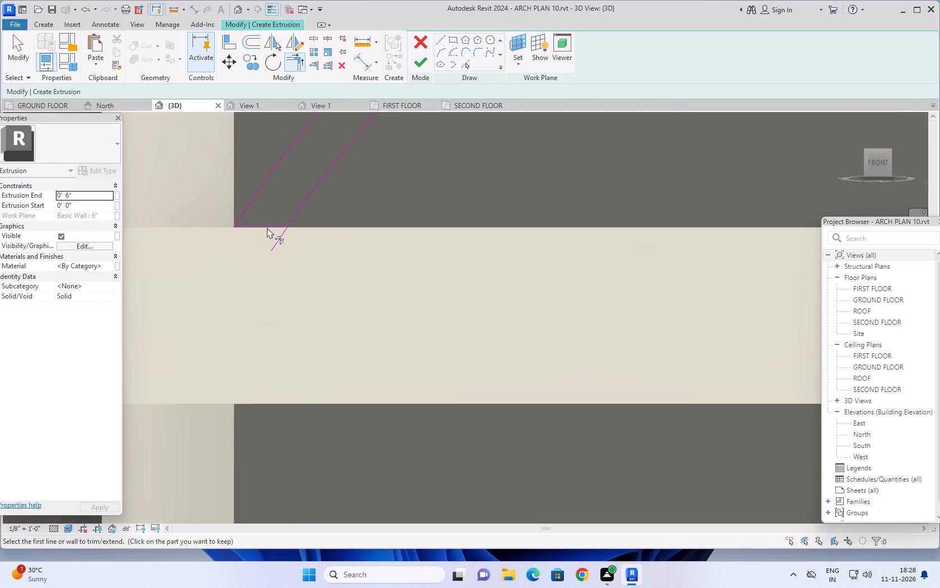
click(269, 226)
click(293, 214)
scroll(425, 209, down, 2)
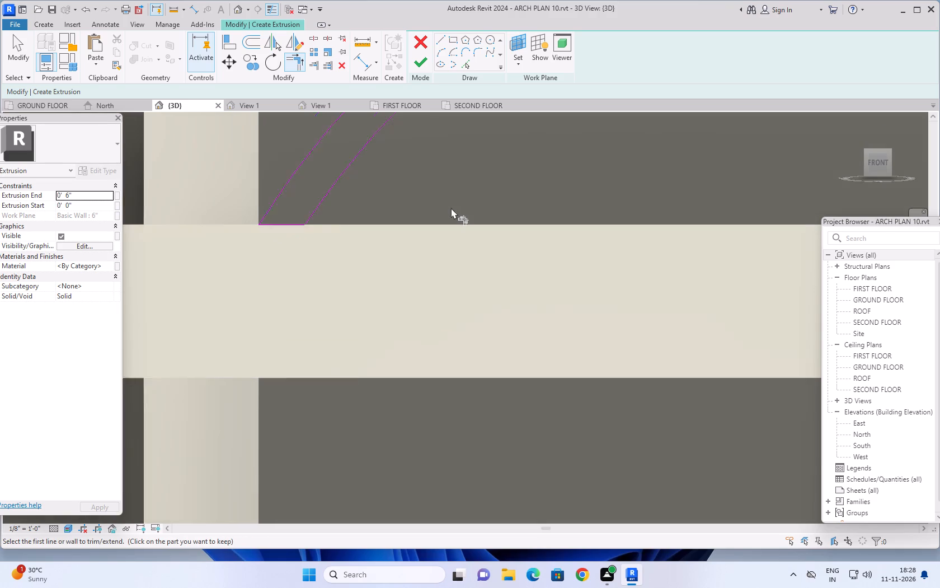
scroll(451, 208, down, 8)
middle_drag(571, 200, 443, 216)
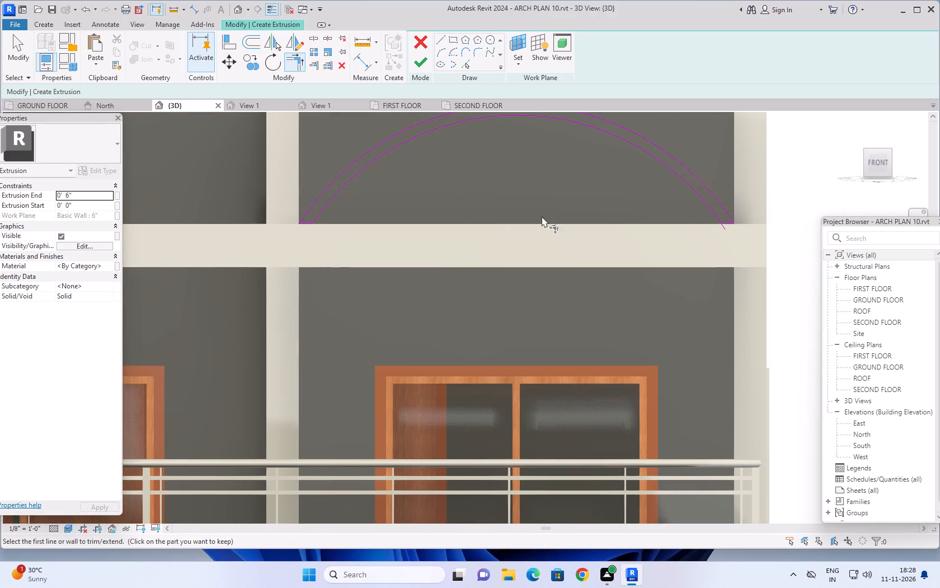
scroll(702, 197, up, 7)
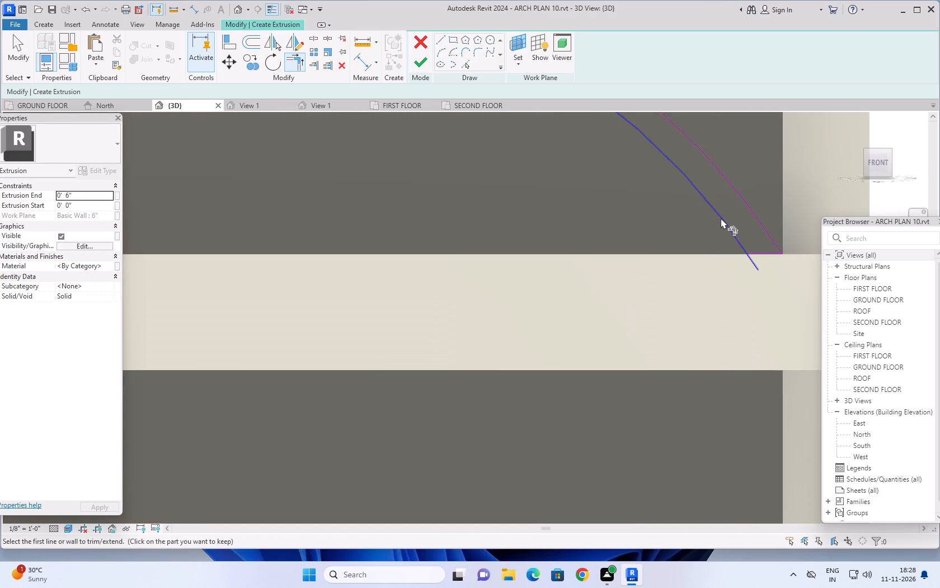
click(721, 218)
click(756, 252)
scroll(613, 230, down, 4)
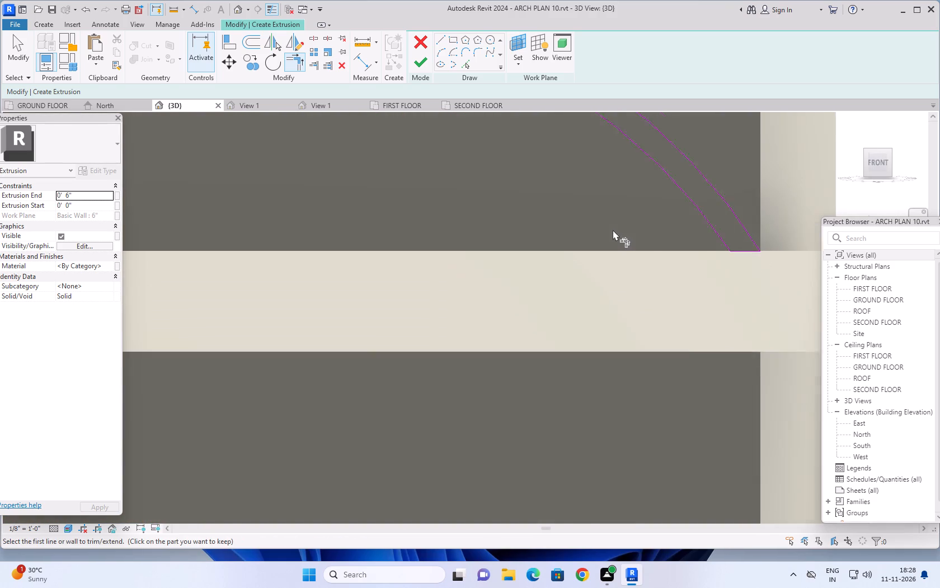
End the corner trimming and examine the arch band sketch above the right bay in relation to the front facade.
scroll(613, 230, down, 7)
middle_drag(502, 200, 542, 196)
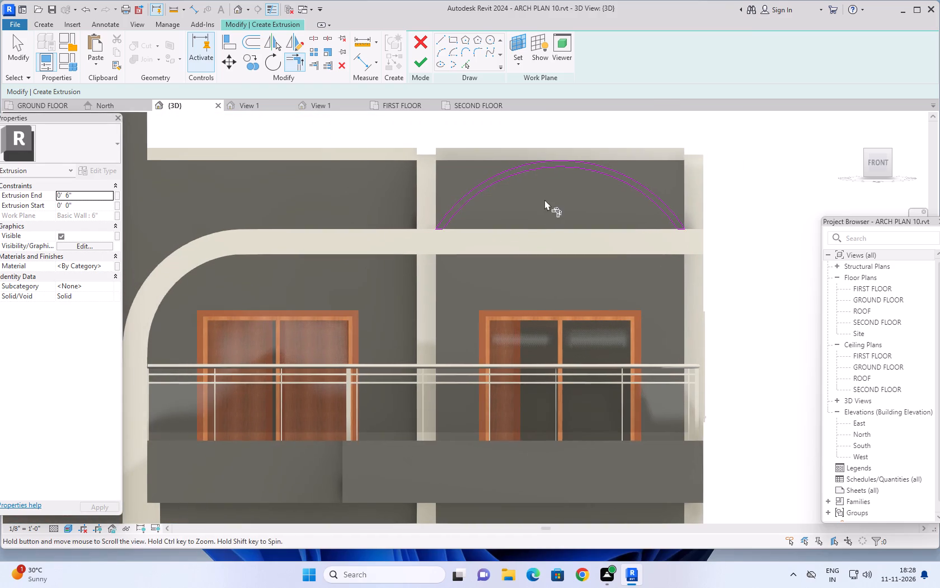
key(Escape)
key(Escape)
key(Escape)
middle_drag(532, 212, 548, 202)
key(Escape)
key(Escape)
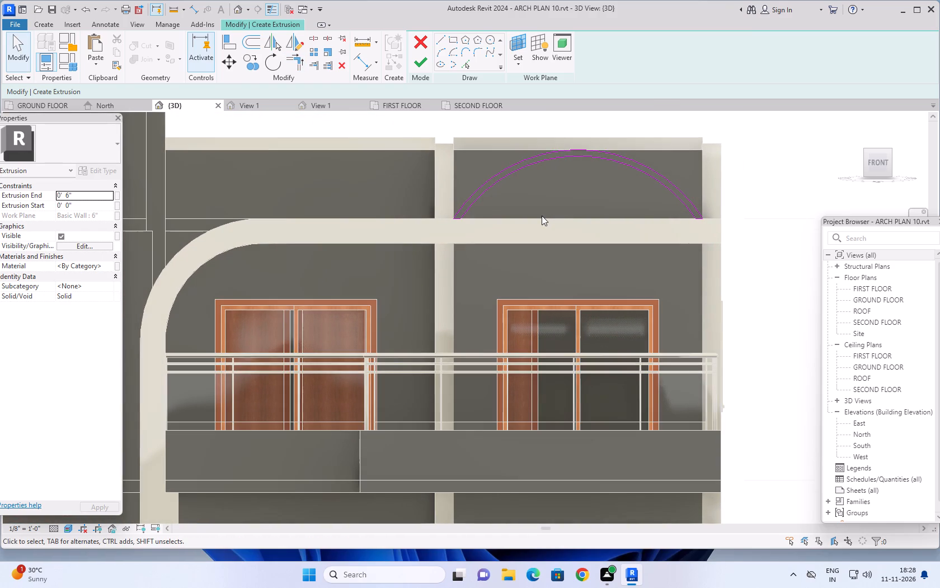
middle_drag(542, 216, 565, 210)
scroll(562, 214, down, 2)
middle_drag(569, 213, 567, 217)
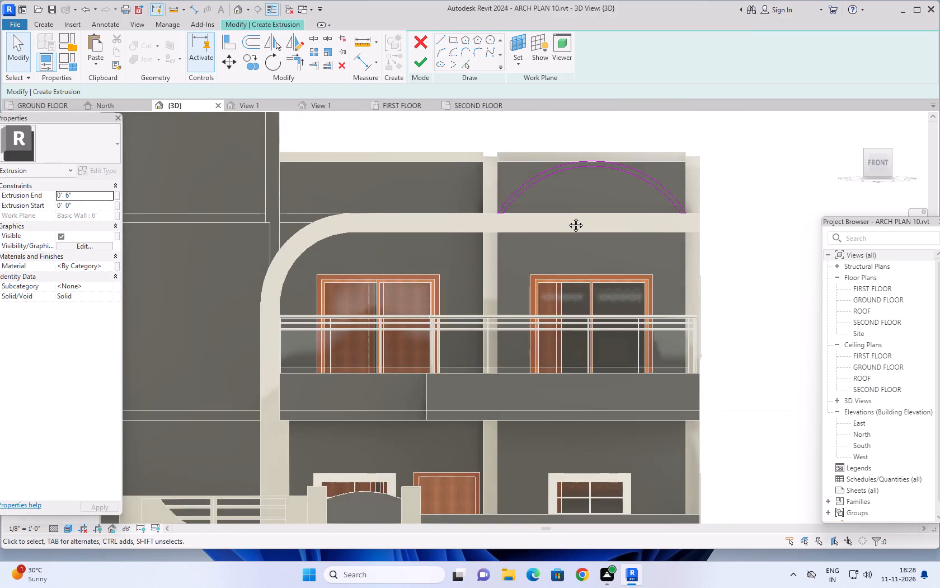
middle_drag(567, 217, 565, 223)
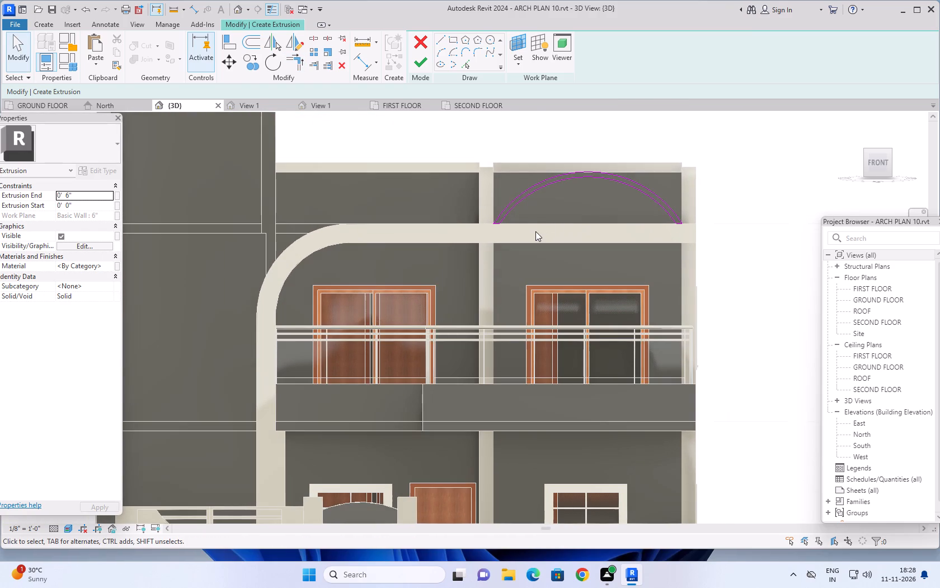
scroll(528, 231, up, 2)
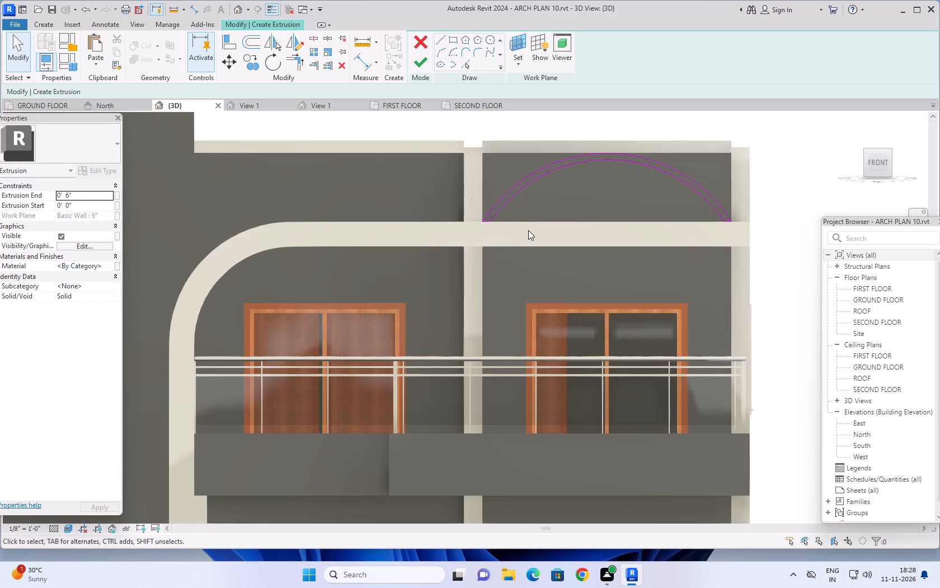
scroll(528, 230, down, 1)
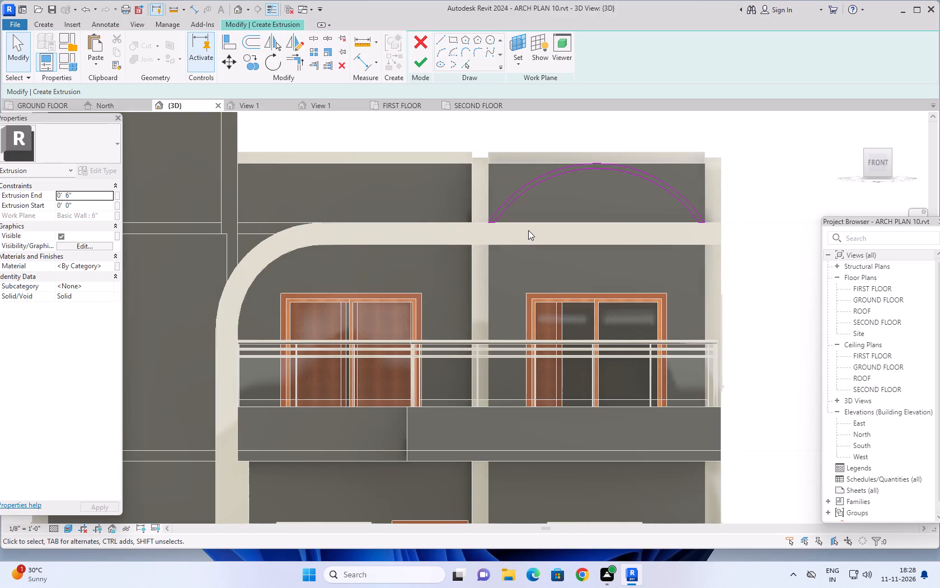
scroll(541, 218, down, 1)
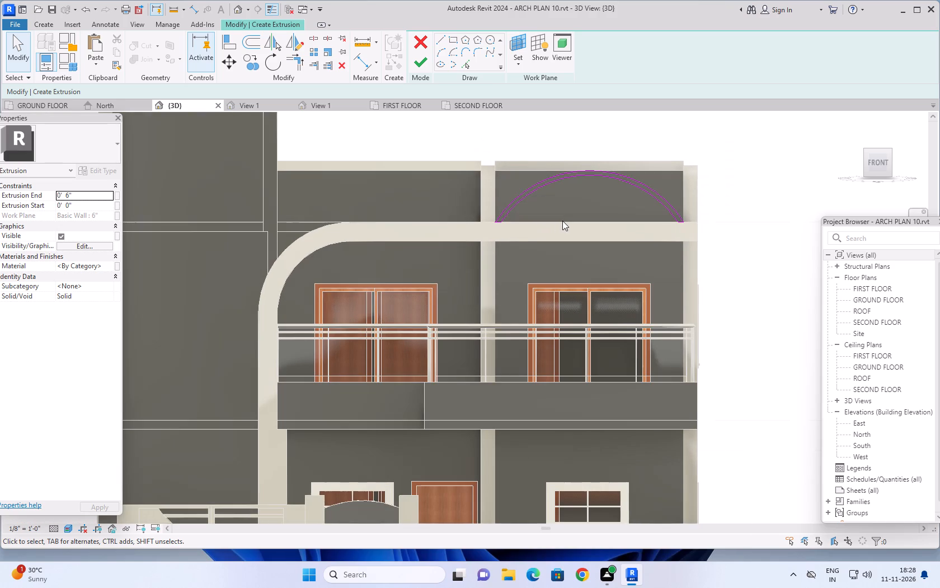
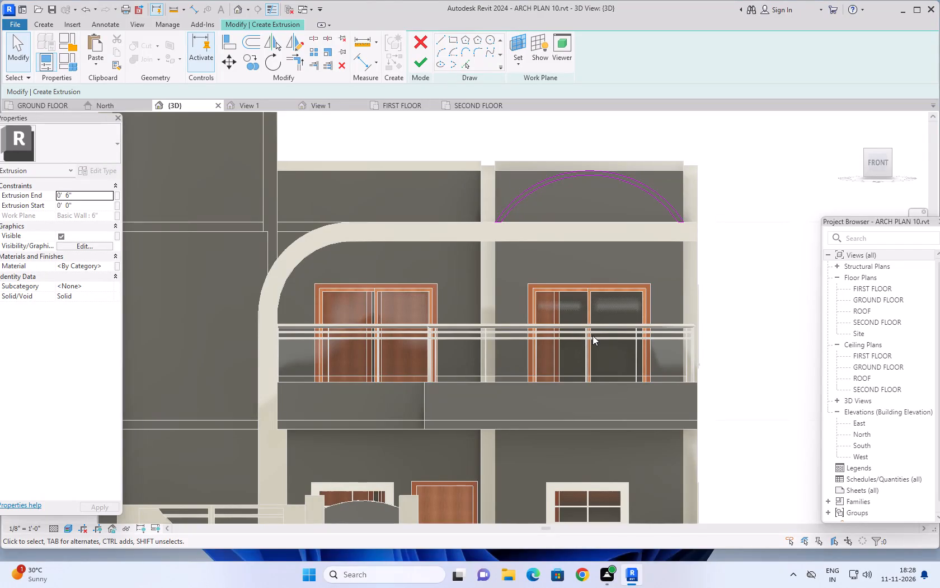
Set the arch band's extrusion end to 4" and finish the extrusion above the right bay.
scroll(551, 229, up, 3)
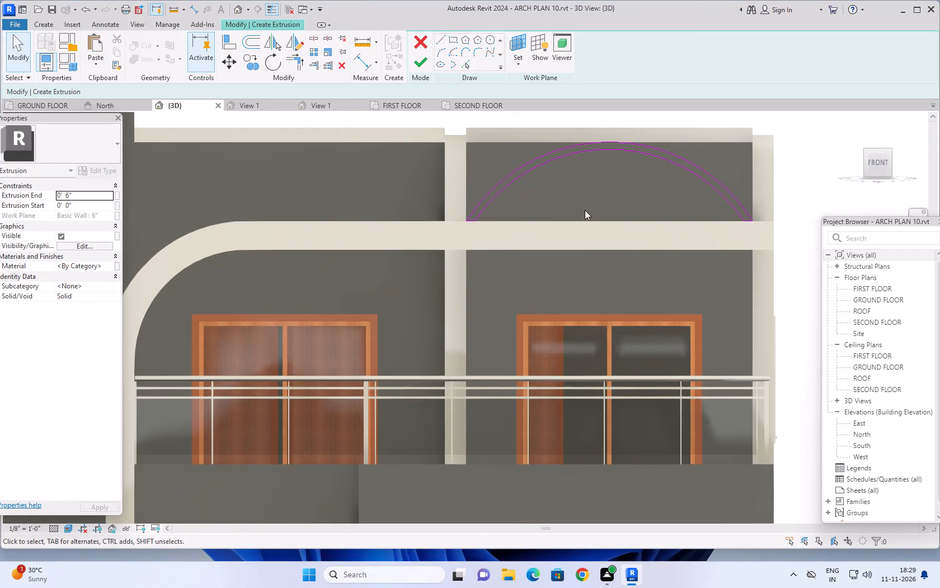
scroll(613, 198, up, 1)
middle_drag(613, 198, 608, 227)
key(Escape)
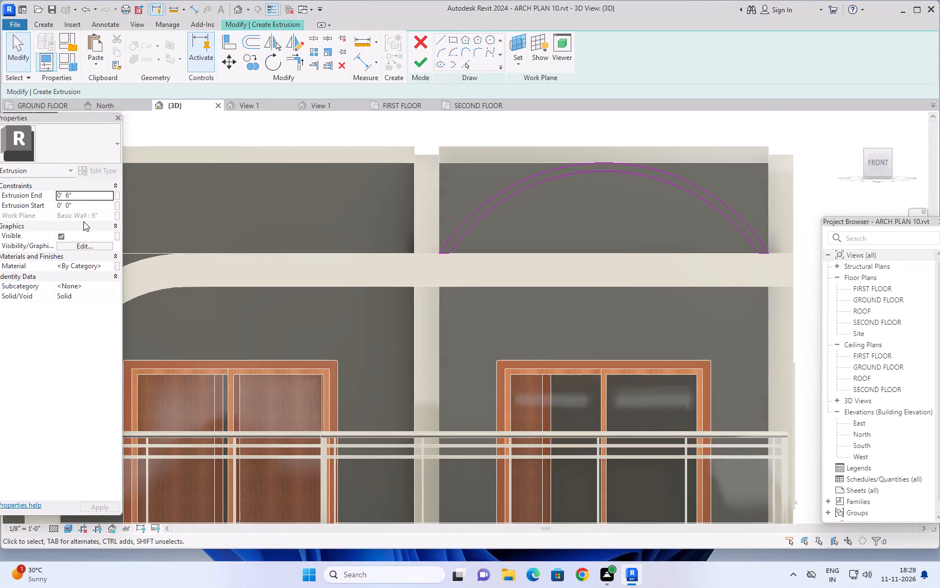
key(Escape)
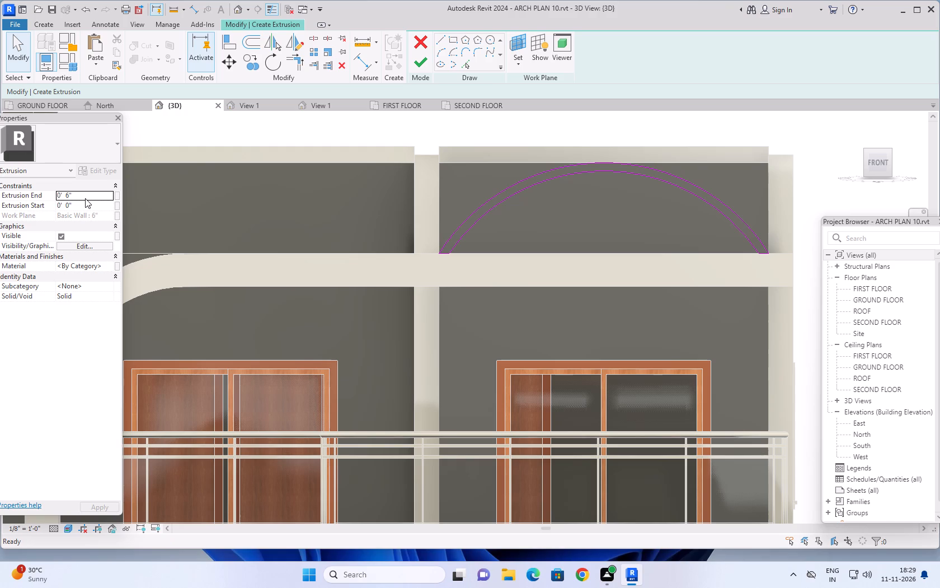
click(84, 196)
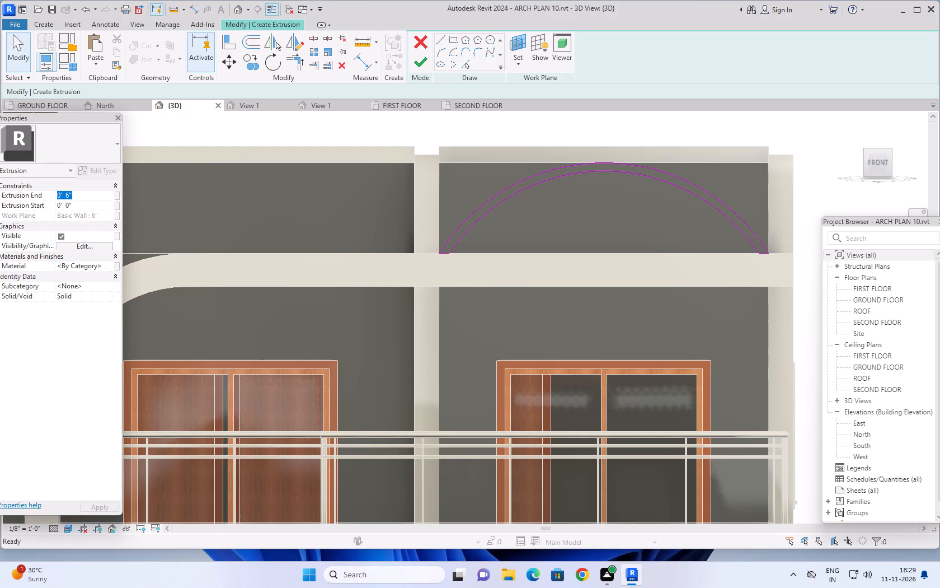
text(4")
key(Return)
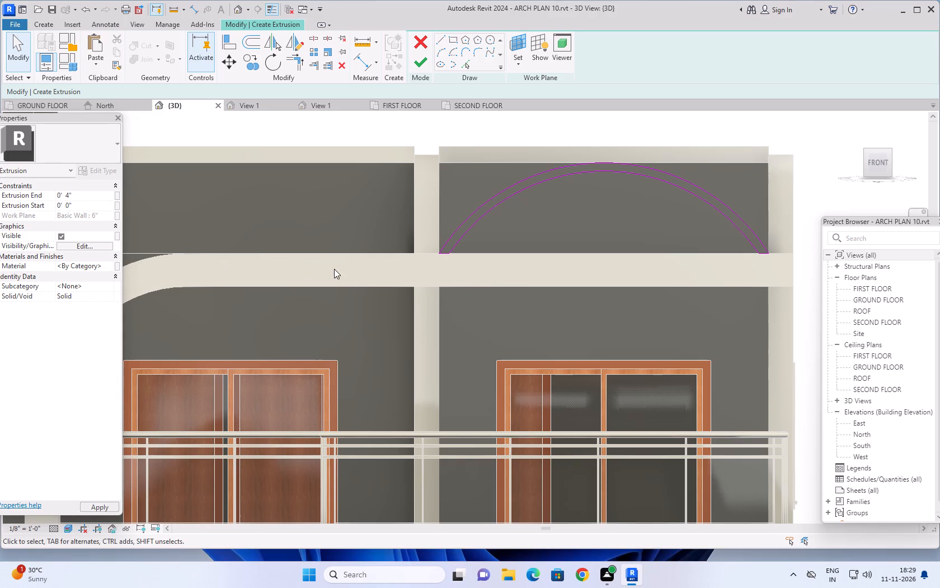
scroll(398, 249, down, 4)
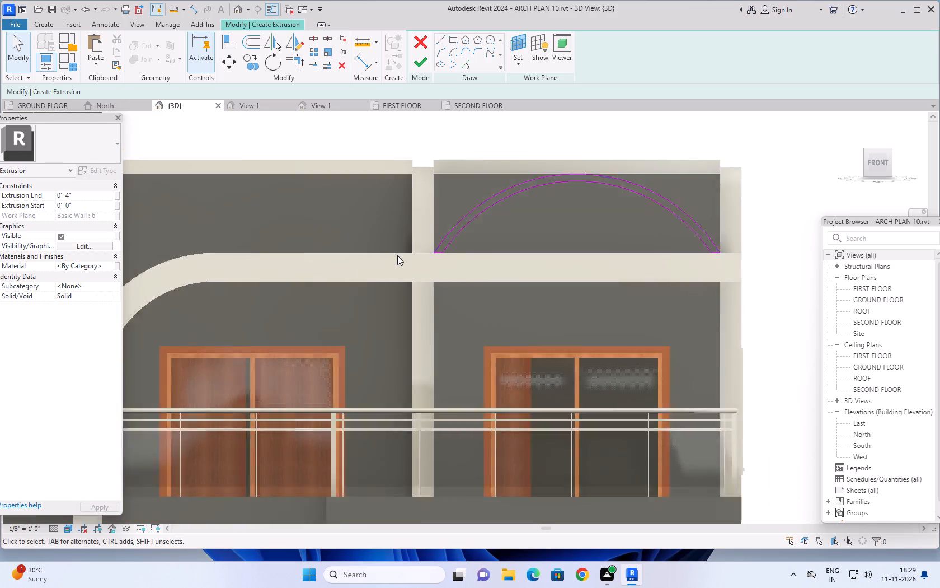
click(420, 60)
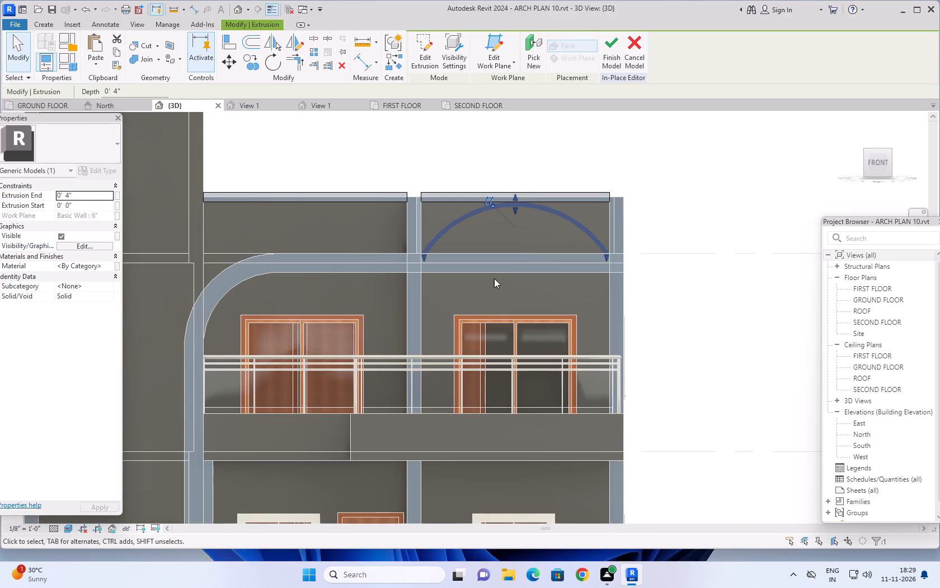
Examine the new arch band against the front facade and the tower, from the front and obliquely from the sides.
scroll(430, 274, down, 5)
middle_drag(180, 283, 206, 297)
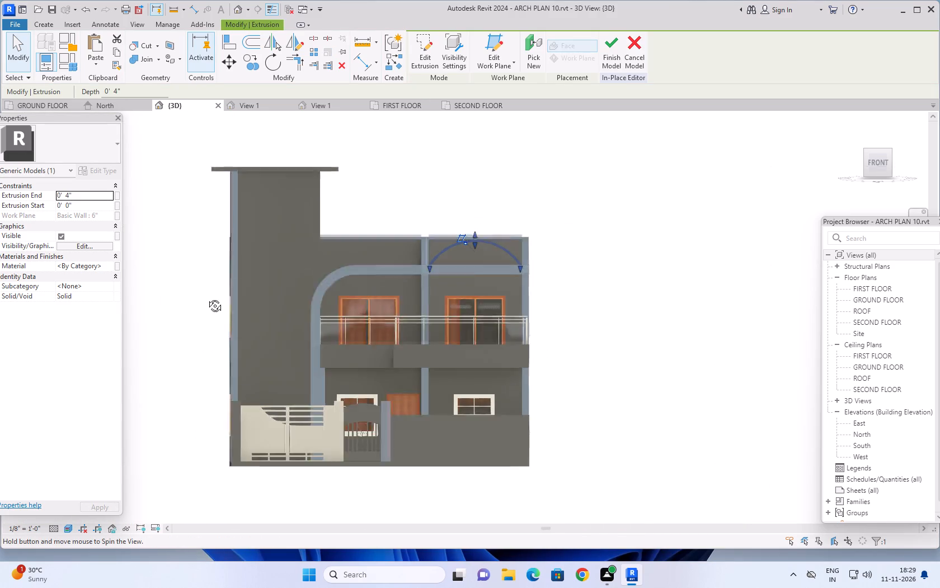
middle_drag(206, 297, 325, 385)
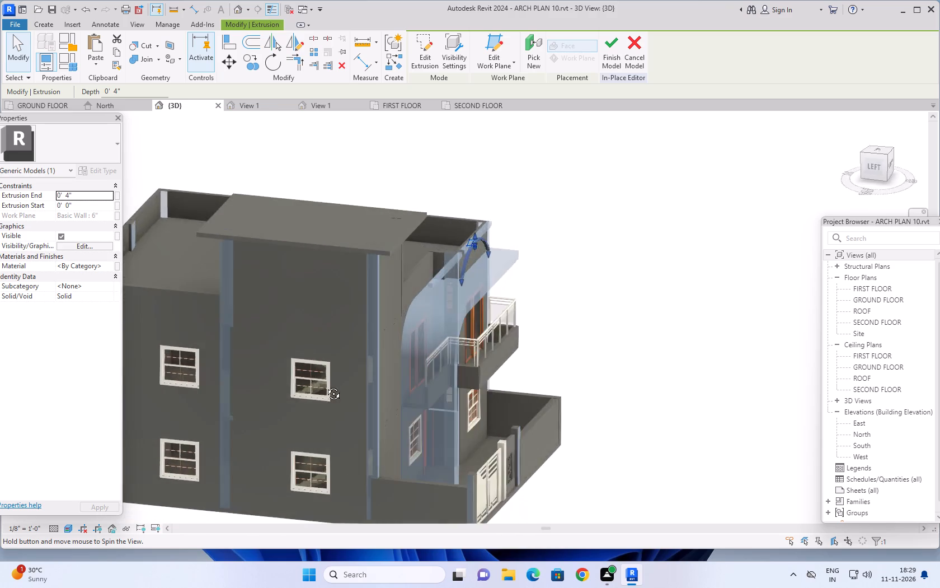
middle_drag(325, 385, 194, 296)
scroll(629, 325, down, 2)
middle_drag(651, 318, 673, 312)
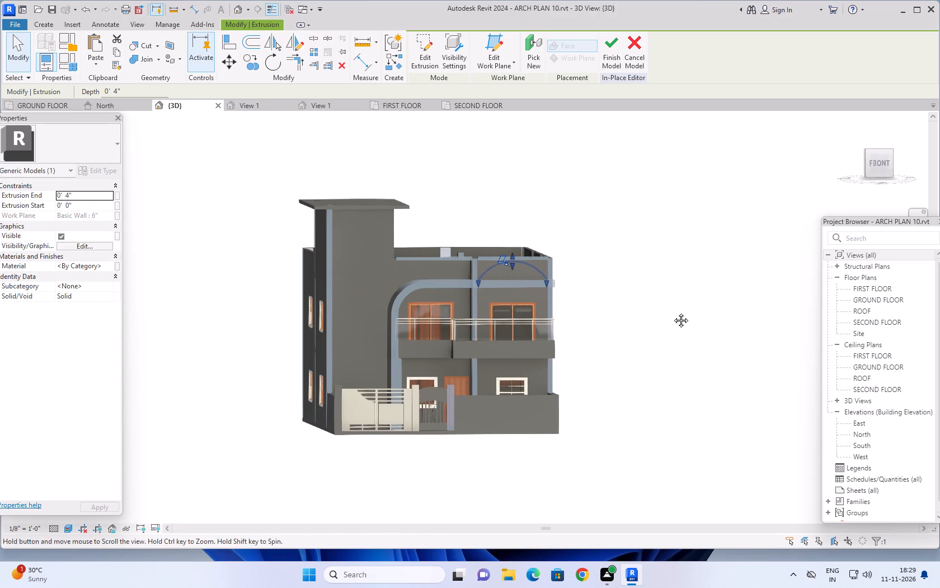
middle_drag(673, 312, 693, 315)
middle_drag(692, 325, 670, 312)
key(Escape)
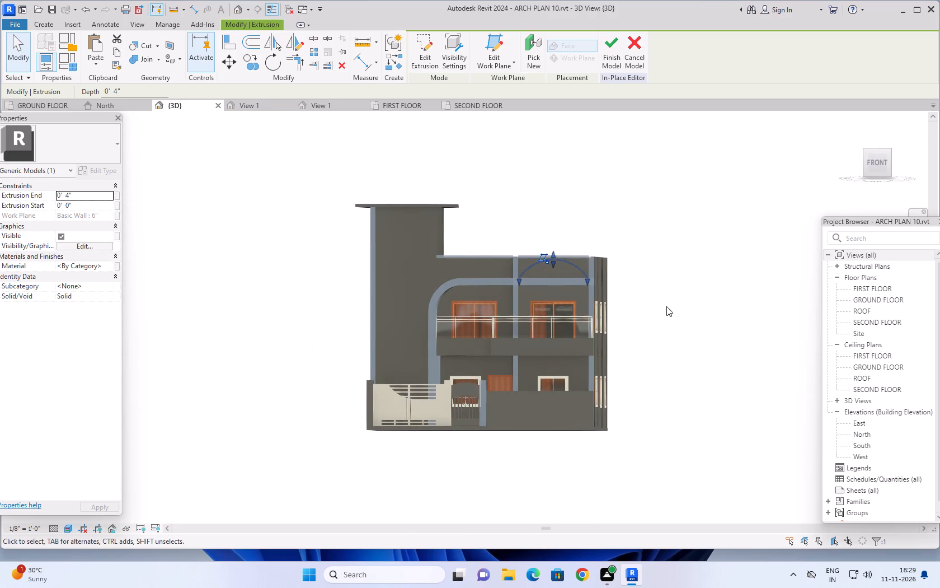
scroll(537, 222, up, 1)
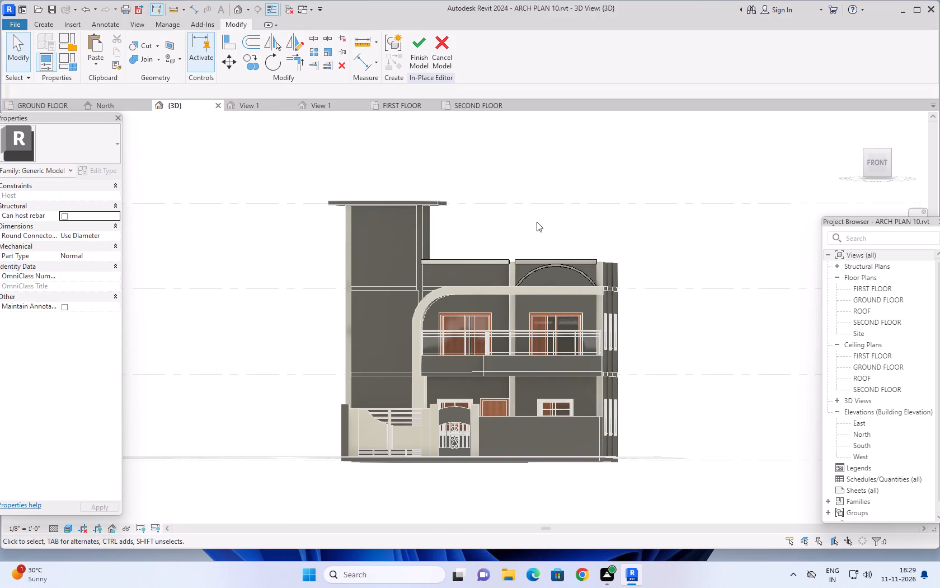
middle_click(536, 222)
scroll(533, 226, up, 1)
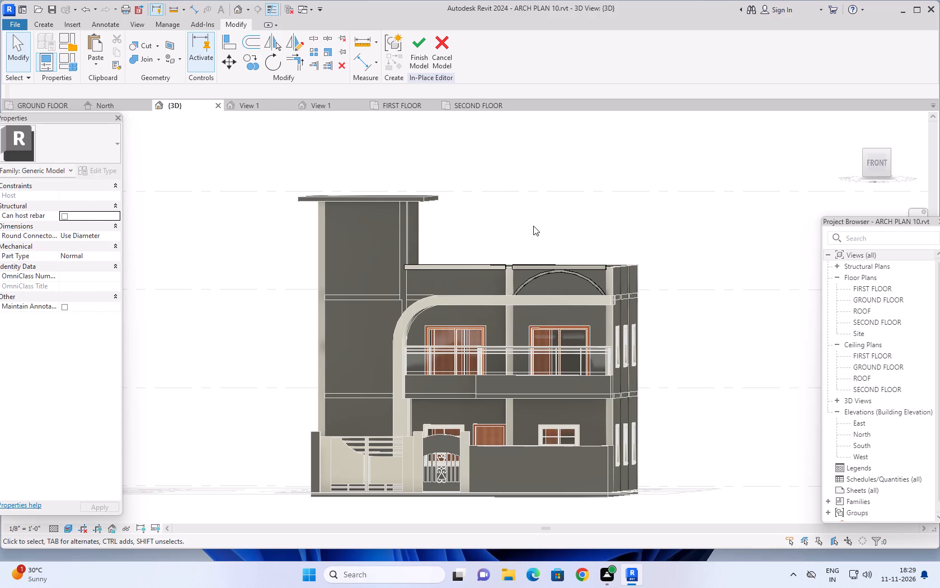
middle_drag(567, 223, 628, 210)
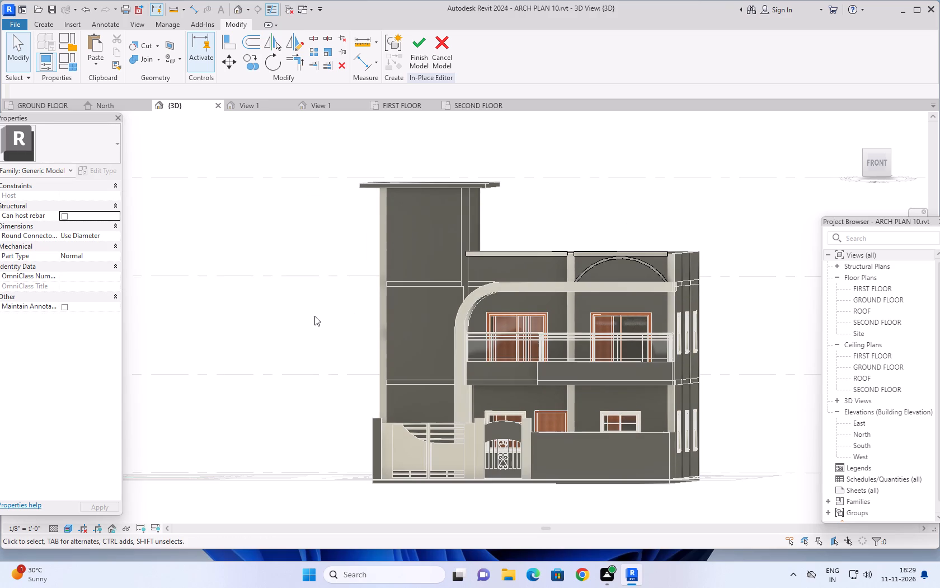
shift+middle_drag(318, 319, 326, 326)
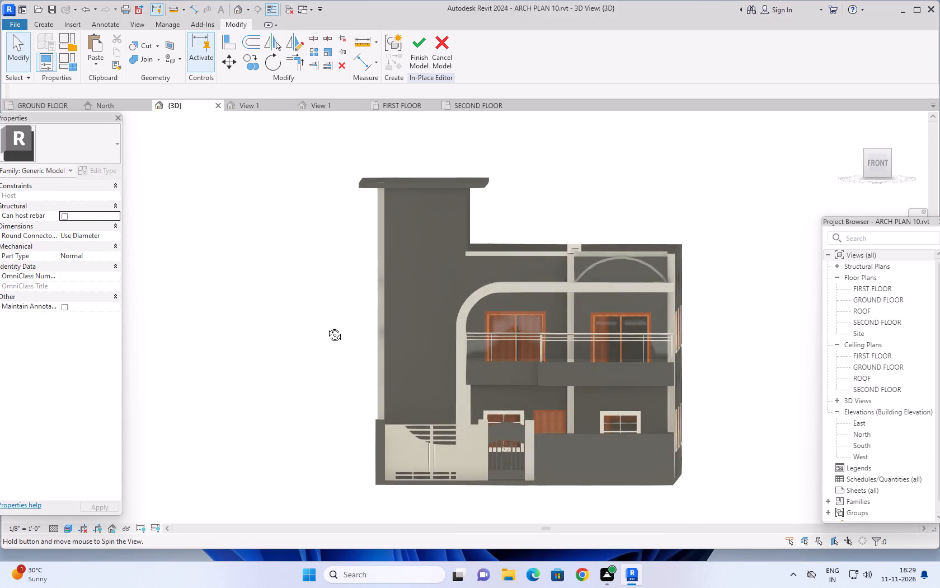
shift+middle_drag(326, 326, 331, 325)
scroll(724, 321, down, 1)
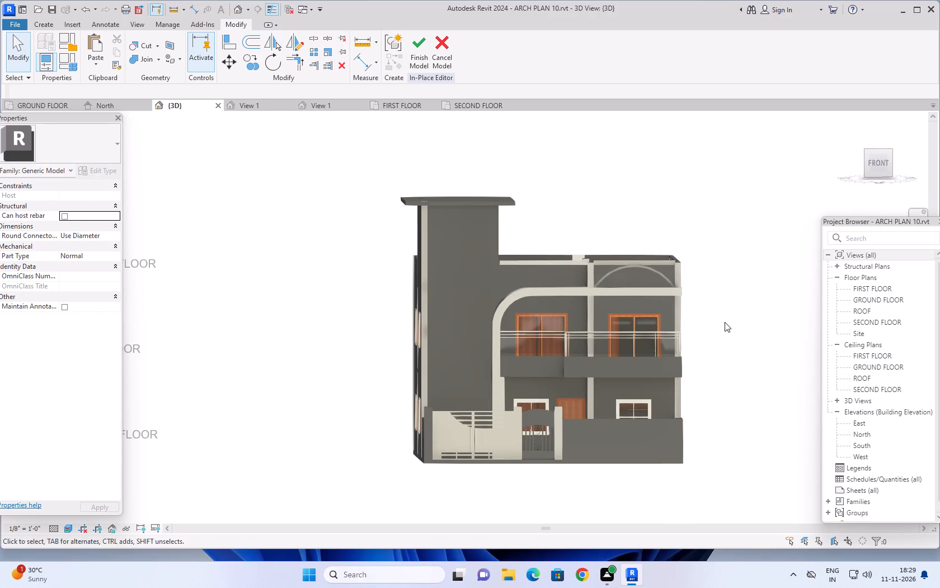
middle_drag(728, 321, 764, 326)
shift+middle_click(767, 335)
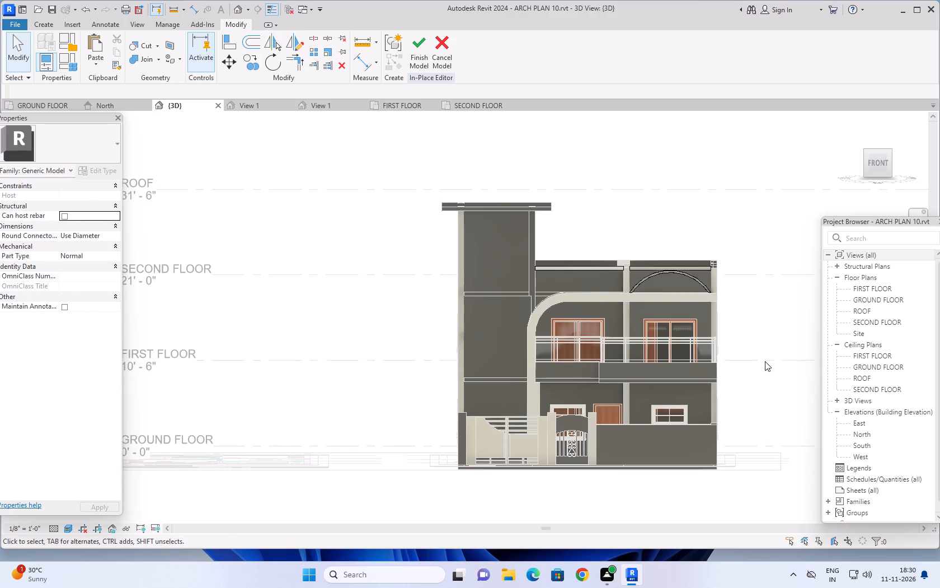
scroll(397, 356, up, 1)
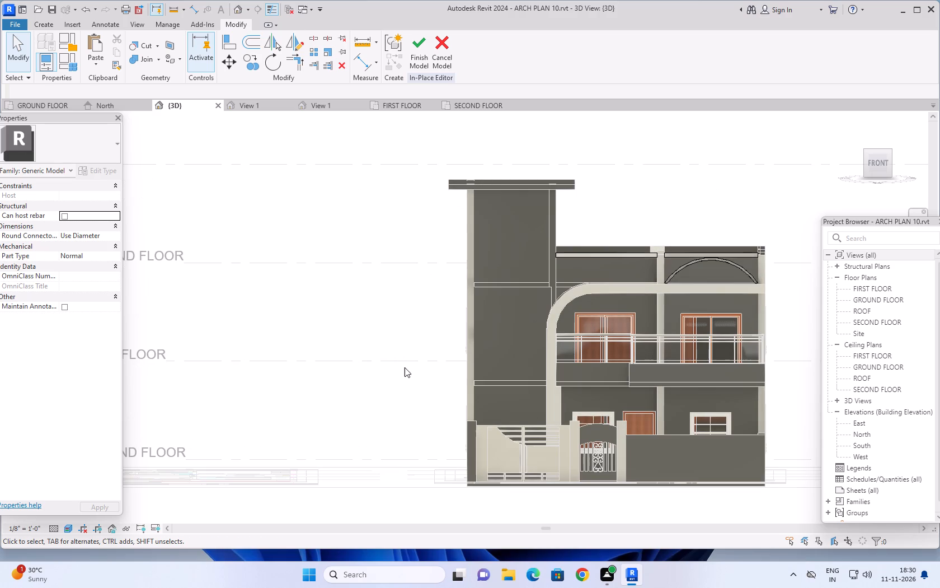
middle_drag(404, 366, 398, 358)
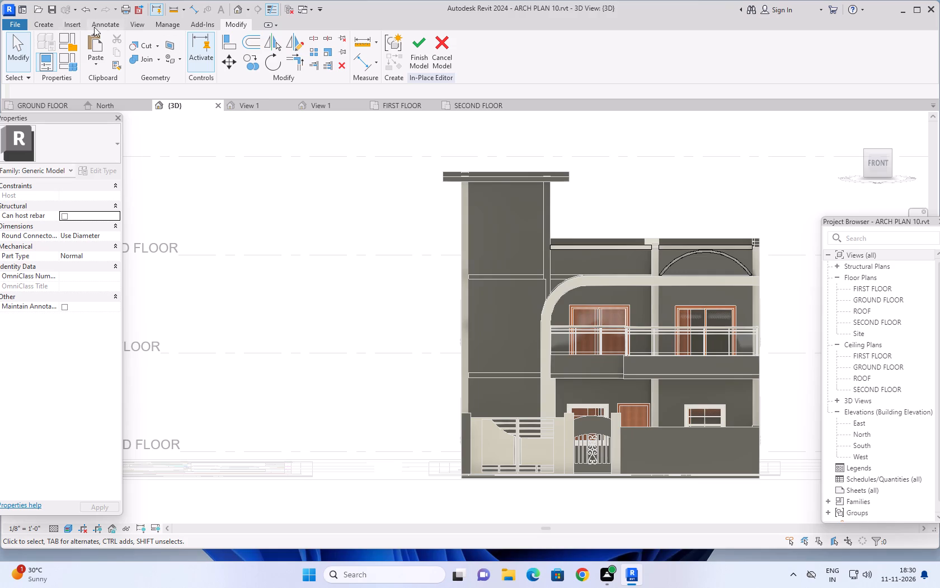
Start another solid extrusion with the front face of the tower's 9" wall as its work plane.
click(49, 22)
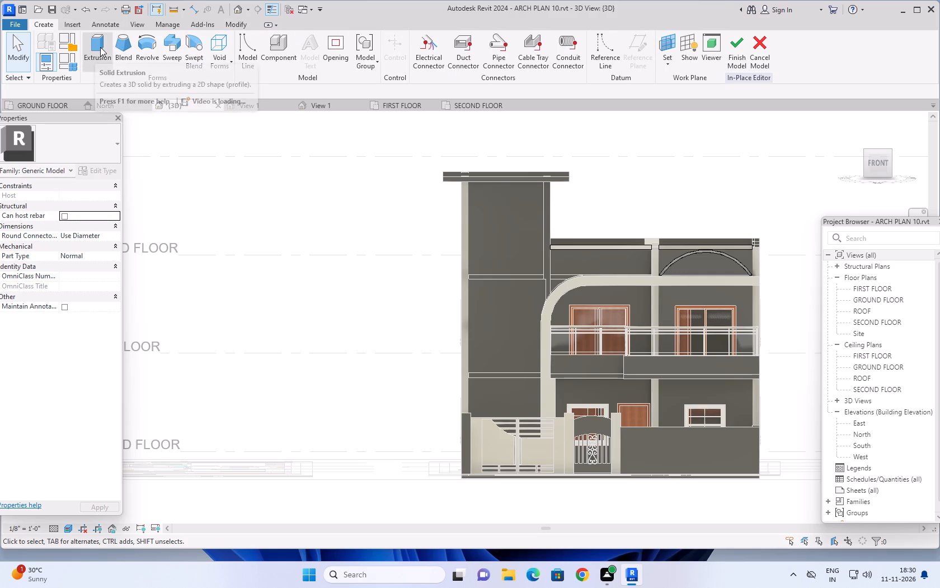
click(100, 47)
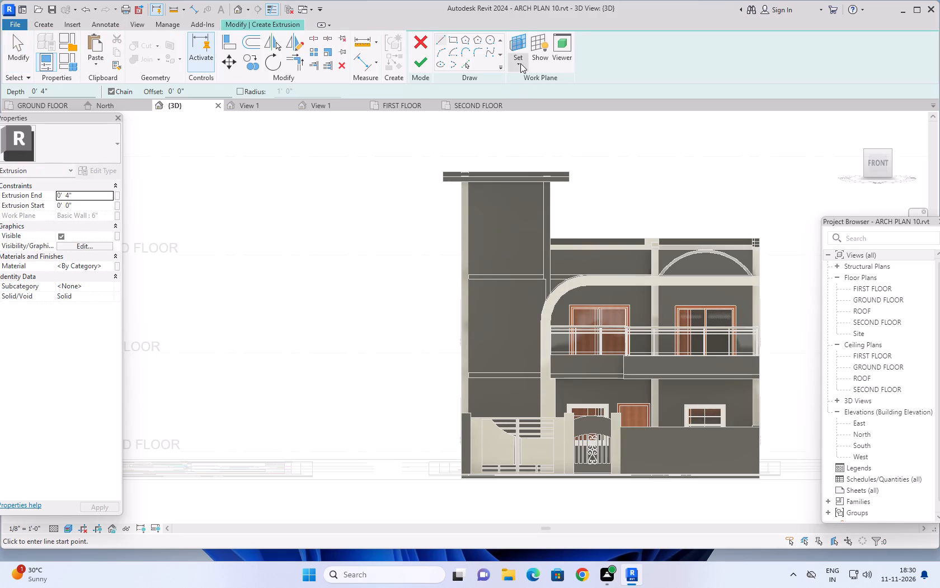
click(518, 63)
click(525, 105)
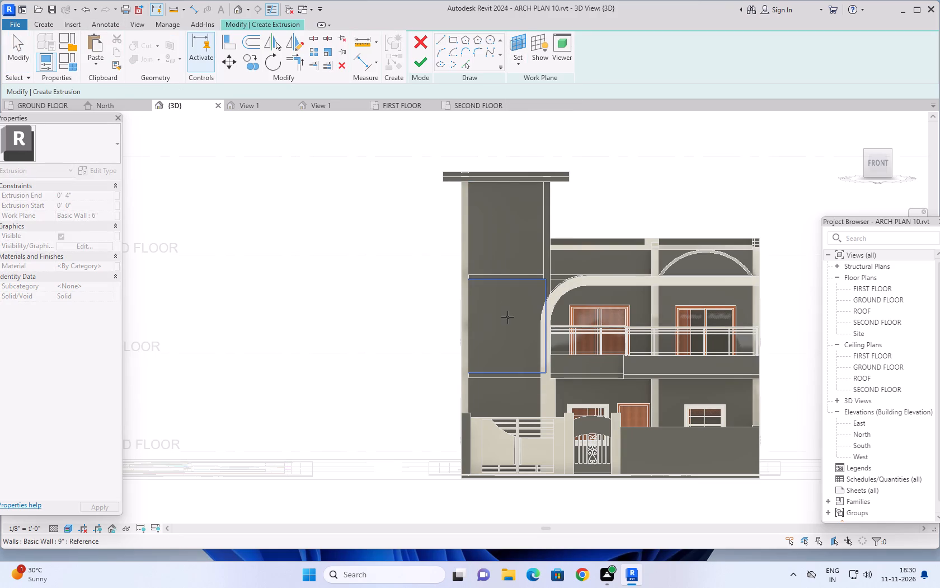
click(507, 318)
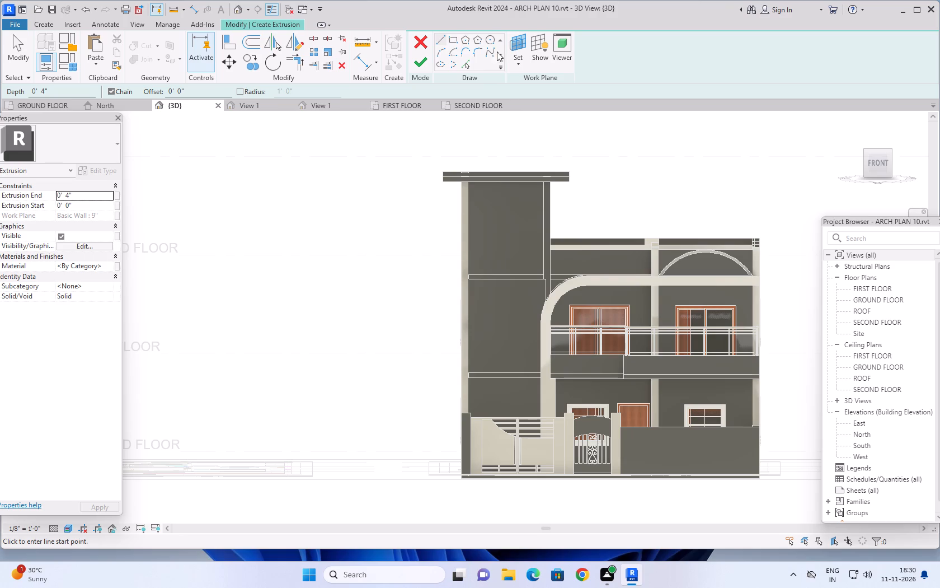
Sketch a vertical rectangle about 6" wide and 25' tall on the tower wall, directly left of the curved band's vertical leg.
click(453, 39)
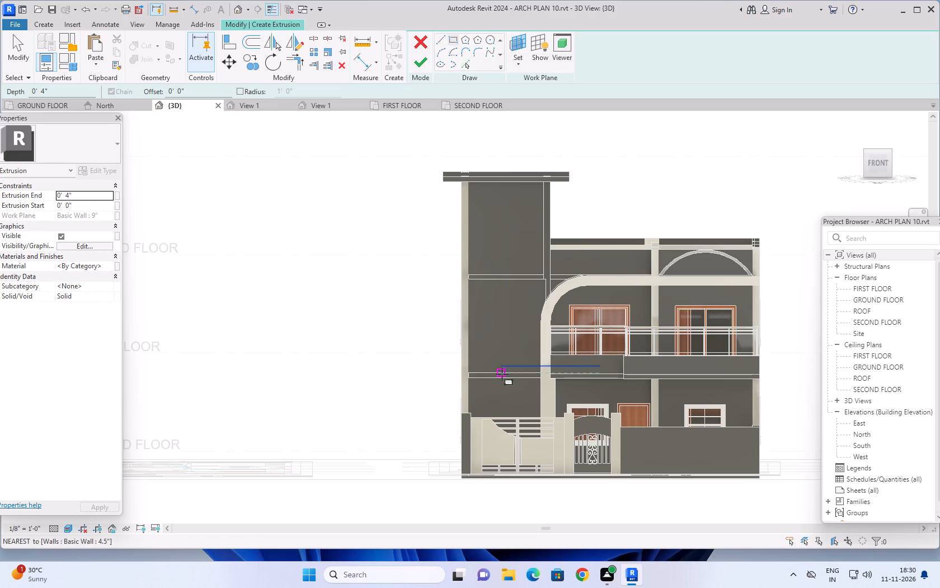
scroll(521, 400, down, 1)
middle_drag(521, 395, 520, 339)
scroll(533, 391, up, 10)
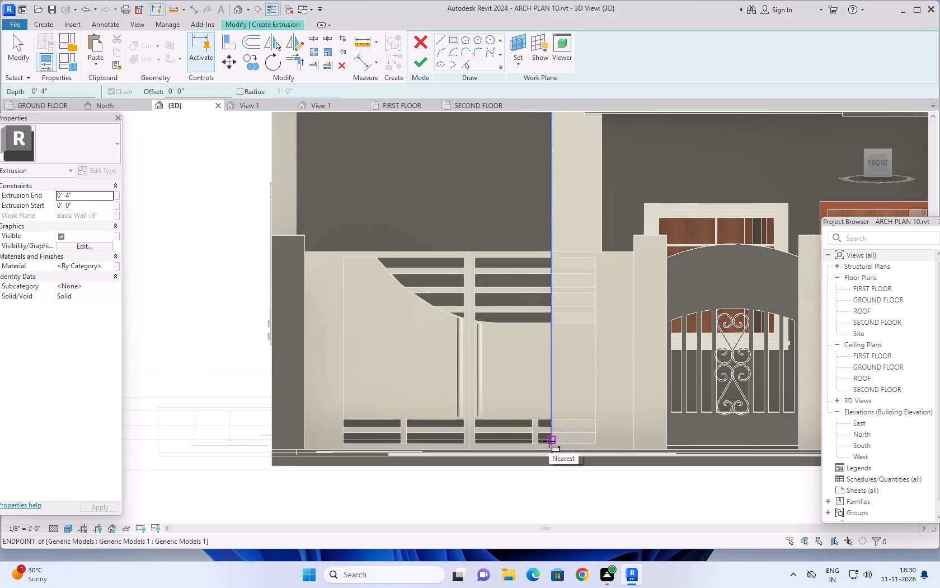
click(549, 441)
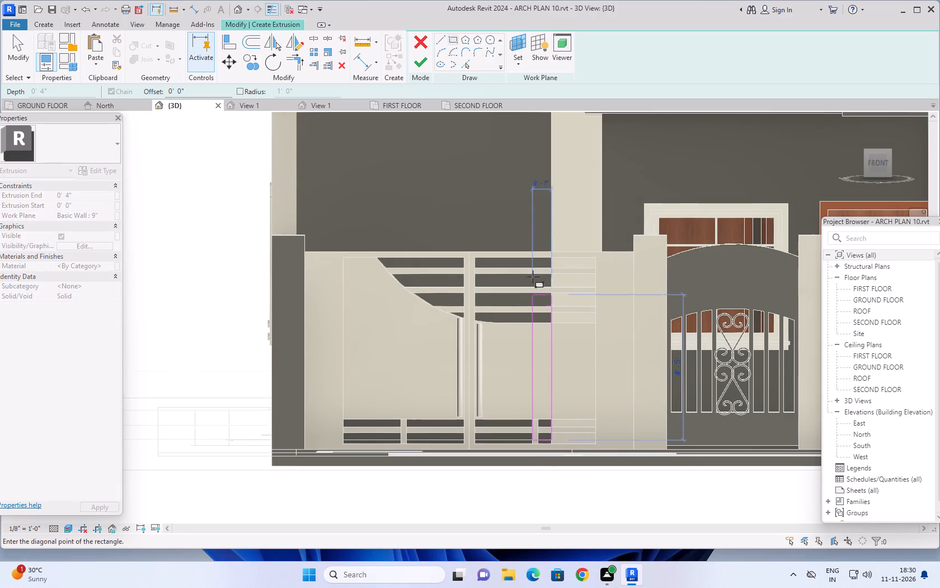
scroll(535, 180, down, 5)
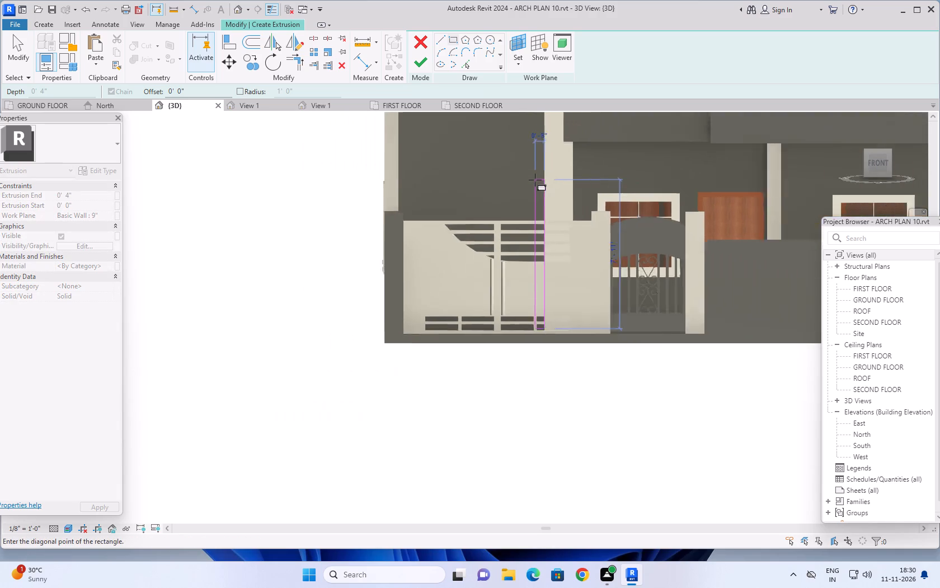
scroll(535, 180, down, 3)
middle_drag(535, 180, 529, 424)
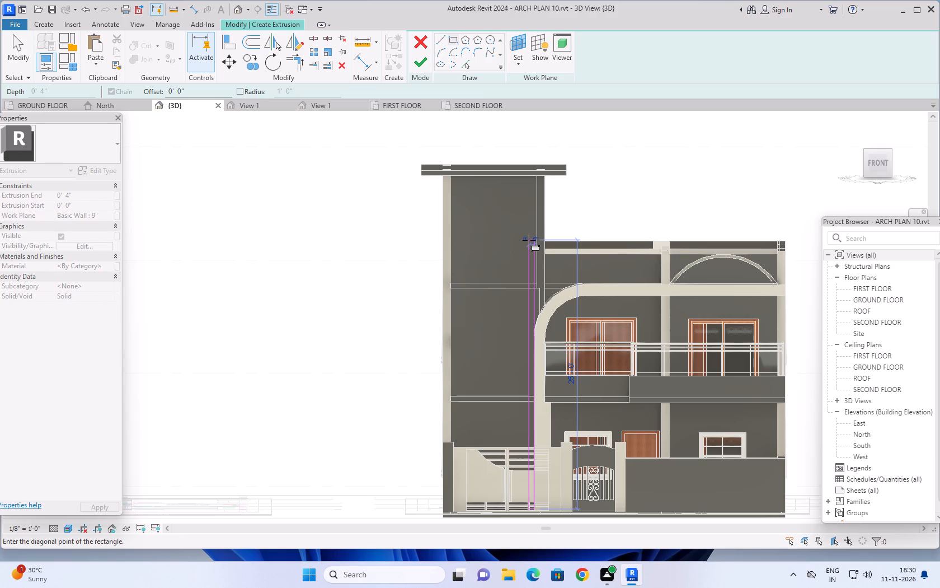
click(529, 240)
key(Escape)
key(Escape)
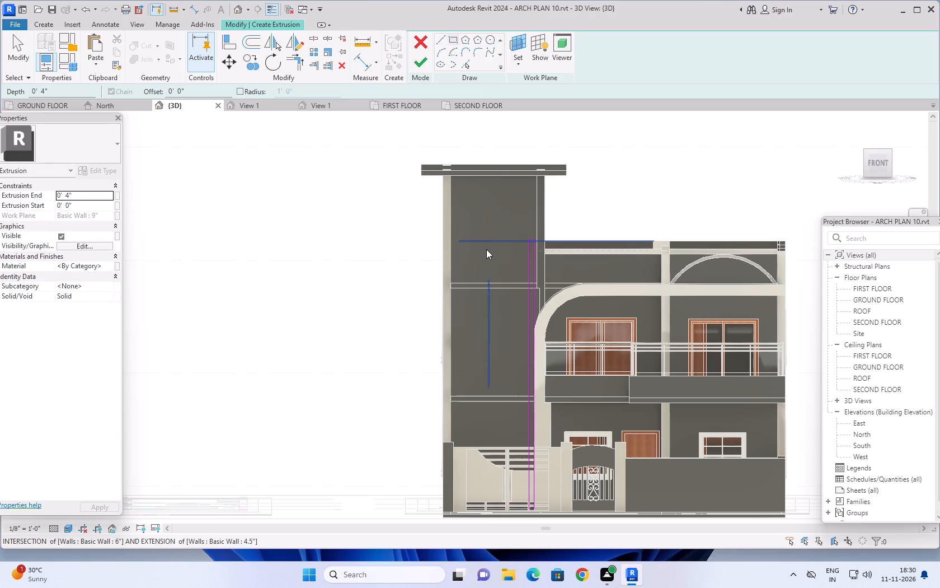
key(Escape)
scroll(490, 244, up, 2)
key(Escape)
key(Escape)
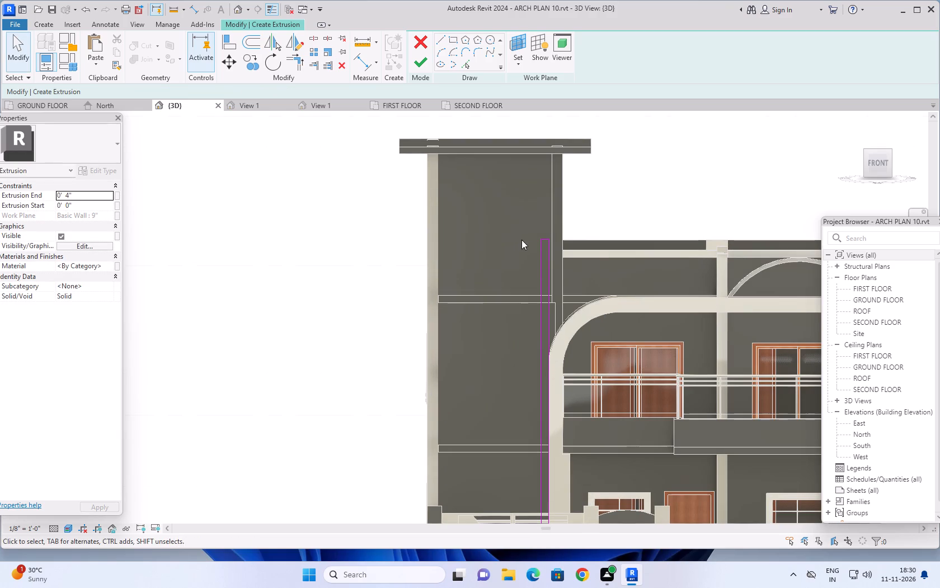
key(Escape)
Delete the short top line of the tall rectangle on the tower wall.
click(547, 239)
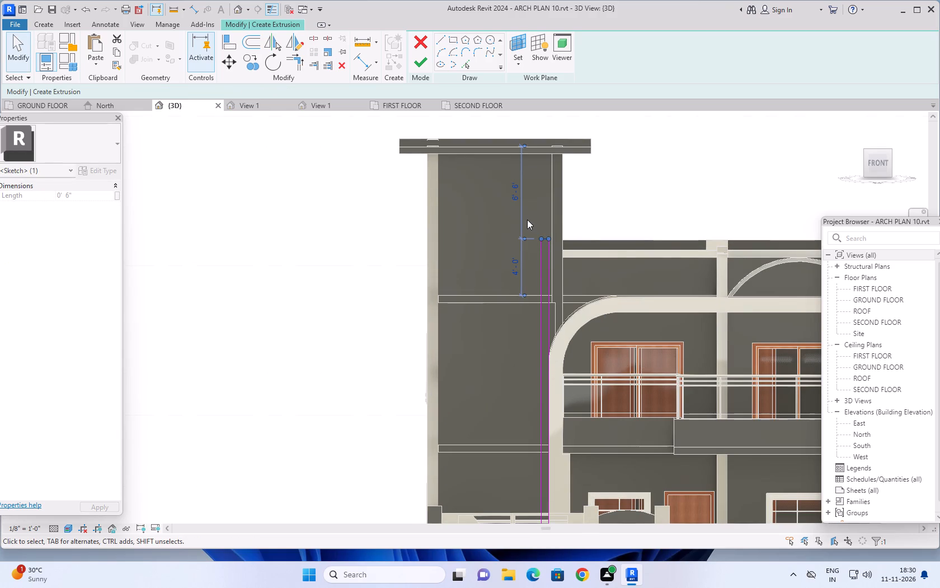
key(Delete)
Set the width of the tall vertical band sketch on the tower wall to 8".
scroll(516, 224, up, 2)
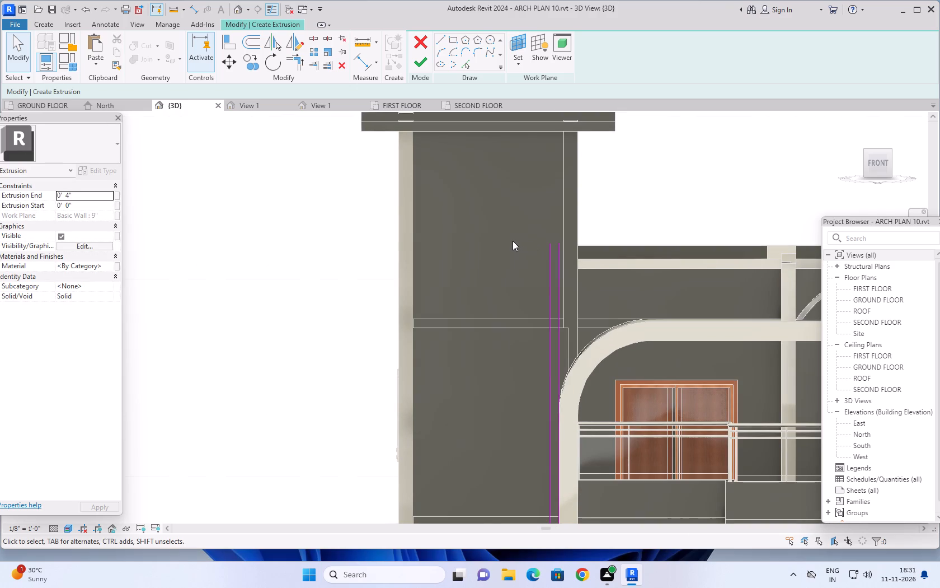
scroll(514, 308, down, 2)
middle_drag(513, 341, 511, 333)
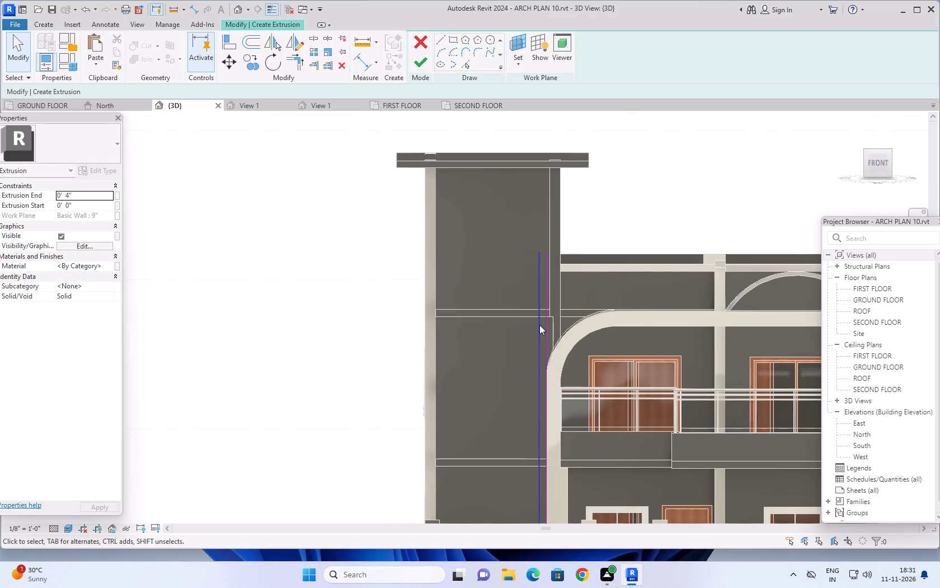
click(539, 325)
scroll(515, 306, down, 6)
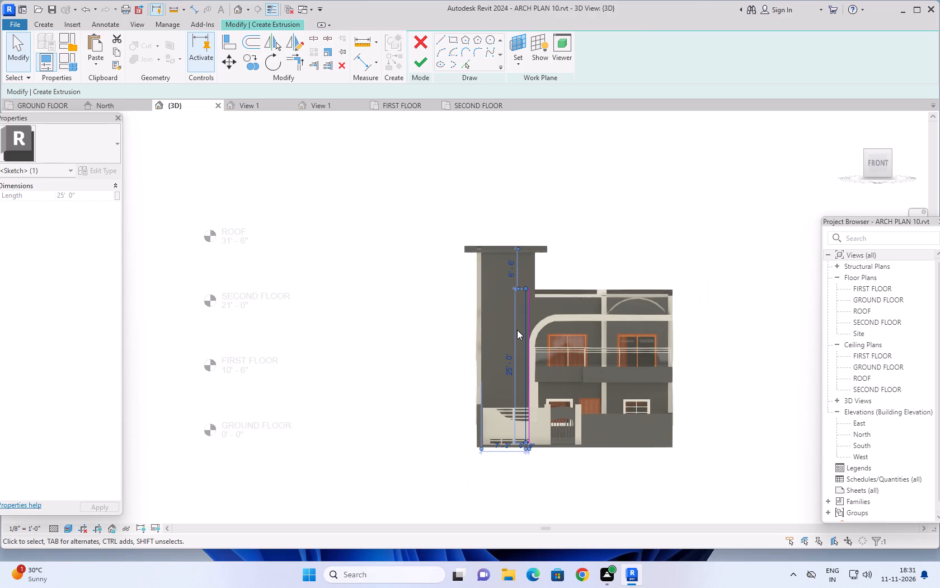
middle_drag(517, 330, 516, 286)
scroll(514, 394, up, 13)
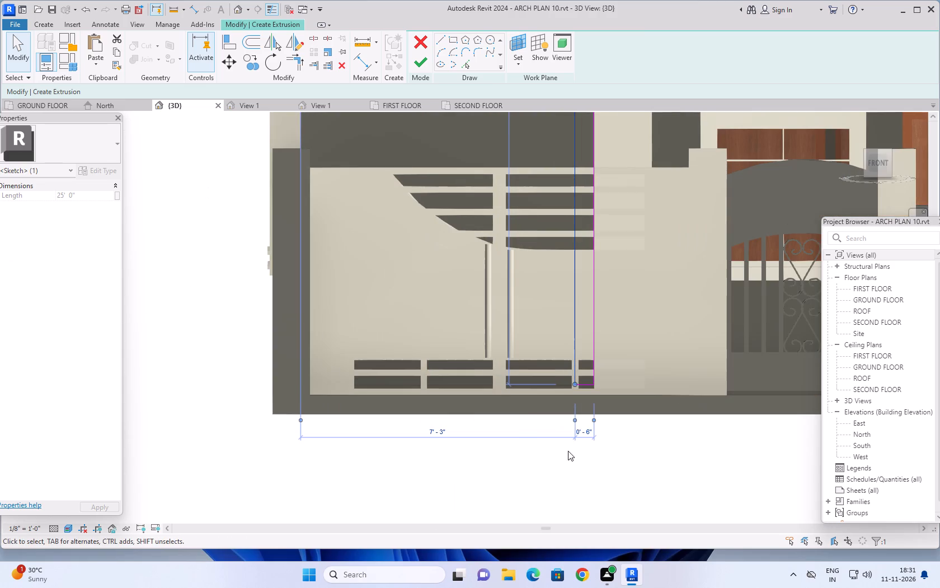
click(589, 432)
text(8")
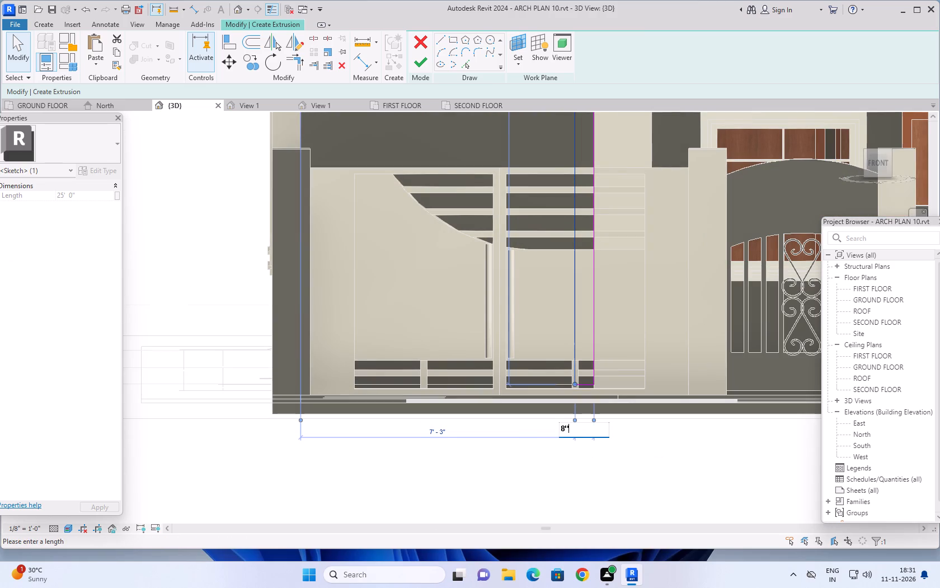
key(Return)
scroll(589, 432, down, 9)
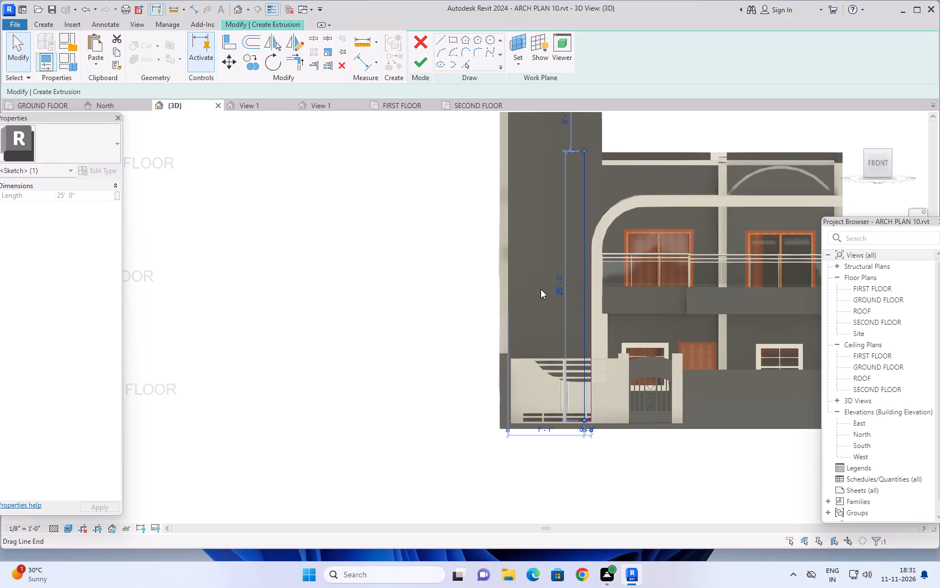
middle_drag(557, 252, 547, 325)
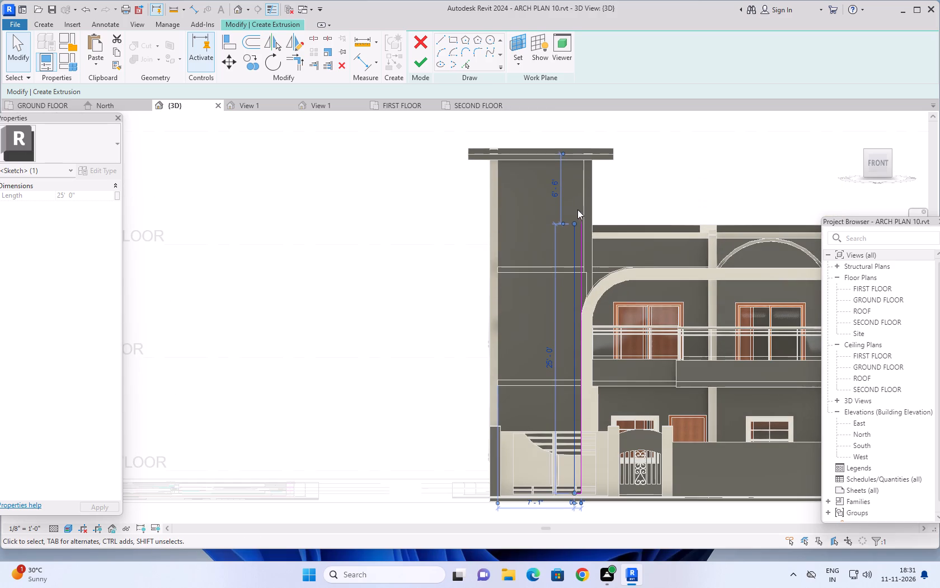
key(Escape)
key(Escape)
key(Escape)
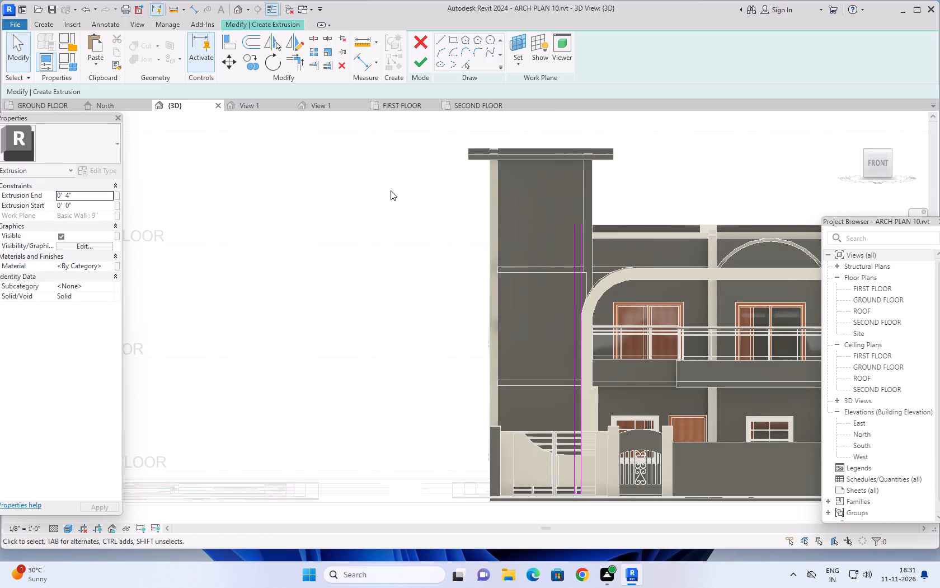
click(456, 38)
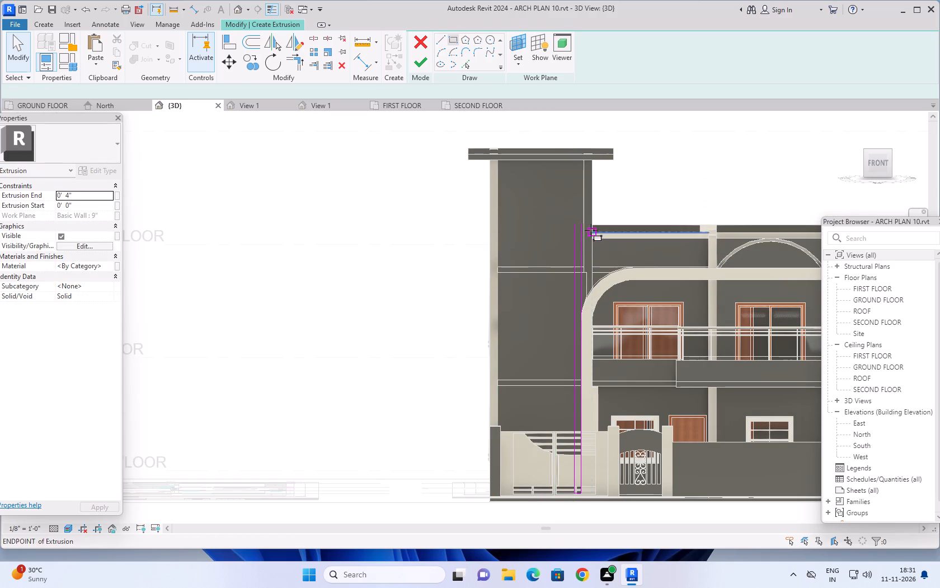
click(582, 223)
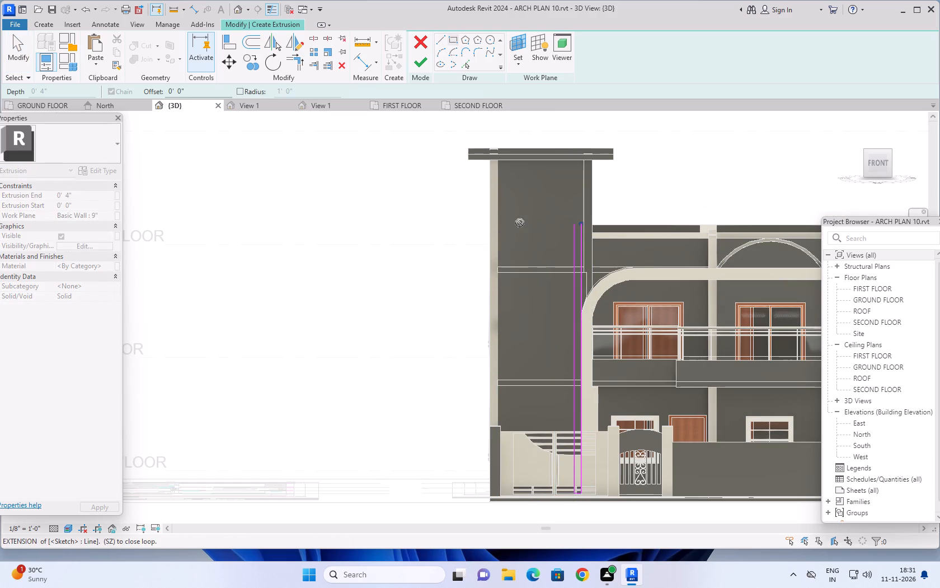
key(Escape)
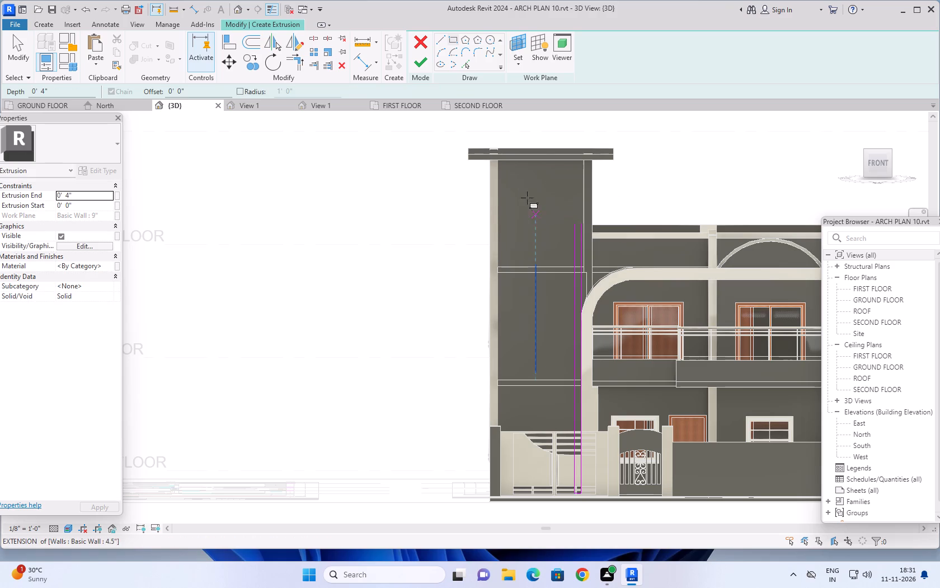
Sketch a horizontal rectangle about 7'-6" wide and 9" high across the tower wall, starting leftward from the vertical band's upper-right end.
click(454, 42)
scroll(574, 199, up, 4)
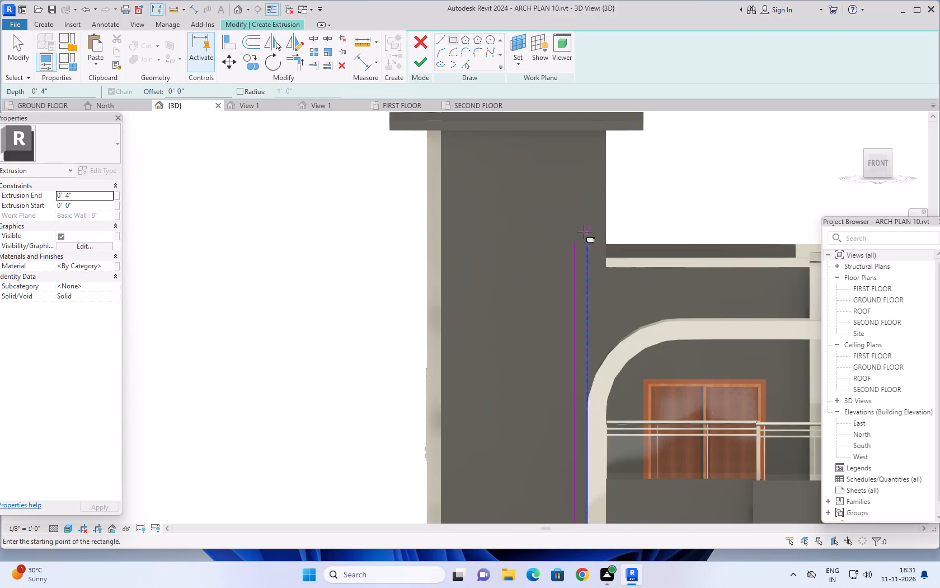
click(586, 244)
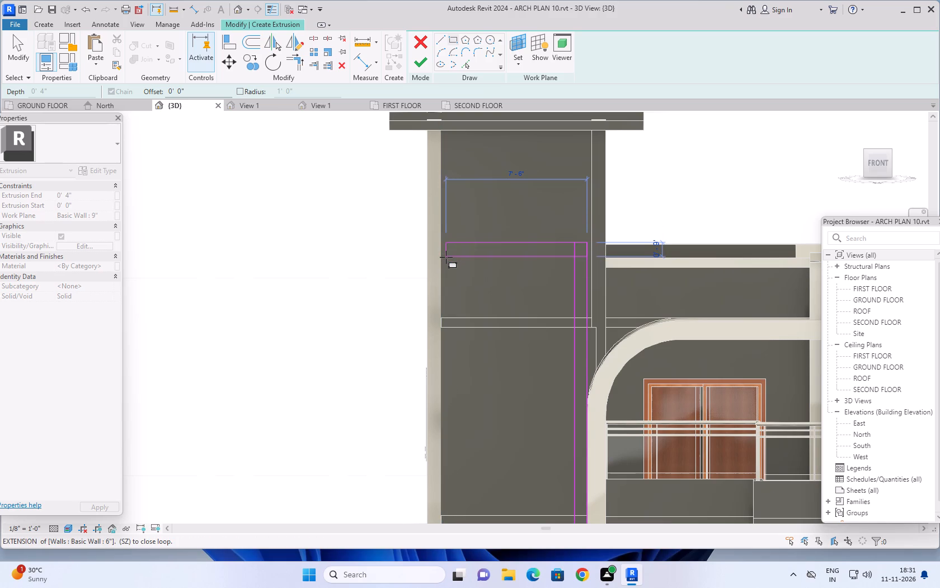
click(446, 257)
key(Escape)
key(Escape)
key(Escape)
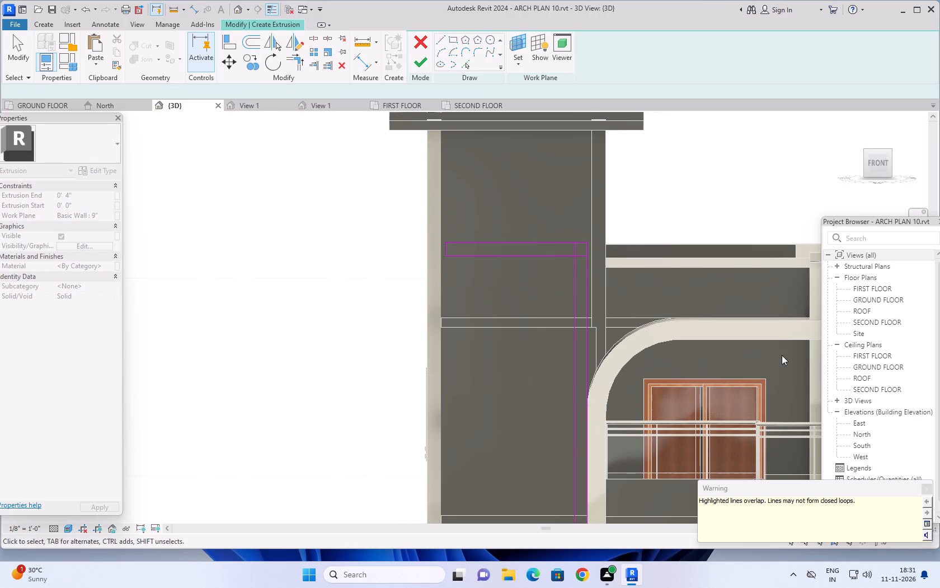
key(Escape)
key(Escape)
key(Escape)
key(Escape)
key(Escape)
key(Escape)
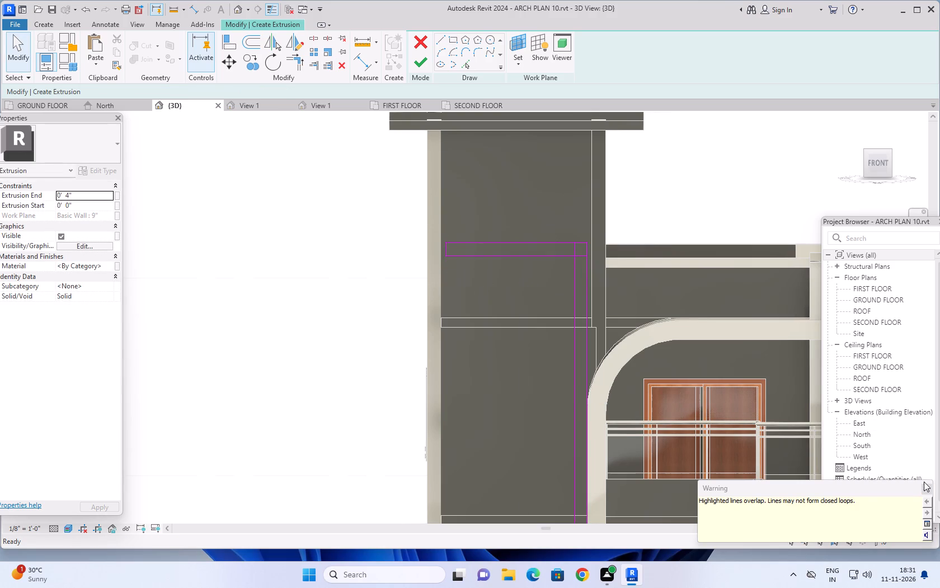
click(924, 488)
key(Escape)
key(Escape)
key(Escape)
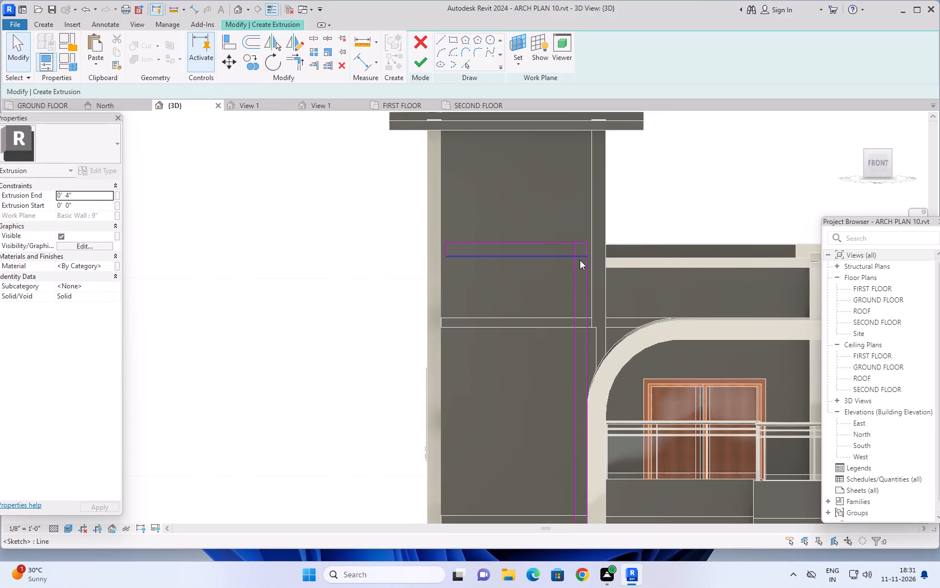
key(Escape)
key(Escape)
key(Escape)
Trim the horizontal rectangle's lower line and the vertical band's left line to a corner, forming an inverted L-shaped outline.
click(299, 62)
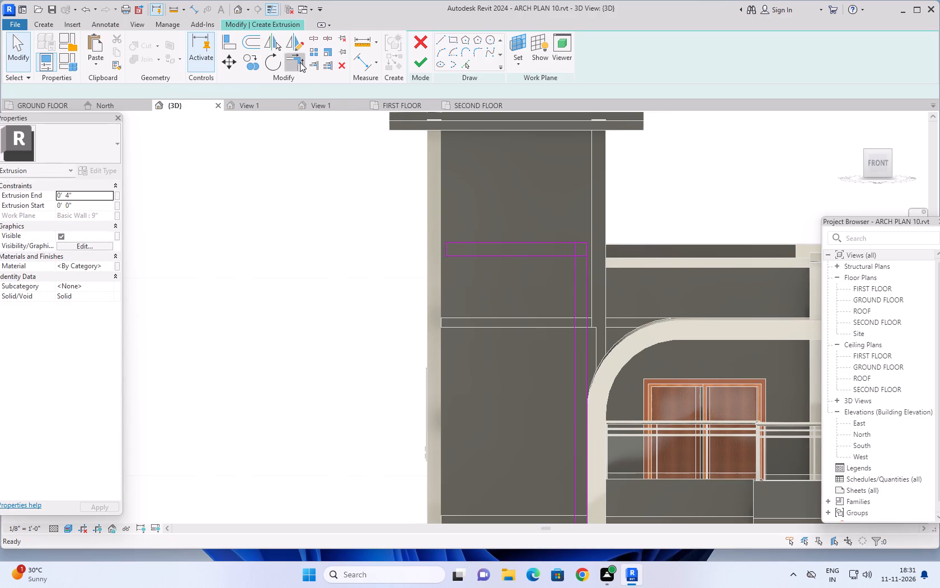
click(555, 254)
click(573, 267)
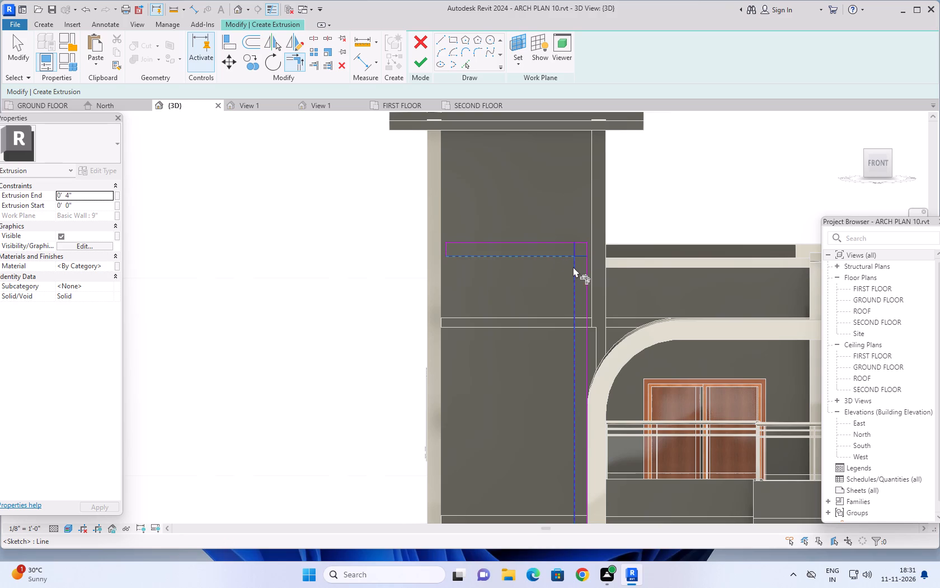
scroll(527, 281, down, 2)
middle_drag(530, 282, 532, 238)
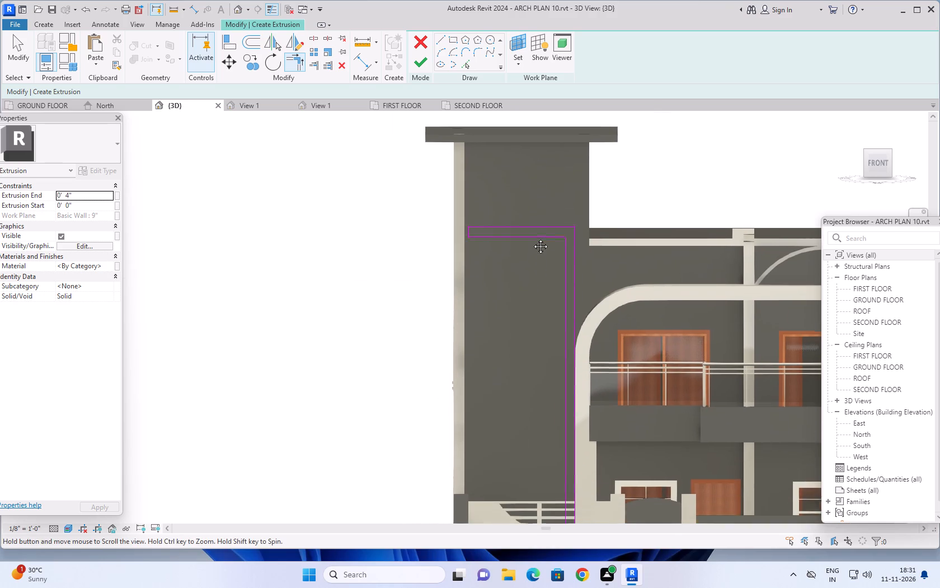
middle_drag(532, 238, 532, 233)
key(Escape)
key(Escape)
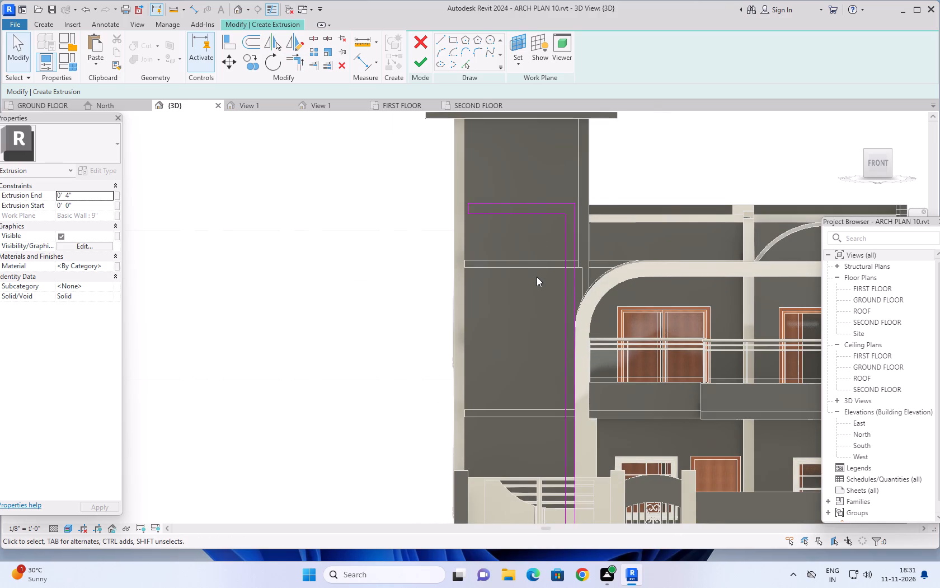
Sketch a half-round arc of about 1'-3" radius bulging inward from the tower wall's left edge, below the band's horizontal leg.
scroll(535, 268, down, 3)
middle_drag(532, 288, 528, 269)
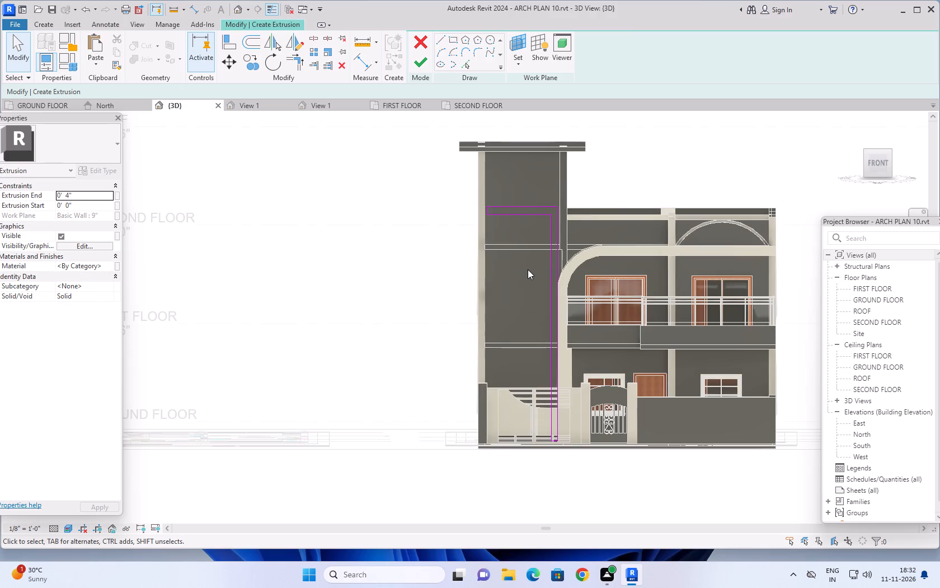
middle_drag(524, 282, 528, 275)
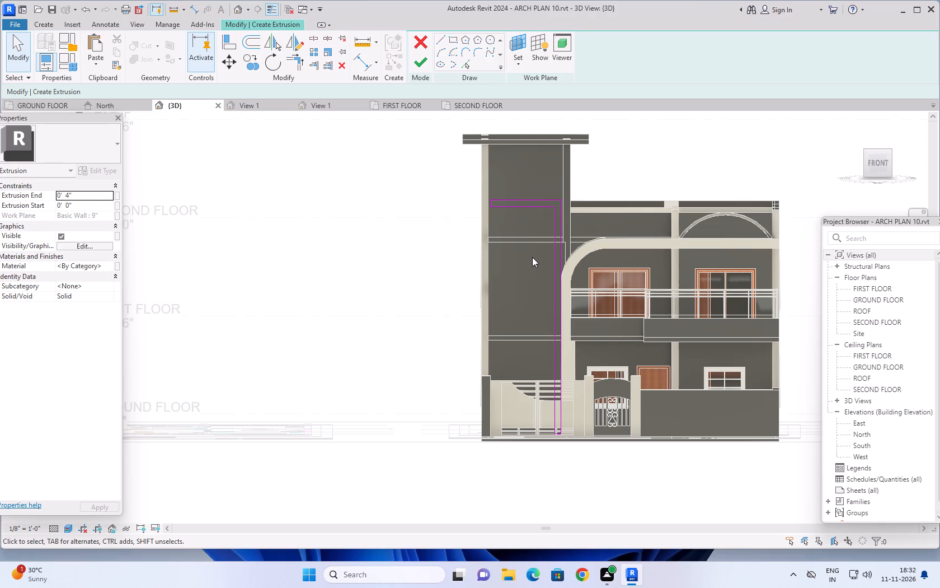
click(441, 50)
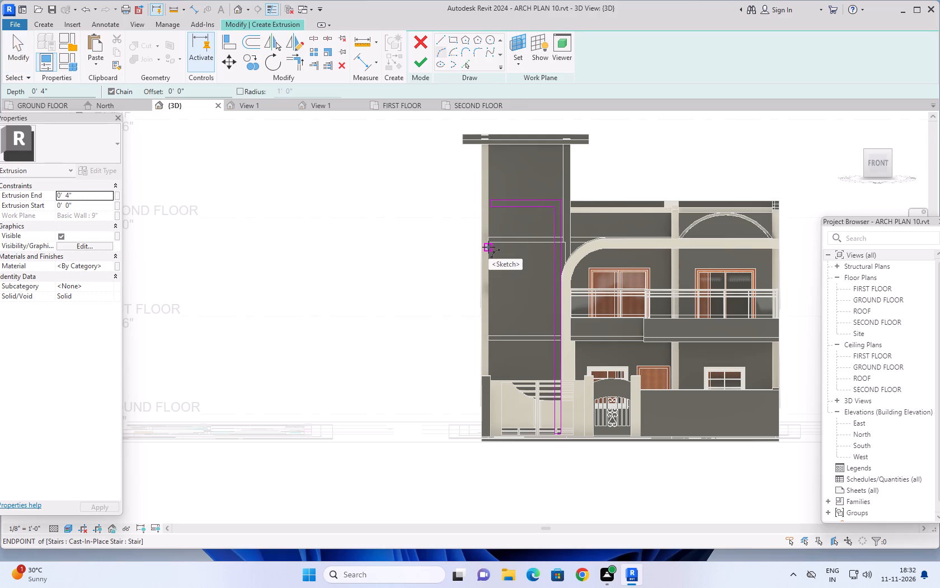
scroll(488, 247, up, 3)
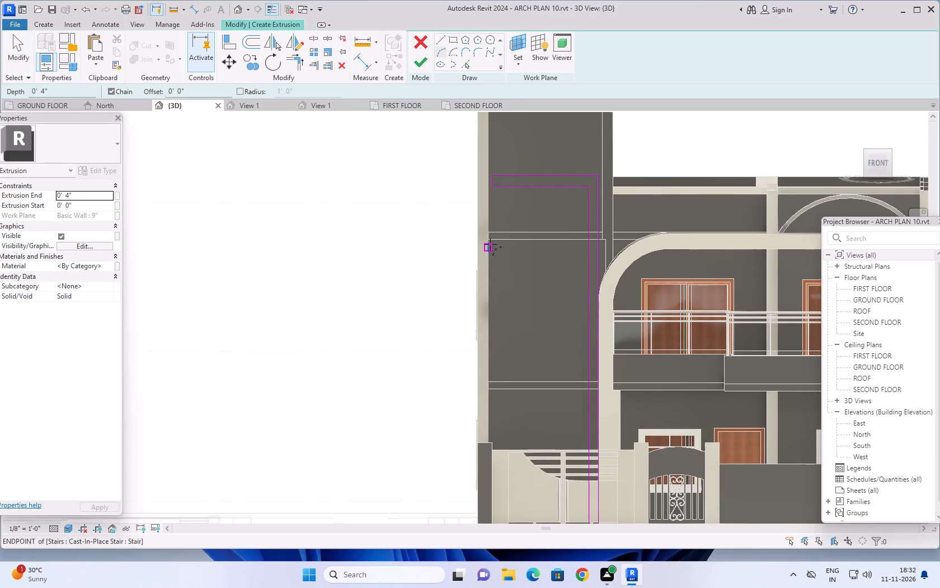
click(490, 244)
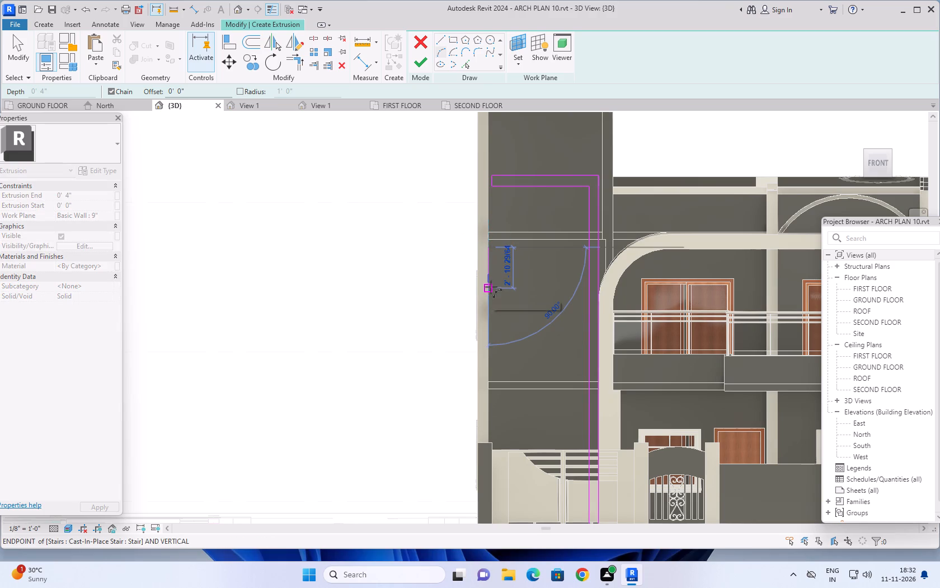
click(491, 282)
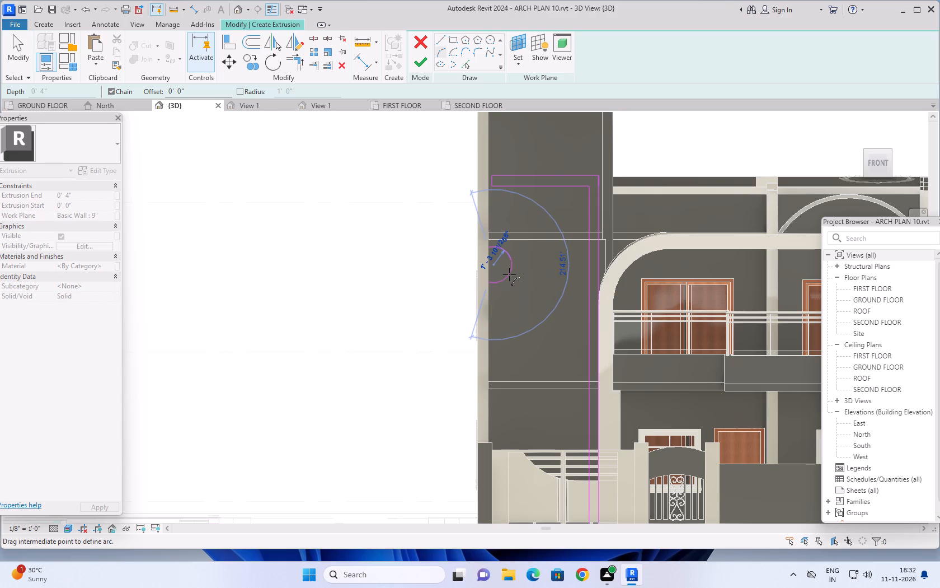
click(509, 274)
scroll(521, 278, up, 3)
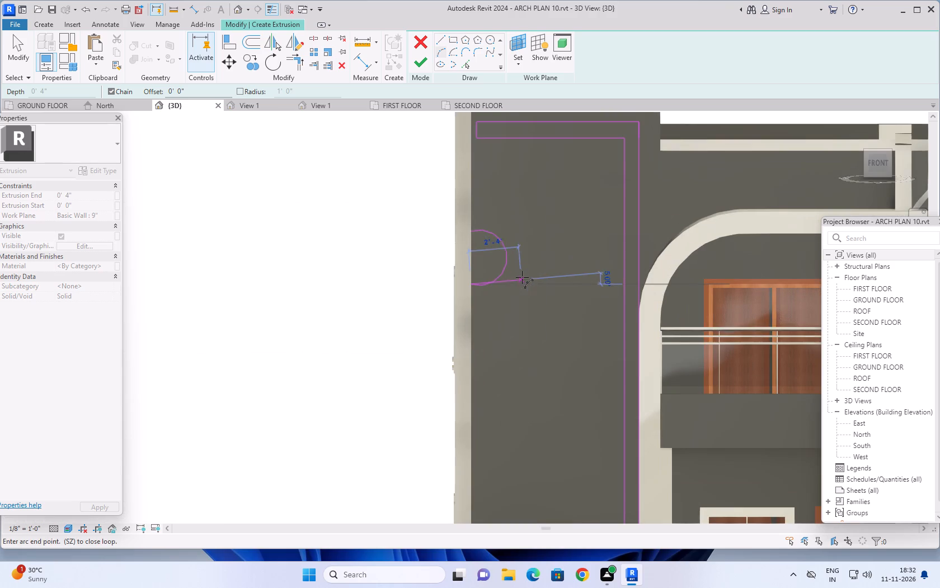
key(Escape)
key(Escape)
key(Escape)
key(Escape)
key(Escape)
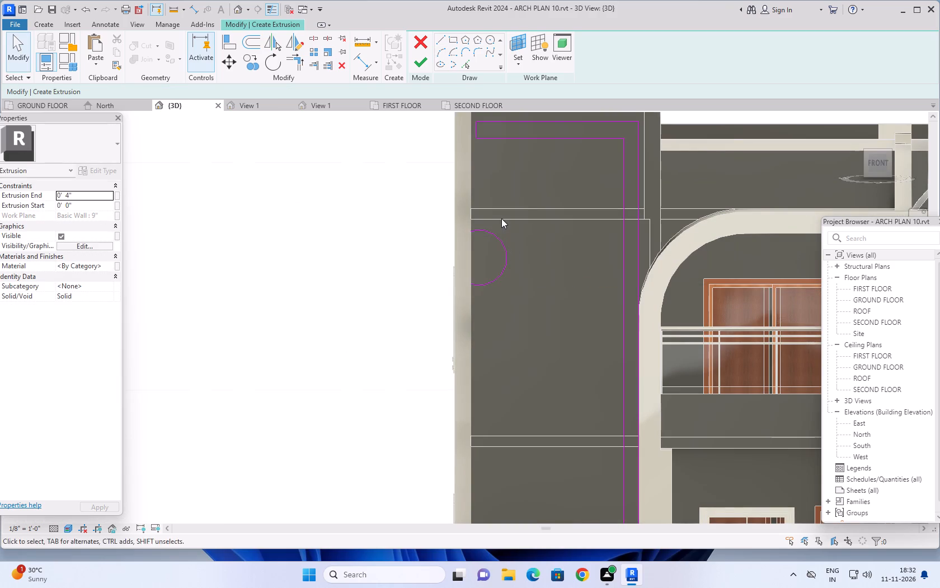
key(Escape)
key(Escape)
key(Escape)
Add a parallel arc outside the half-round arc using Pick Lines with a 3" offset.
click(467, 63)
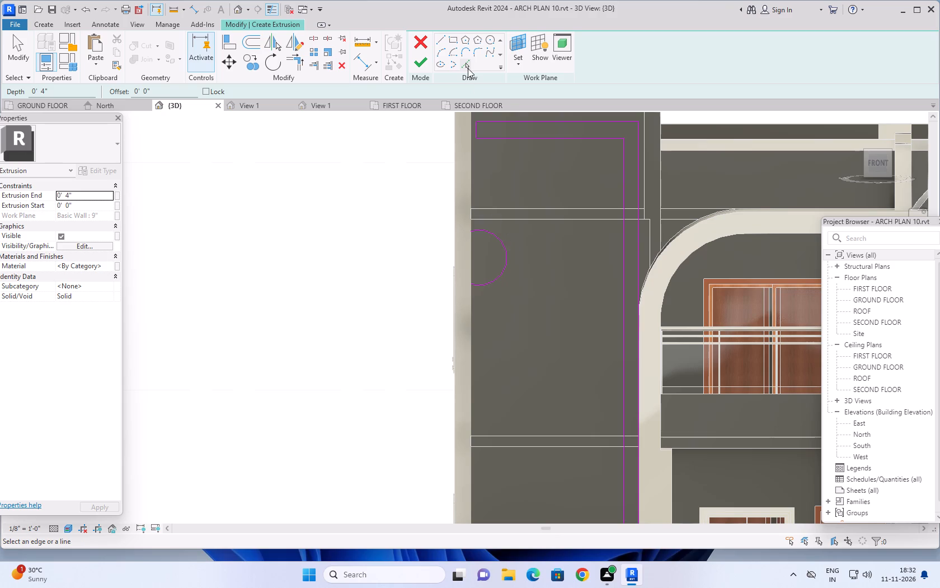
drag(161, 91, 131, 94)
text(1")
key(Return)
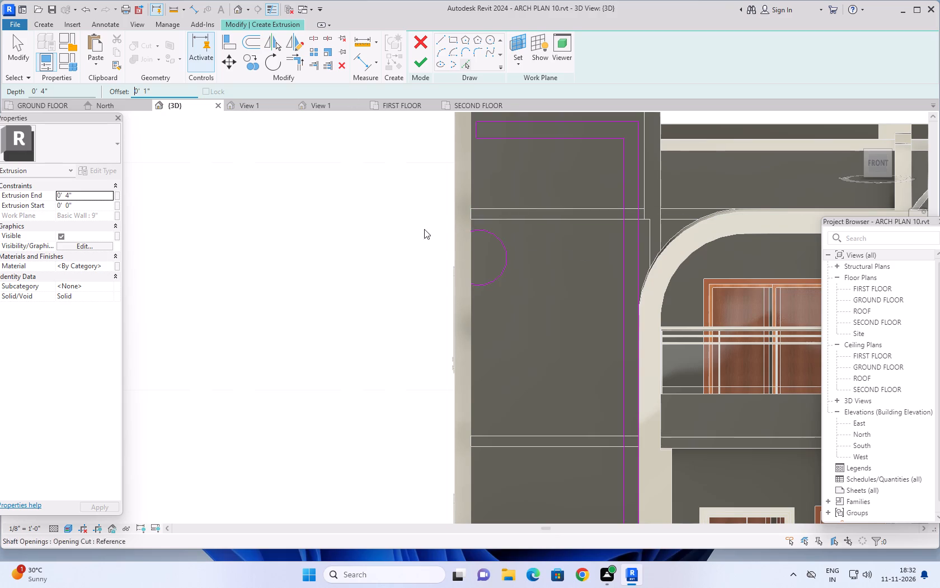
drag(164, 88, 131, 90)
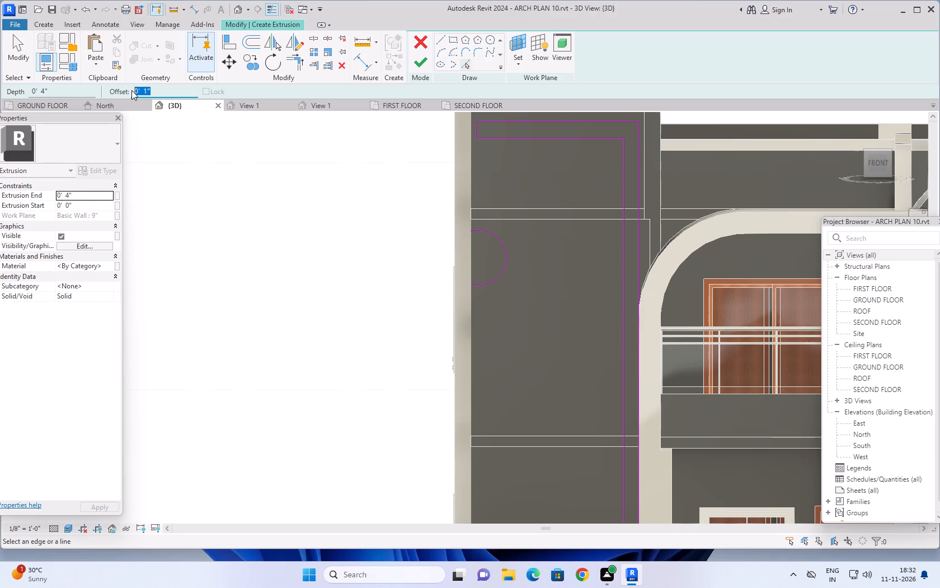
text(3")
key(Return)
click(499, 236)
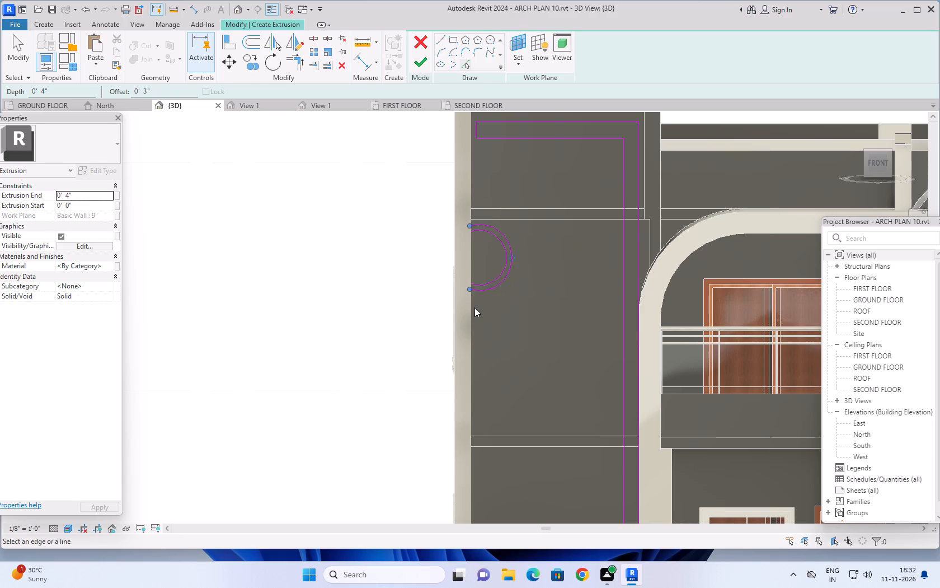
scroll(474, 301, up, 5)
scroll(489, 302, down, 5)
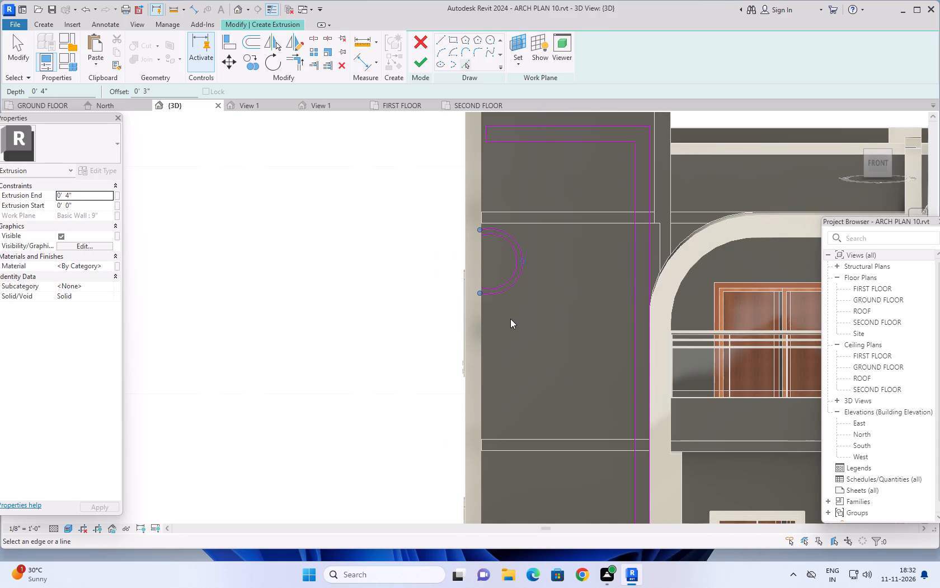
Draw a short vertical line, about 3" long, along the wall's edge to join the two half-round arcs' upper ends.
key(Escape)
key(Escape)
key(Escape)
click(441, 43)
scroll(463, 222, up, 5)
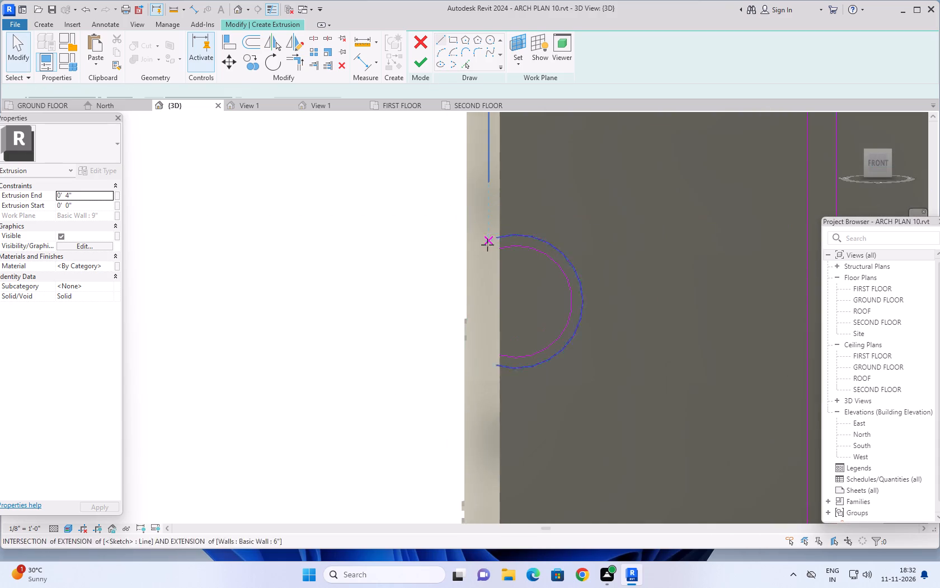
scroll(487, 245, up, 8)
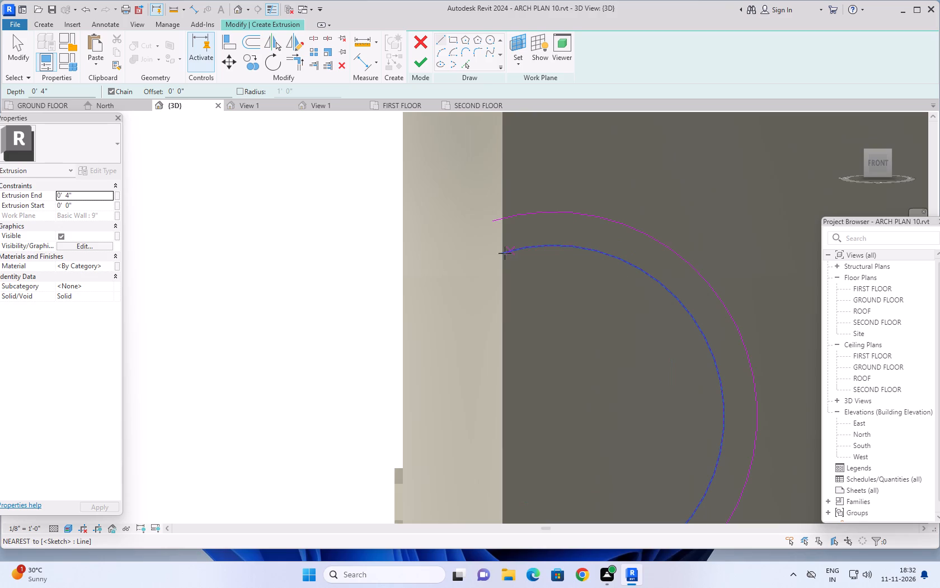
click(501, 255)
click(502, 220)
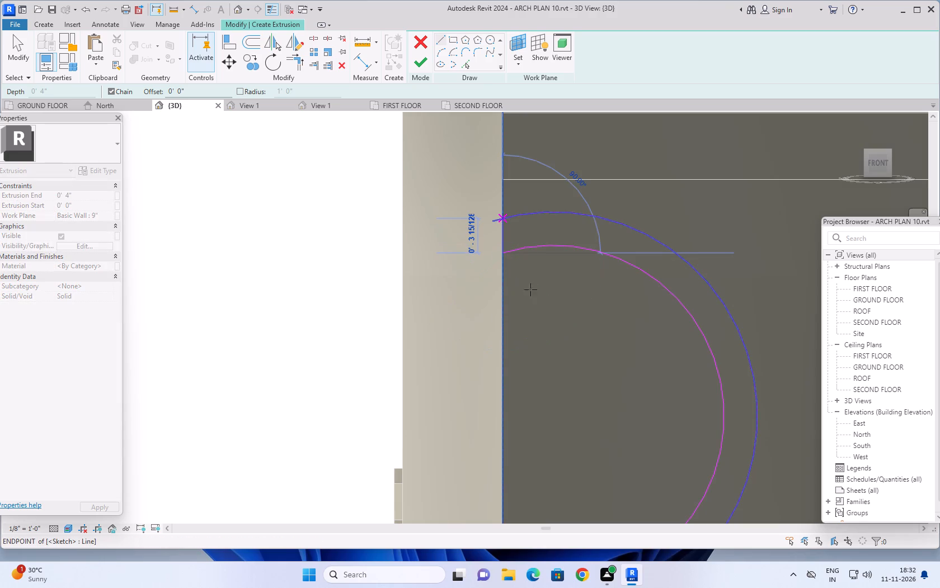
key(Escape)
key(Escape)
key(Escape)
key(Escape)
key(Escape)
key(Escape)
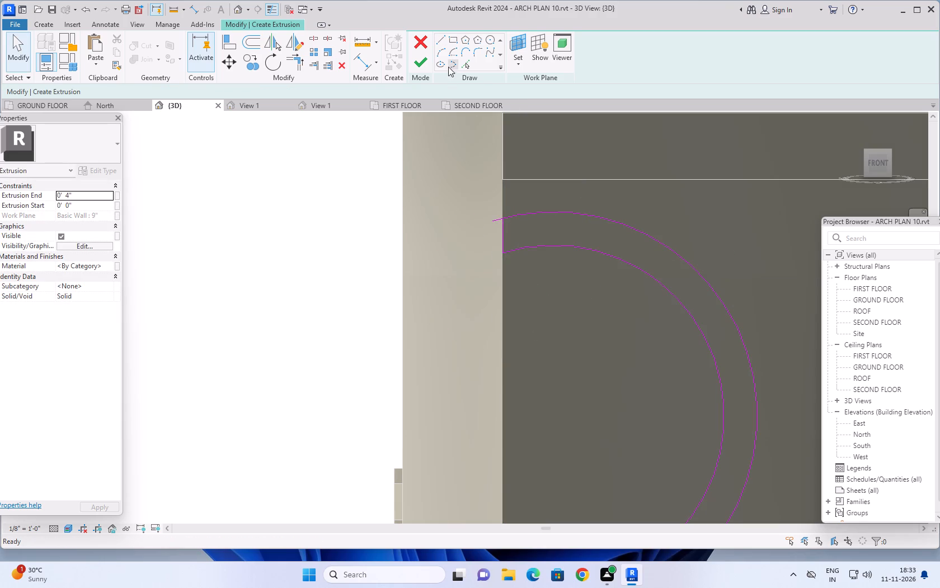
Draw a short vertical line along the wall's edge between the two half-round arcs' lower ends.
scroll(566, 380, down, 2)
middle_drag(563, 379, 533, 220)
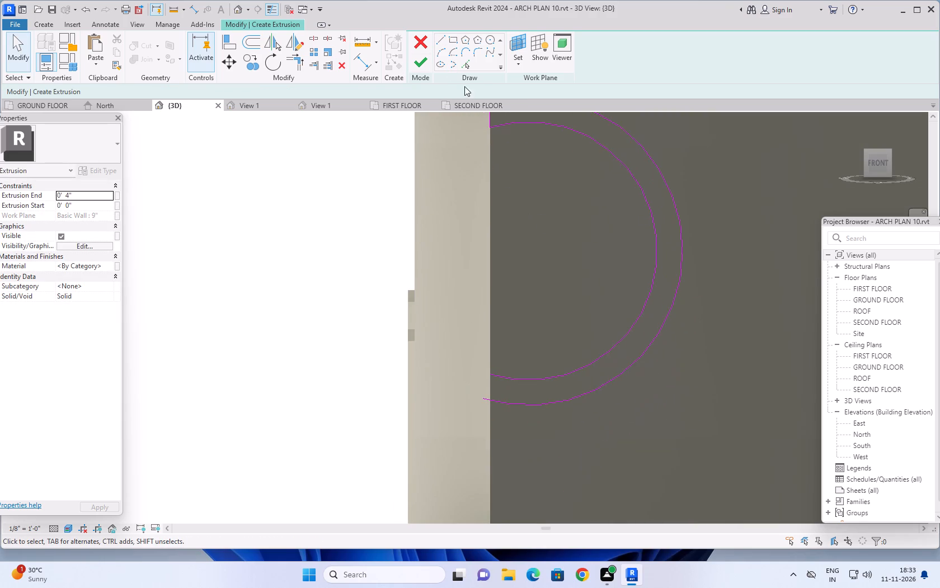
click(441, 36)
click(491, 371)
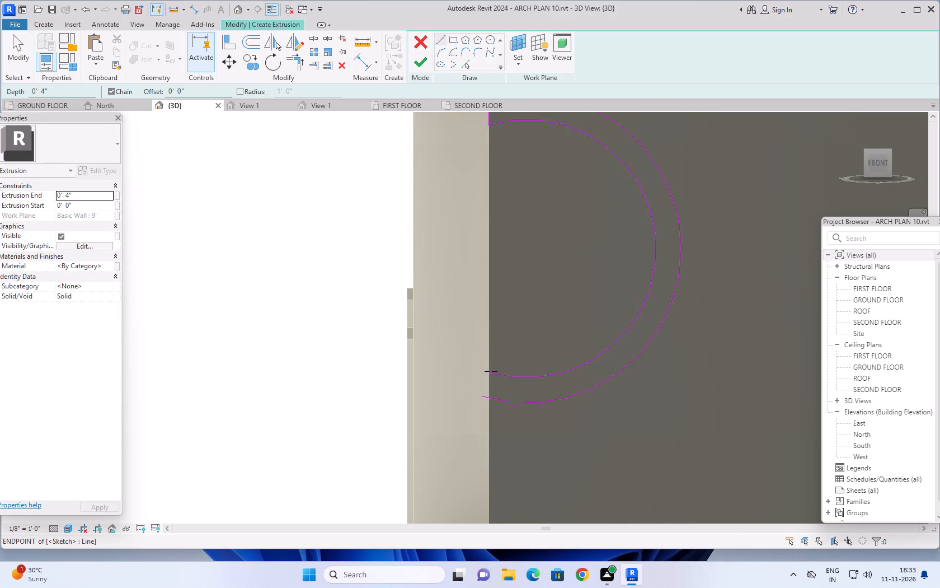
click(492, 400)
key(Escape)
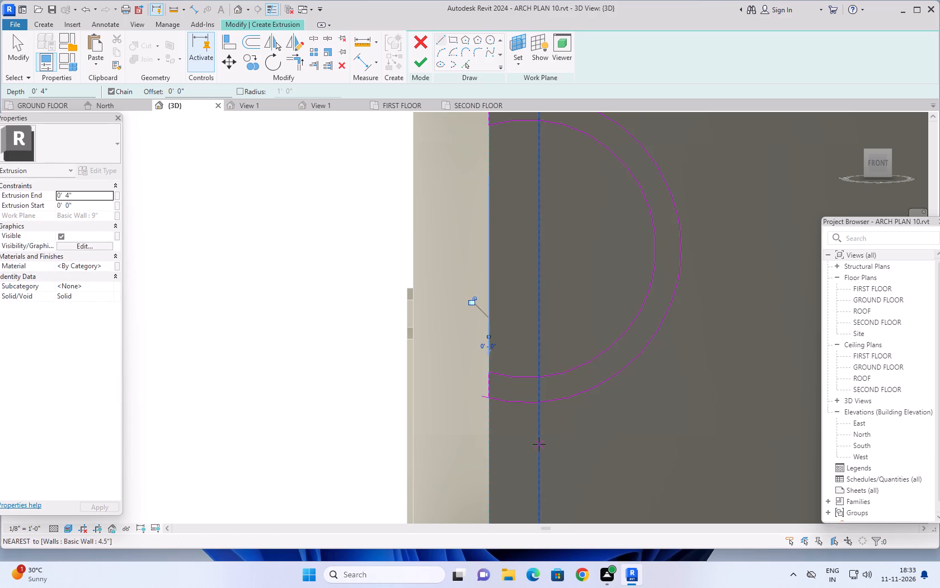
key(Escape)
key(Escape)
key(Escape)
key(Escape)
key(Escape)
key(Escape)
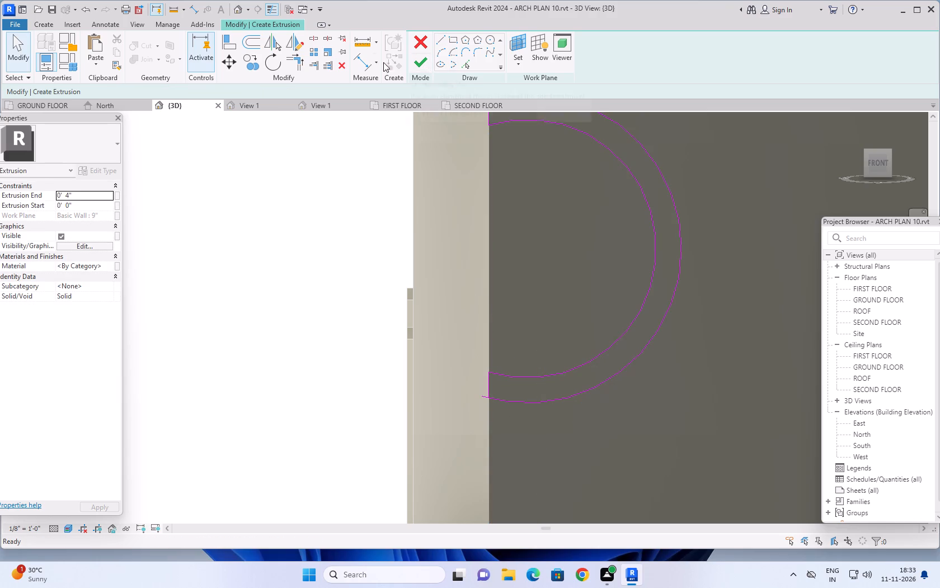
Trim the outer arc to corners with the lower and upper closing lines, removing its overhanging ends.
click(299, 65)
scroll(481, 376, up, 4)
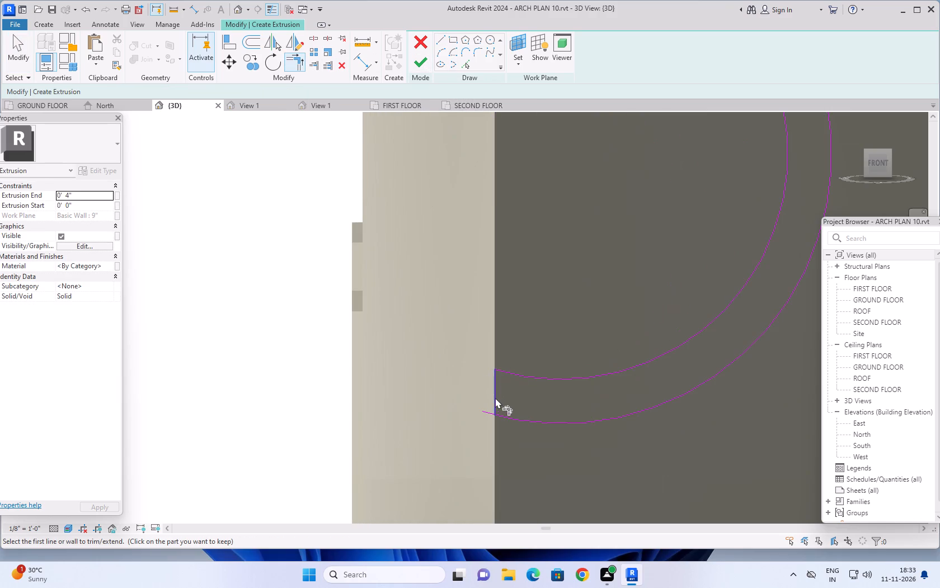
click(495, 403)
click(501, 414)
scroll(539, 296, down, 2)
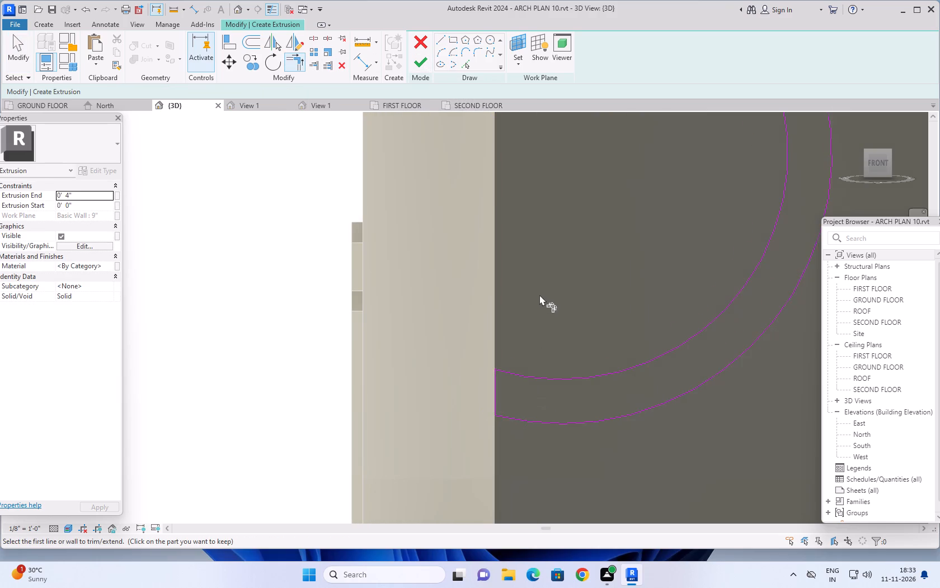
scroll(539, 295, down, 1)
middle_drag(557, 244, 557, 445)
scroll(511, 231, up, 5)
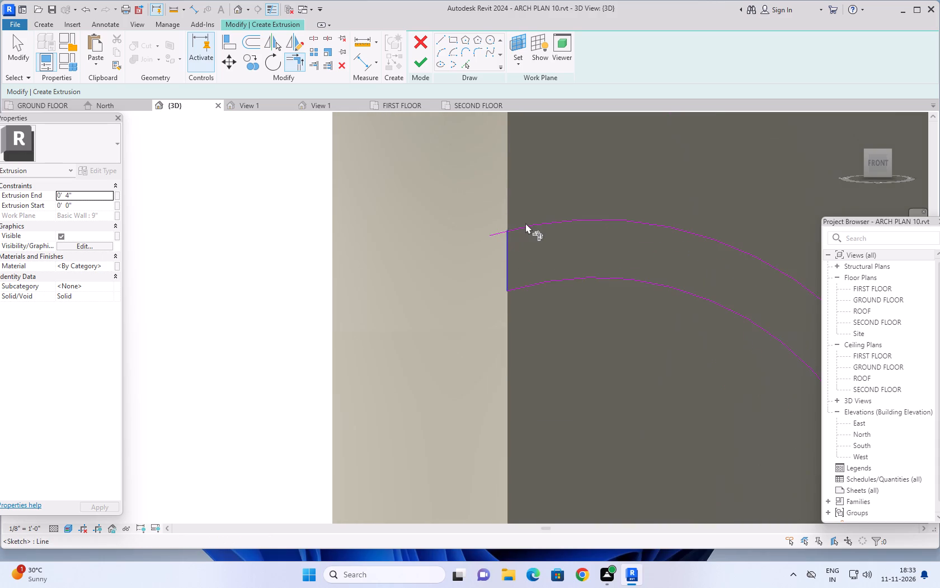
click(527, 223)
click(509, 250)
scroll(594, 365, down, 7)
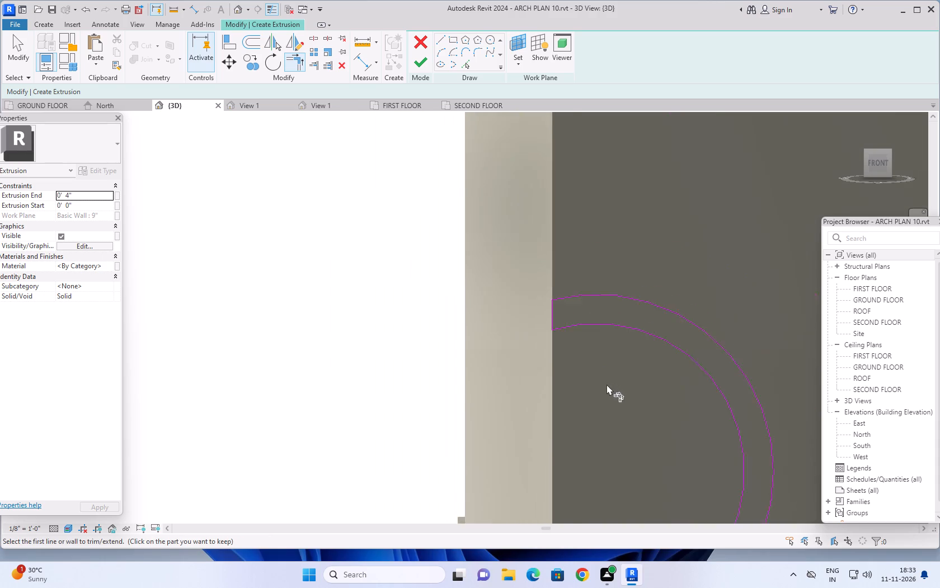
Sketch a larger half-round arc of about 2'-5" radius bulging inward from the tower wall's edge, directly below the small half-round.
scroll(607, 384, down, 2)
middle_drag(624, 407, 602, 185)
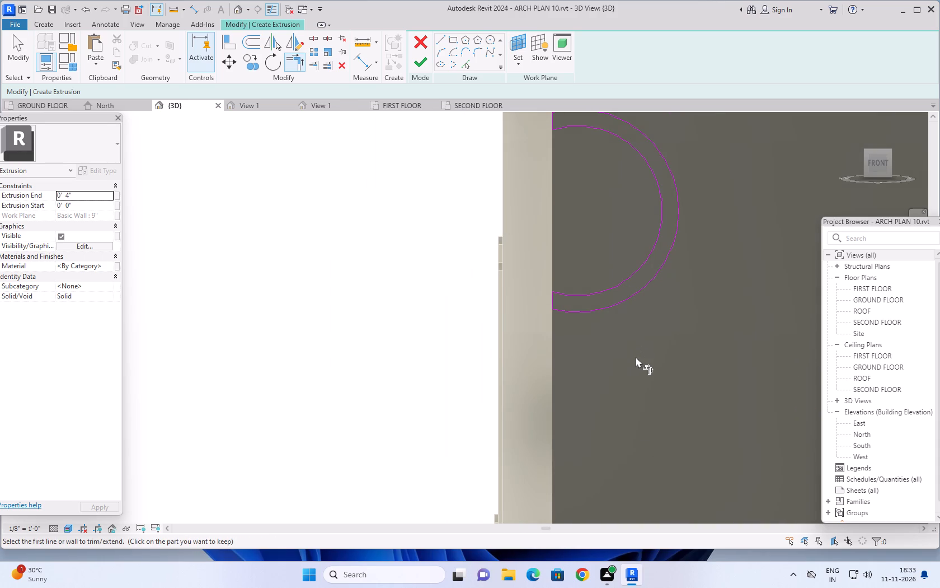
scroll(632, 371, down, 1)
middle_drag(627, 379, 586, 329)
scroll(589, 334, down, 3)
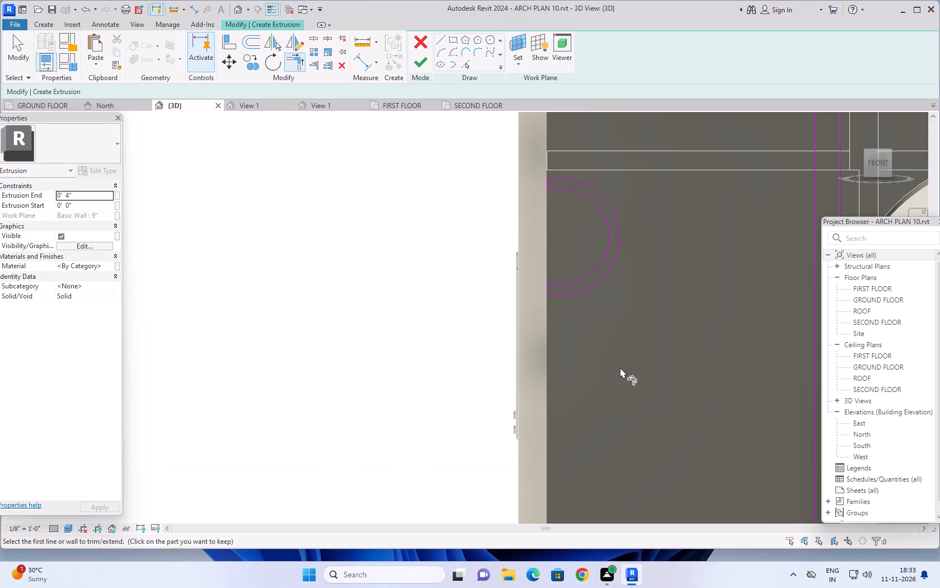
scroll(621, 367, down, 3)
middle_drag(628, 375, 609, 356)
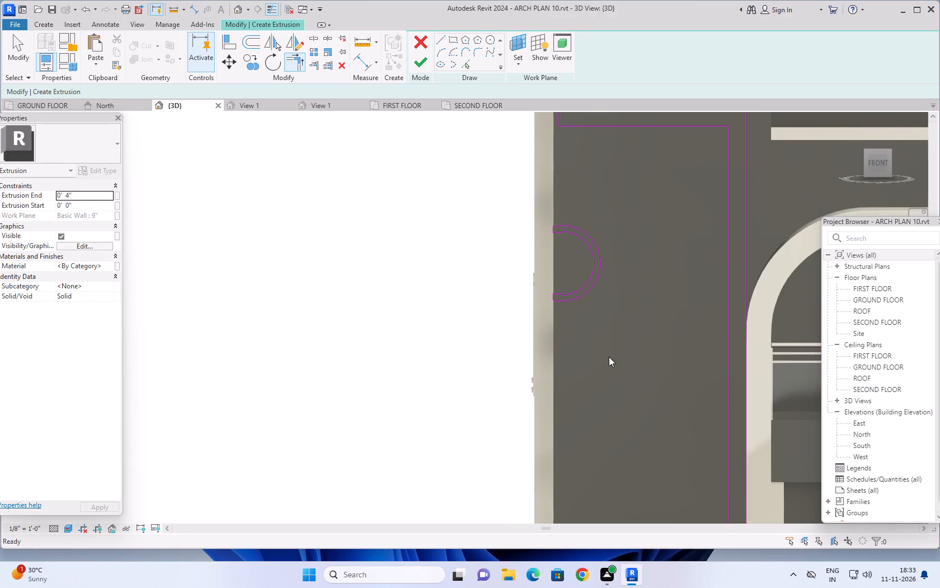
scroll(612, 362, down, 3)
middle_click(619, 380)
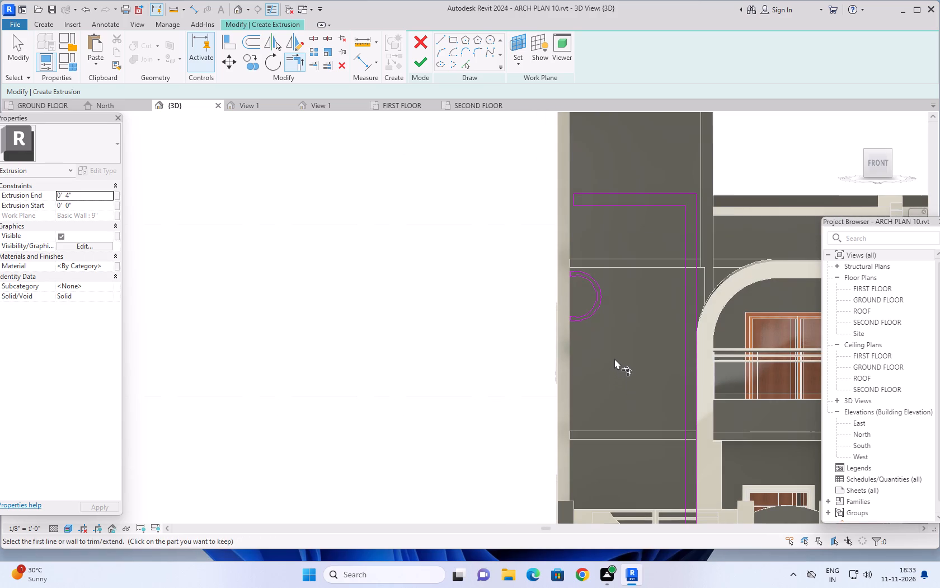
click(441, 52)
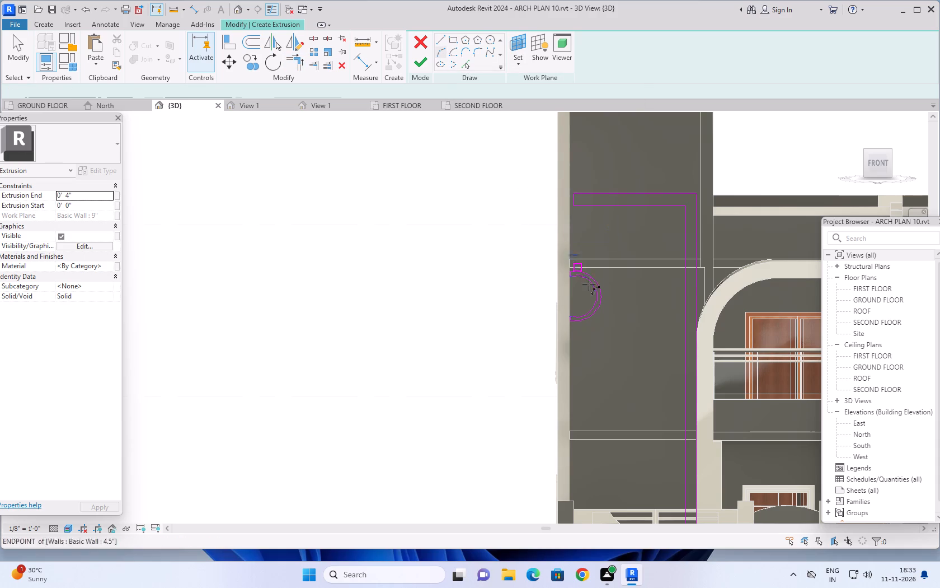
scroll(567, 340, up, 9)
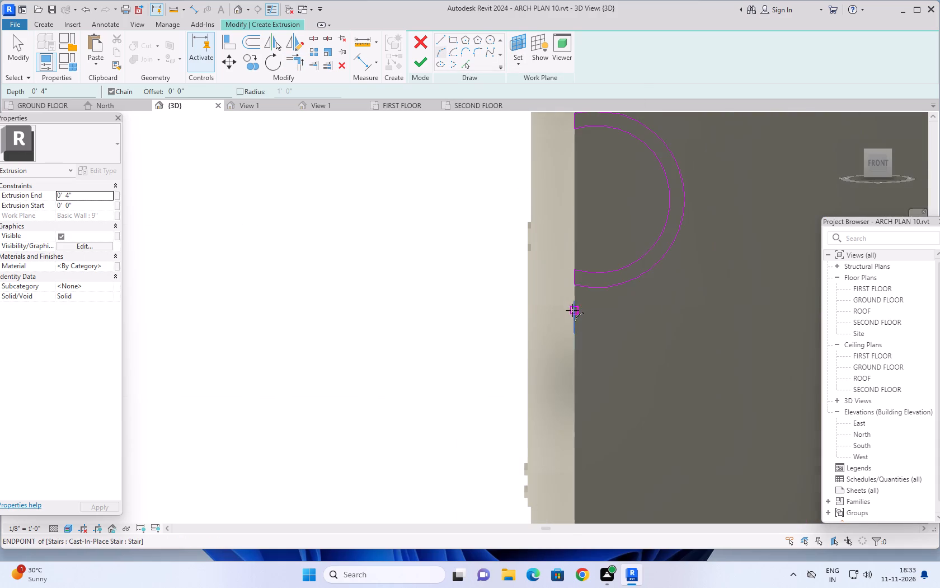
click(575, 287)
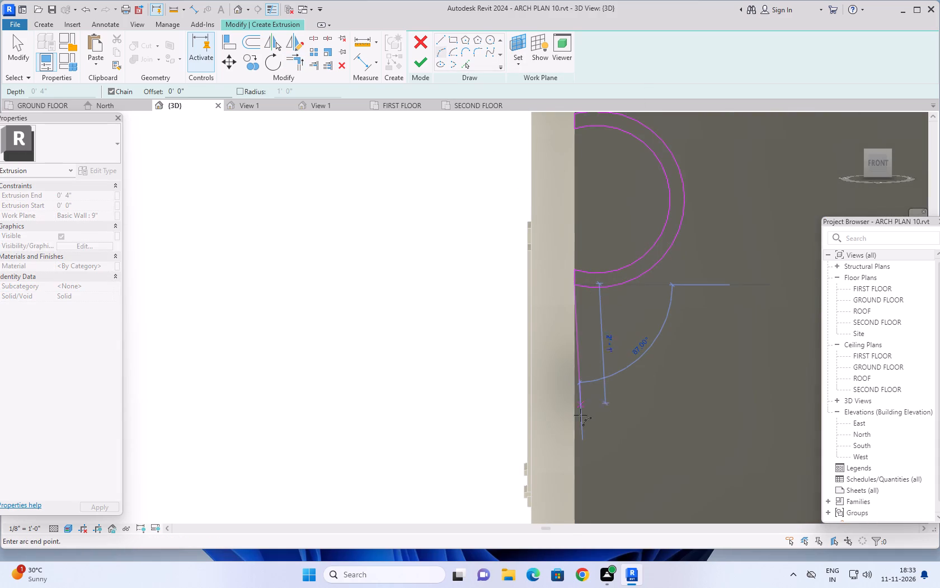
scroll(579, 453, down, 3)
middle_drag(579, 453, 562, 309)
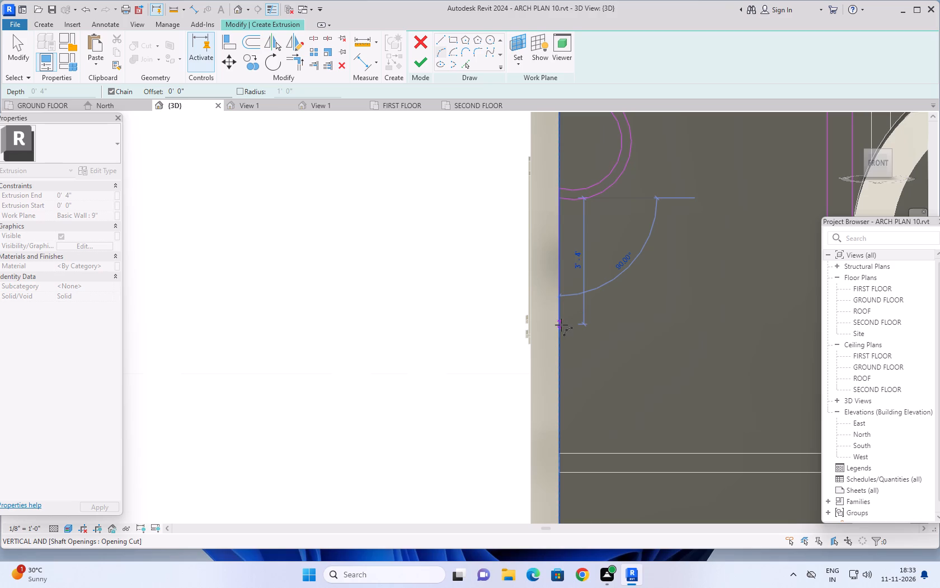
scroll(558, 335, down, 6)
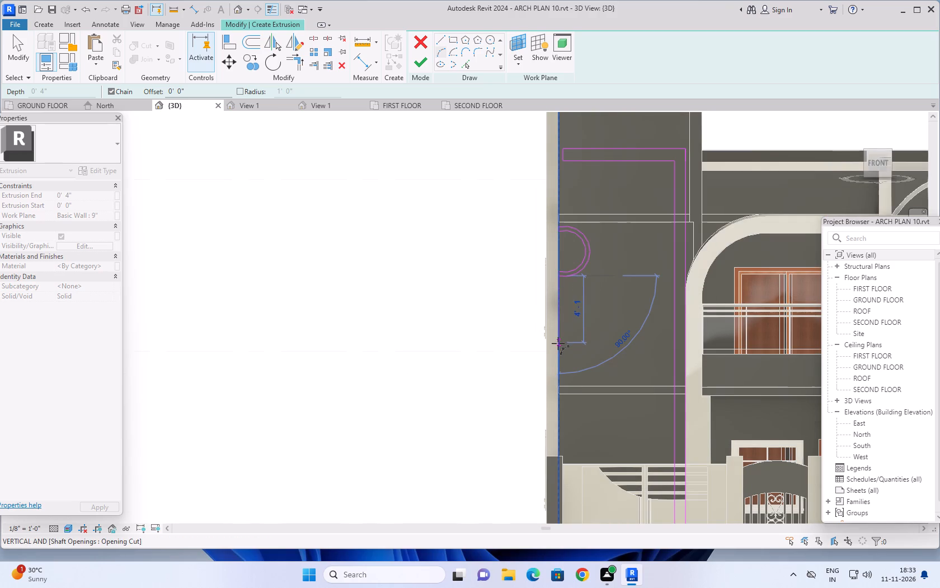
click(557, 356)
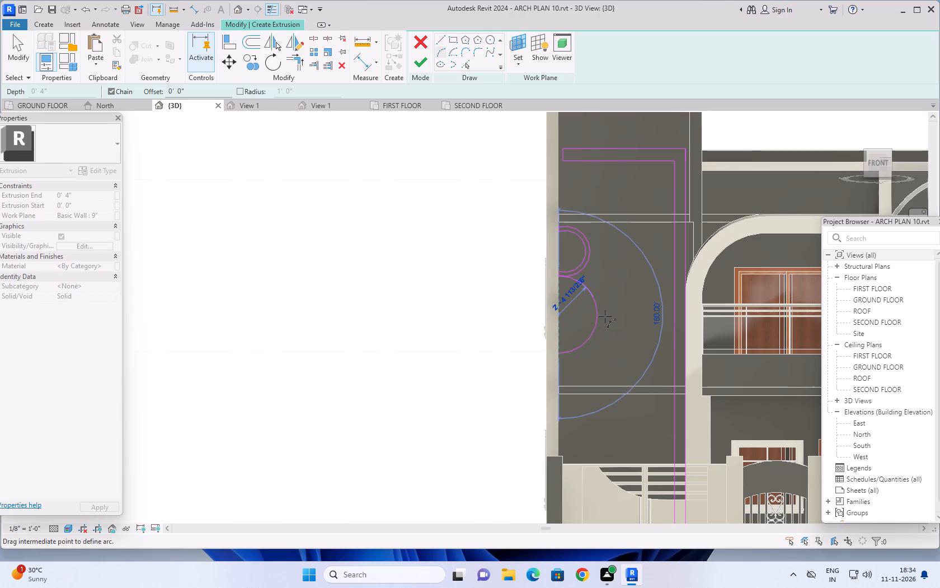
click(605, 316)
scroll(610, 305, up, 4)
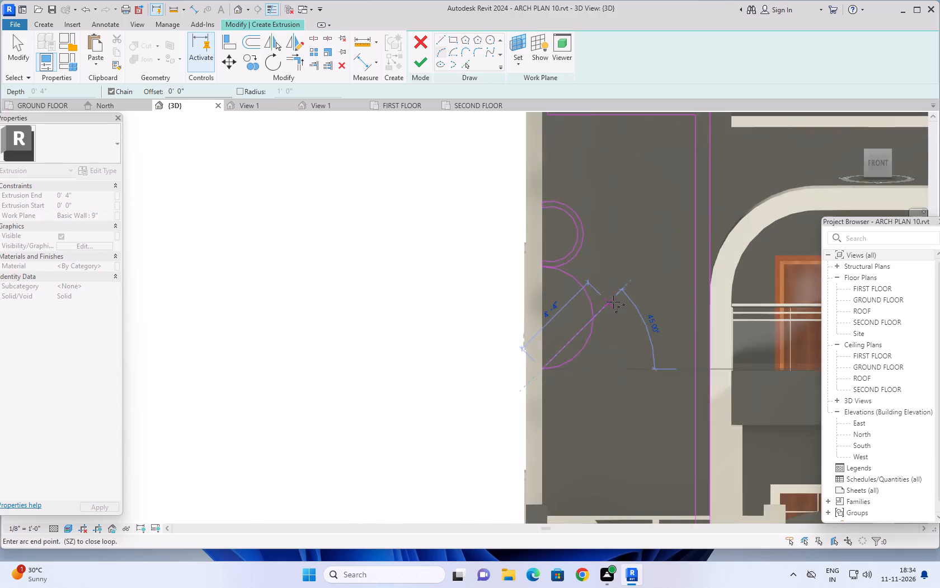
key(Escape)
key(Escape)
key(Escape)
key(Escape)
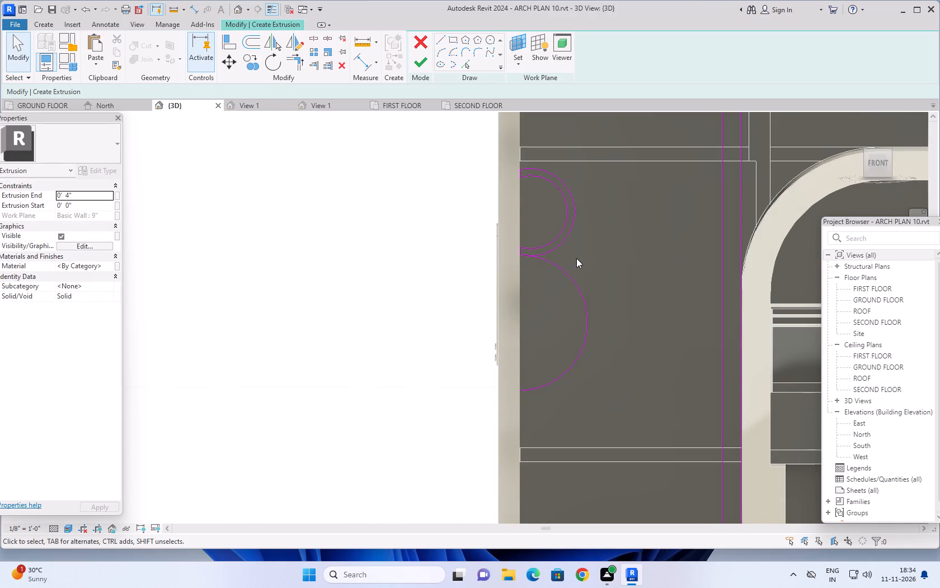
key(Escape)
key(Escape)
key(Escape)
Delete the small half-round's outer and inner arcs together with its two short closing lines.
click(575, 226)
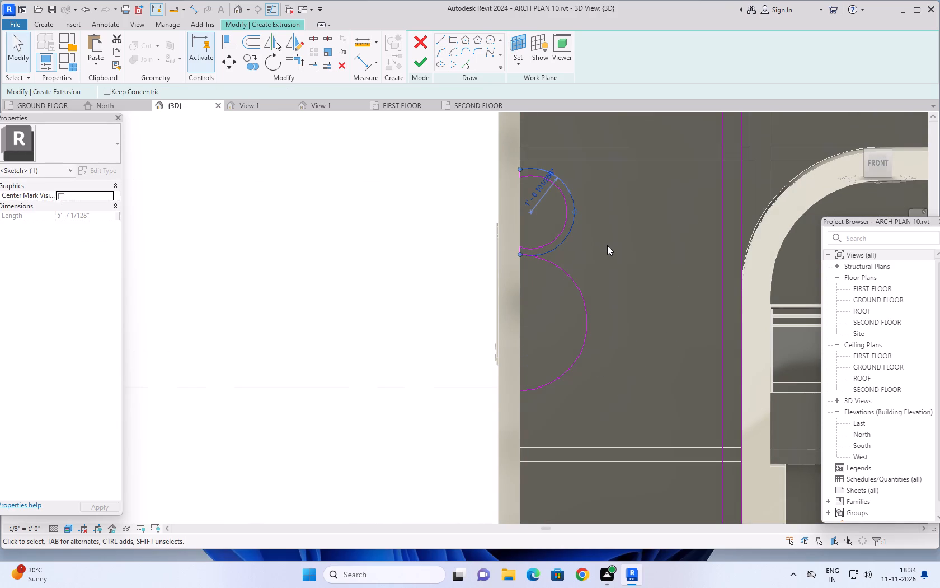
key(Delete)
click(562, 224)
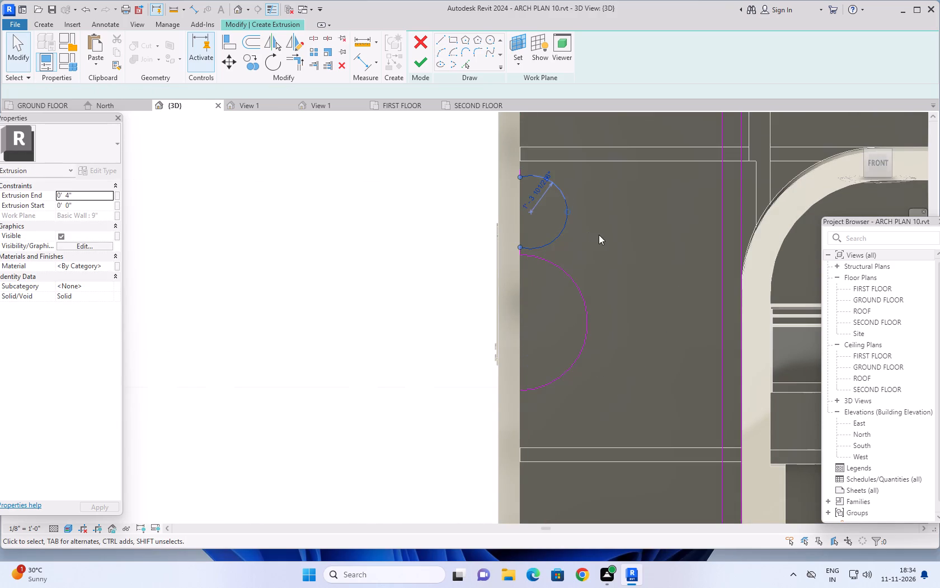
key(Delete)
click(523, 176)
key(Delete)
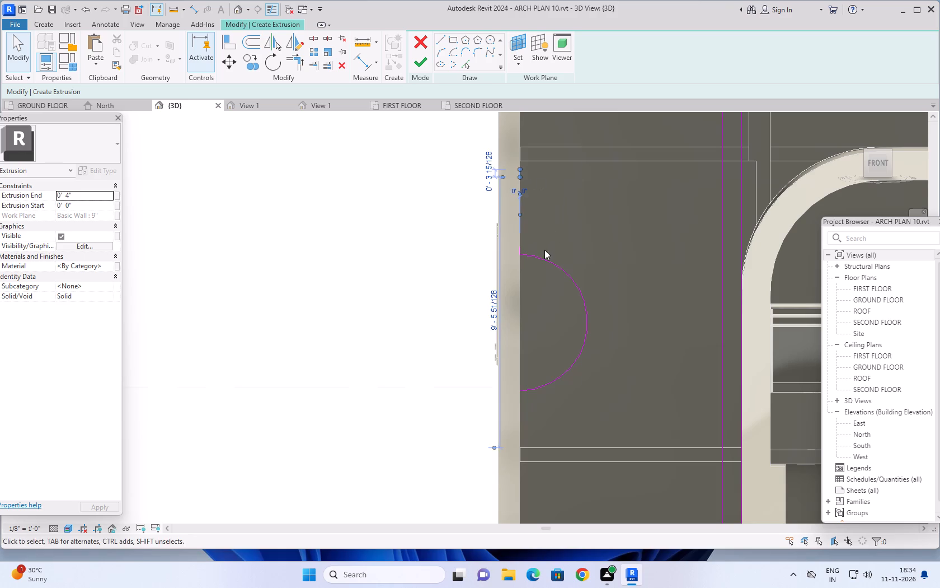
click(522, 250)
key(Delete)
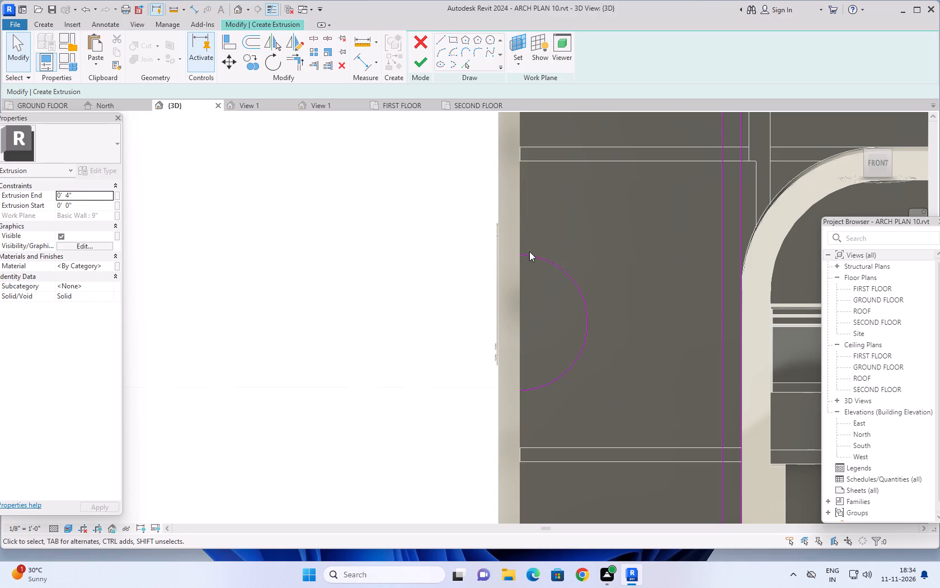
Add a parallel arc outside the large half-round arc using Pick Lines with a 3" offset.
scroll(579, 236, down, 2)
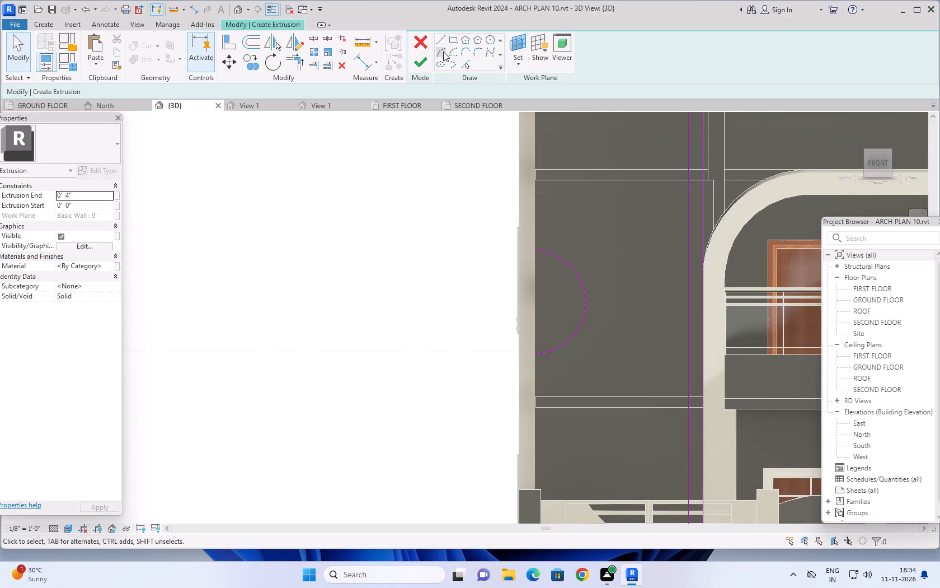
click(467, 66)
drag(171, 93, 164, 93)
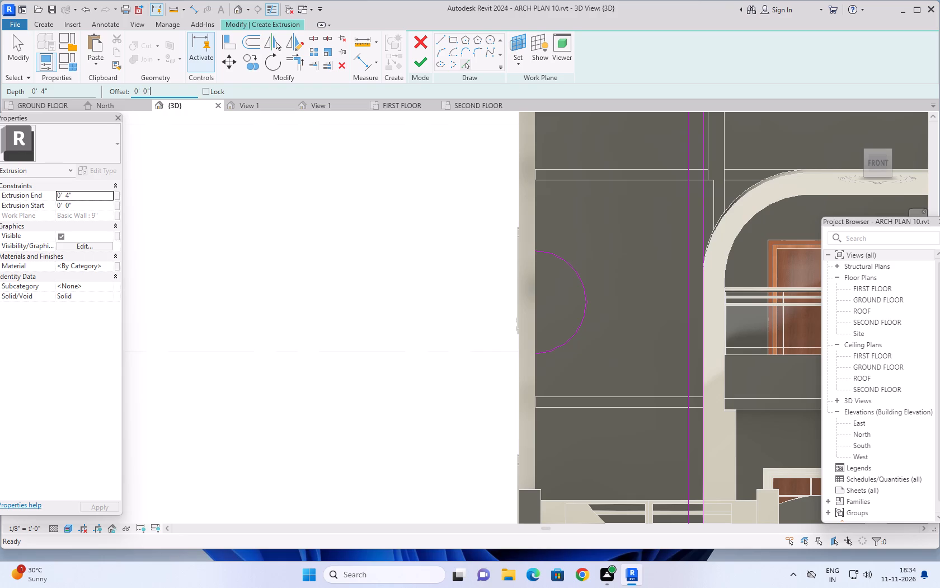
drag(164, 93, 129, 98)
text(3")
key(Return)
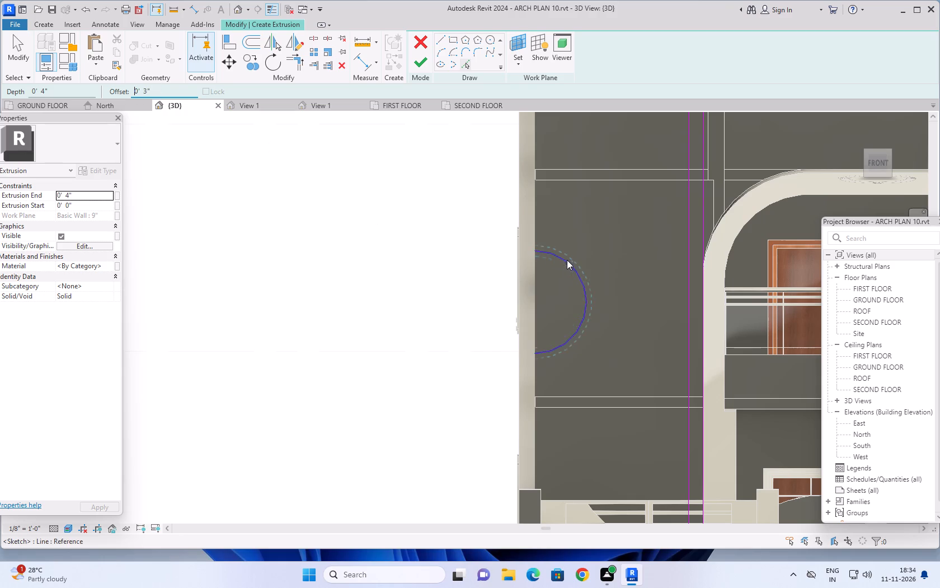
click(579, 269)
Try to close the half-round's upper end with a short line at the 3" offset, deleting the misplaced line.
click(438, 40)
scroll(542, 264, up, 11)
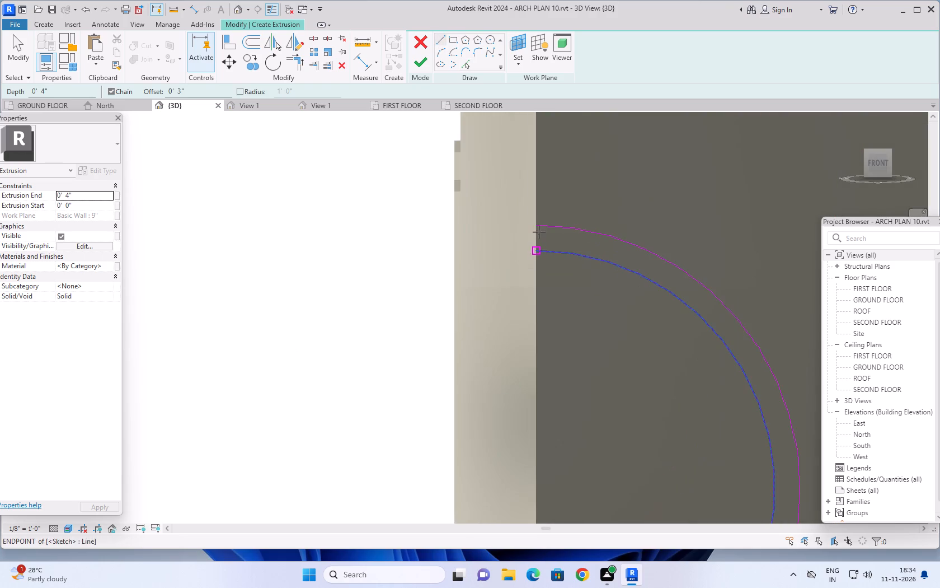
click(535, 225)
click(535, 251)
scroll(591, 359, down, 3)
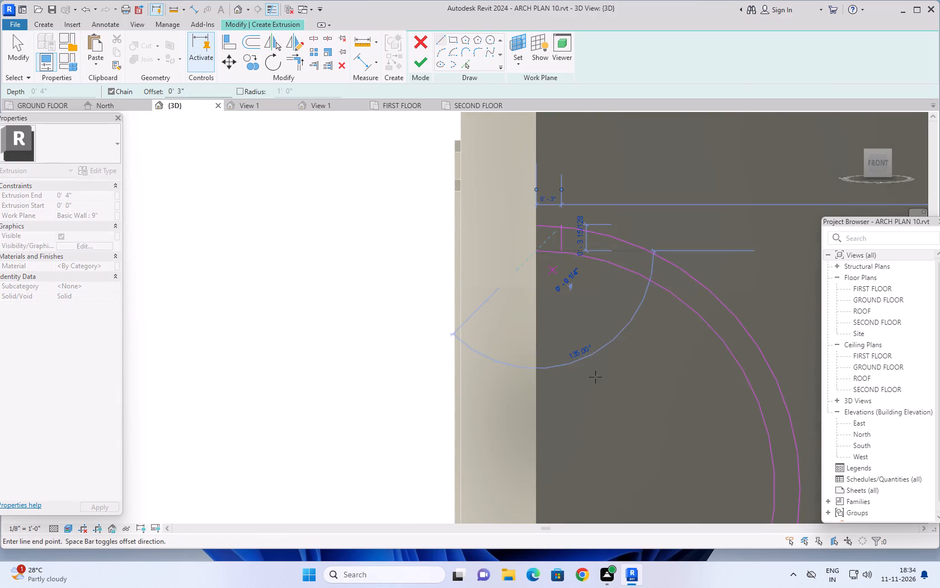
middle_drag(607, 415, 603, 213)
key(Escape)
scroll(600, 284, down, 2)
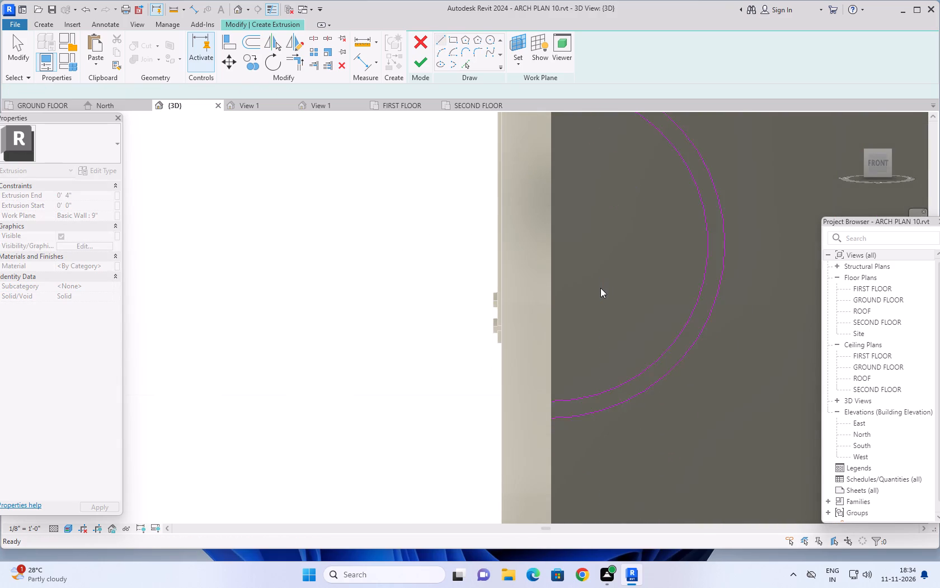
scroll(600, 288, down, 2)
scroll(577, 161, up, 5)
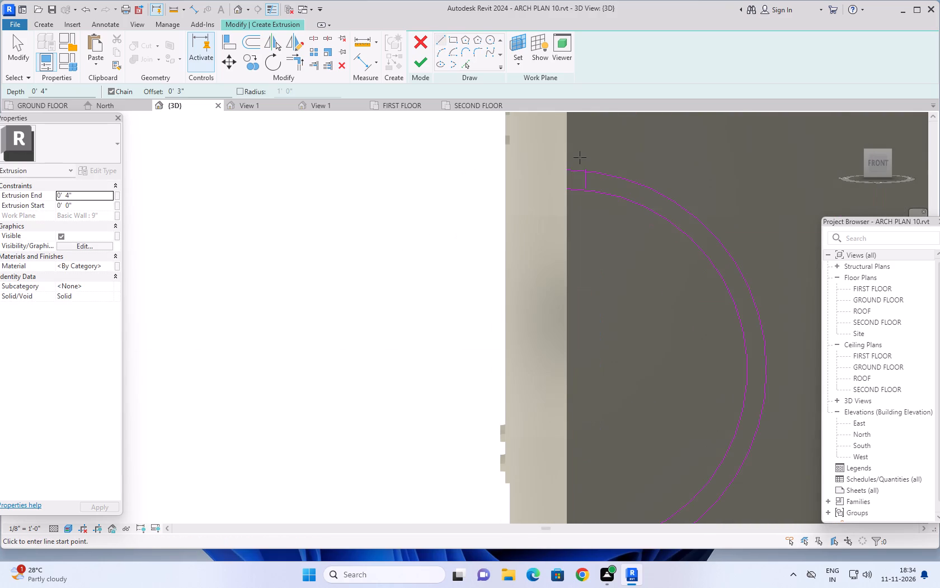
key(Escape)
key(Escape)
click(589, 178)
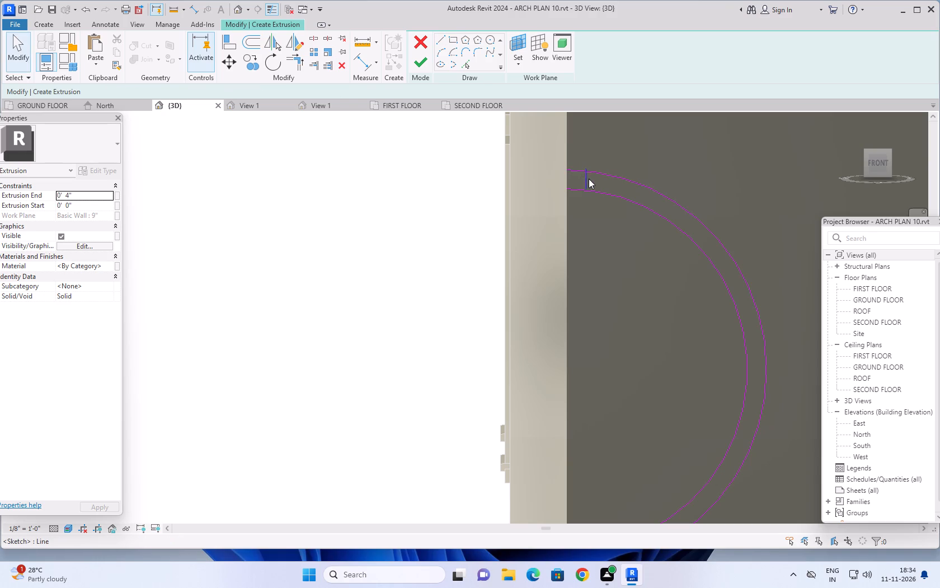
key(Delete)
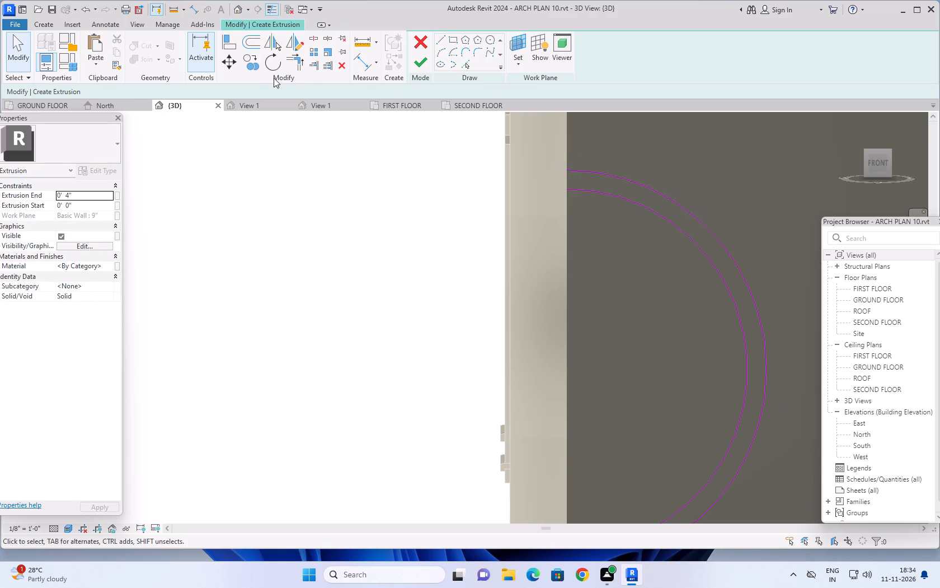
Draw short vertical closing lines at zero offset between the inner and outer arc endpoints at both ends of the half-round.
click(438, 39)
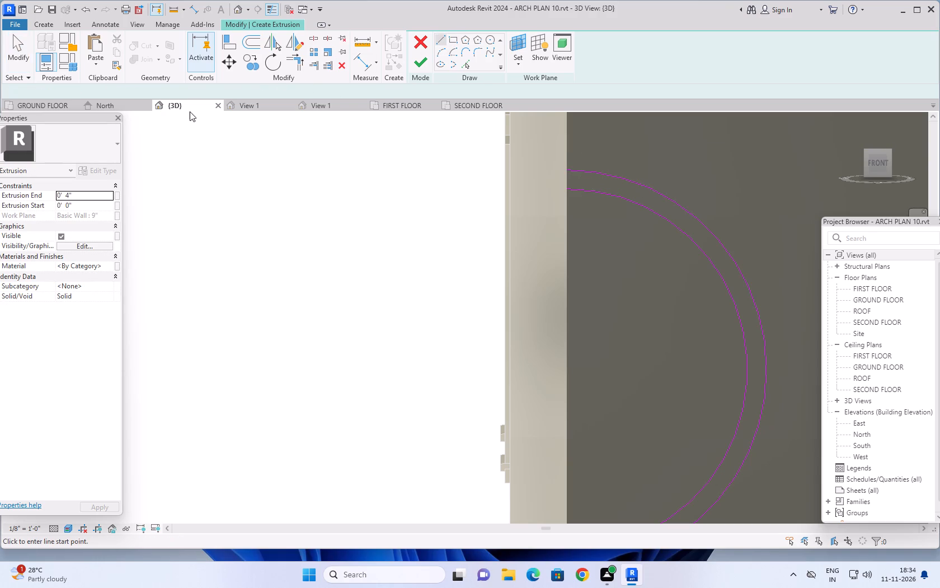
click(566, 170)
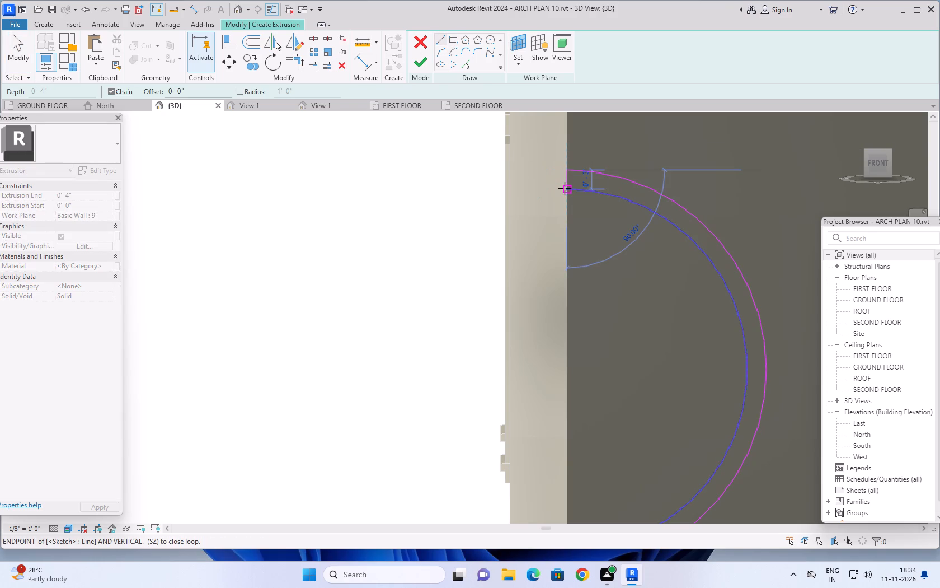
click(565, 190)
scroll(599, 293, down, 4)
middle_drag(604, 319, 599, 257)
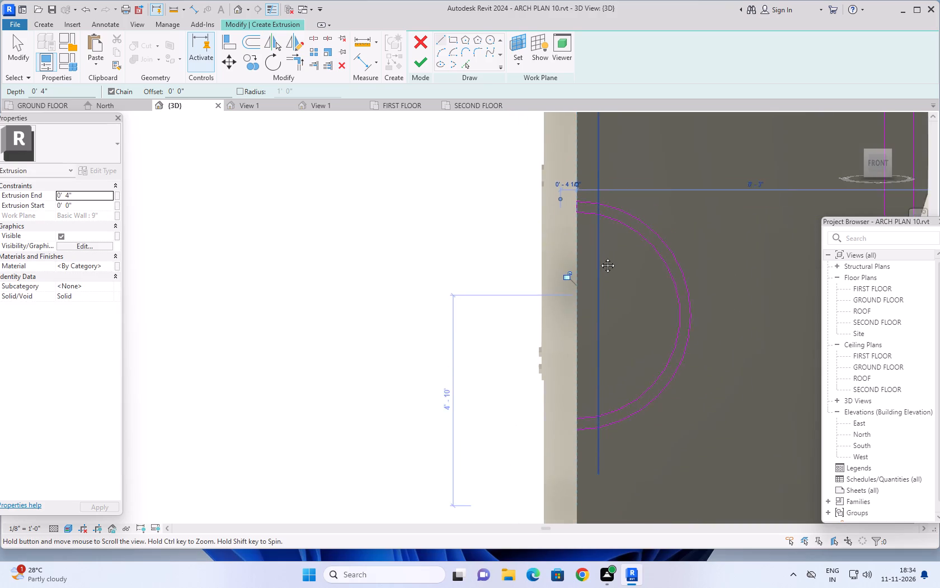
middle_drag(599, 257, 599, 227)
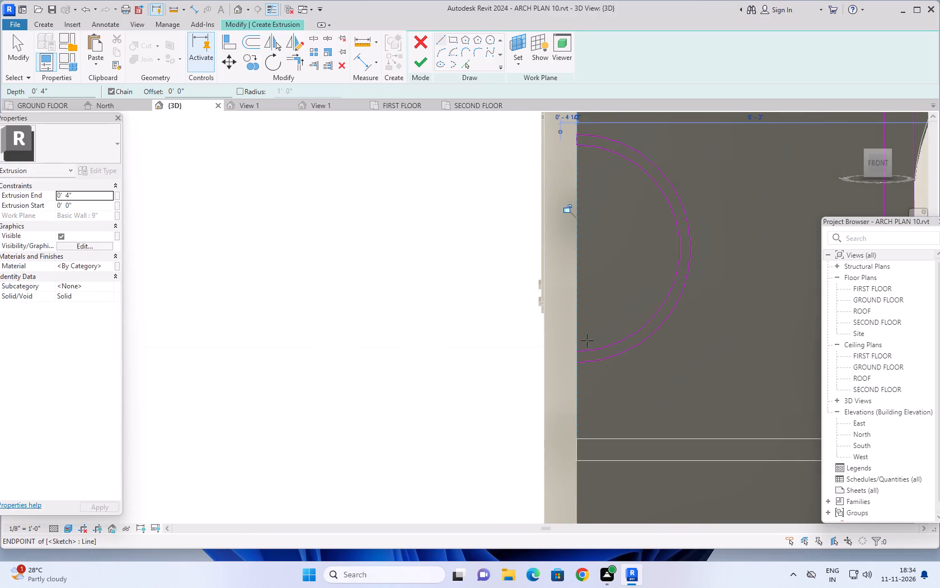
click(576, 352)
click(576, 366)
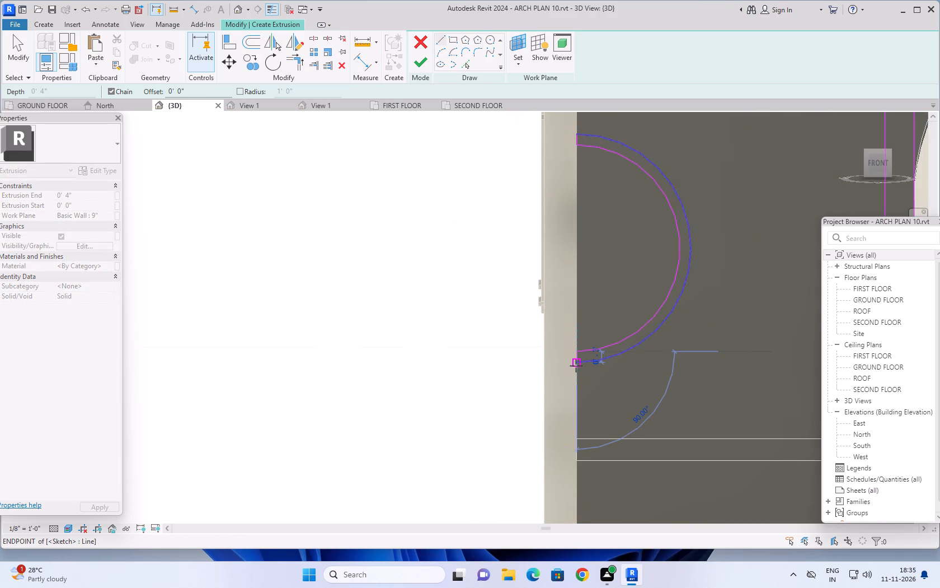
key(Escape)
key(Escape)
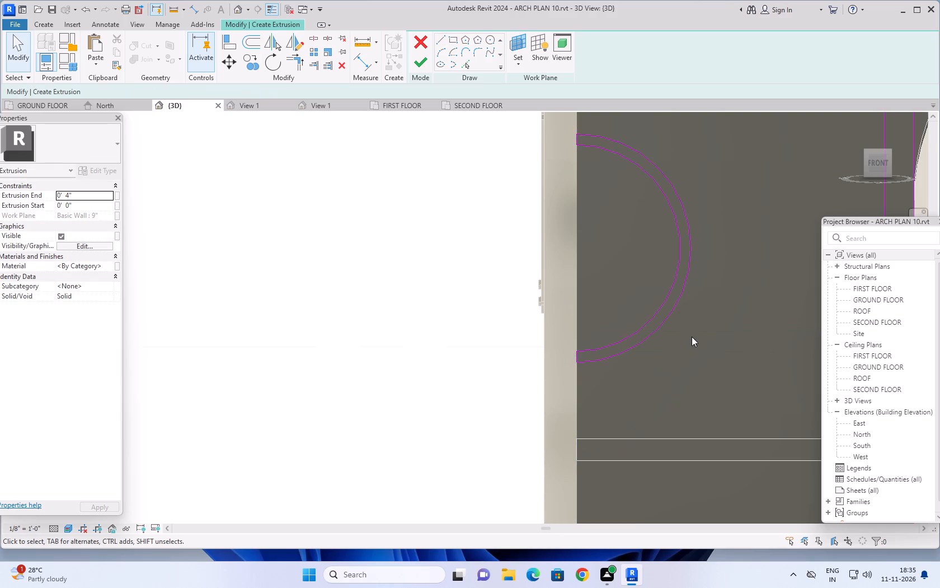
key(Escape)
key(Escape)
Delete the large half-round's inner and outer arcs together with its two short closing lines.
scroll(719, 271, down, 2)
middle_drag(727, 237, 704, 390)
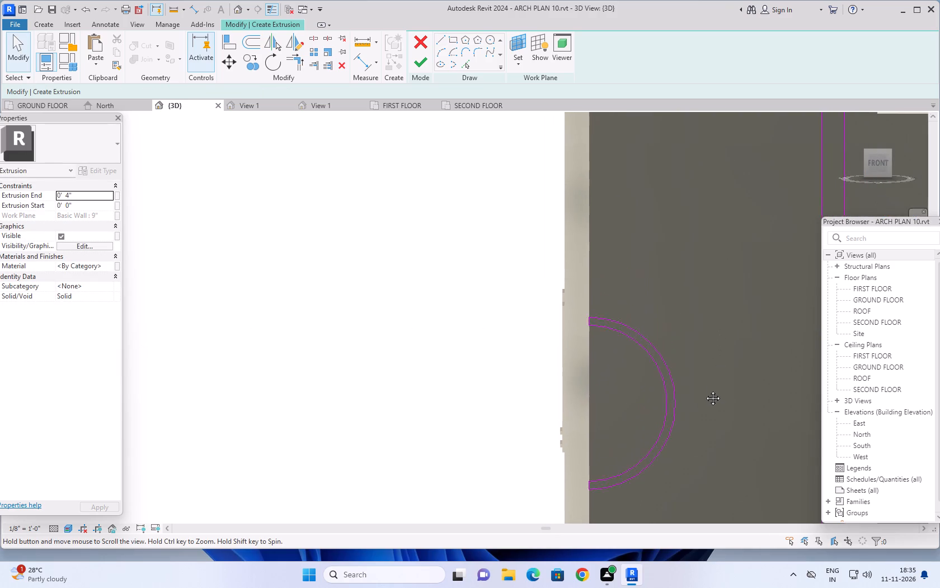
middle_drag(704, 390, 704, 391)
scroll(709, 364, down, 2)
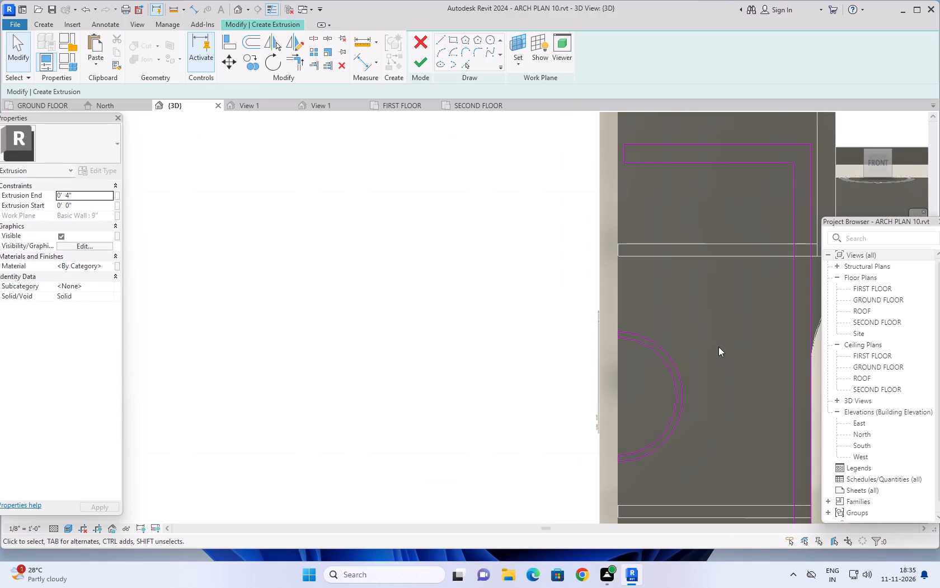
scroll(717, 348, down, 3)
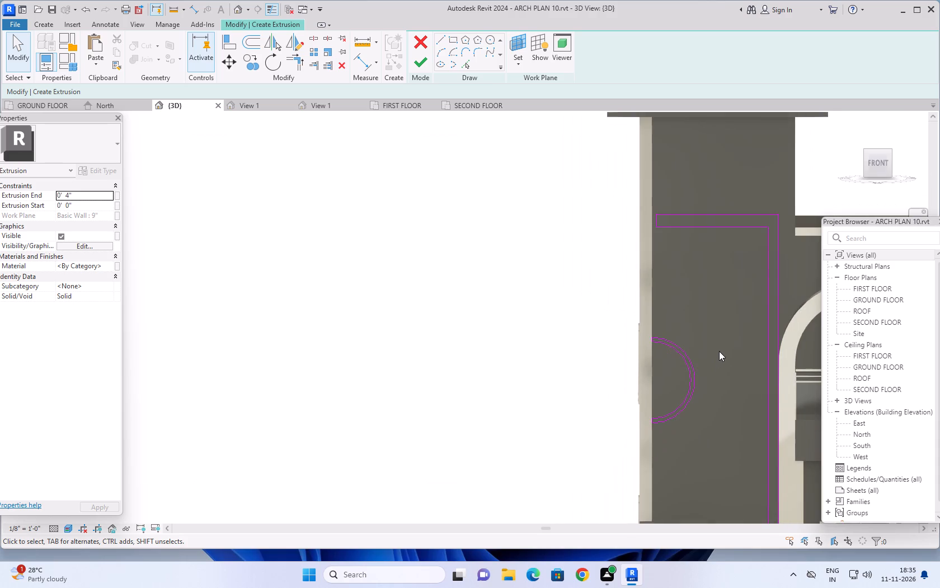
middle_drag(719, 351, 678, 354)
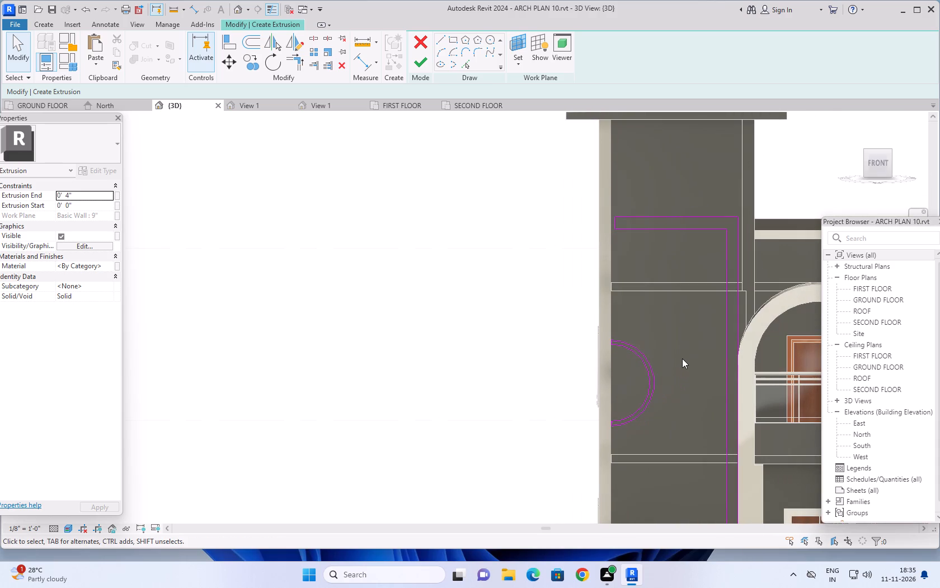
scroll(687, 362, down, 3)
middle_drag(692, 368, 667, 324)
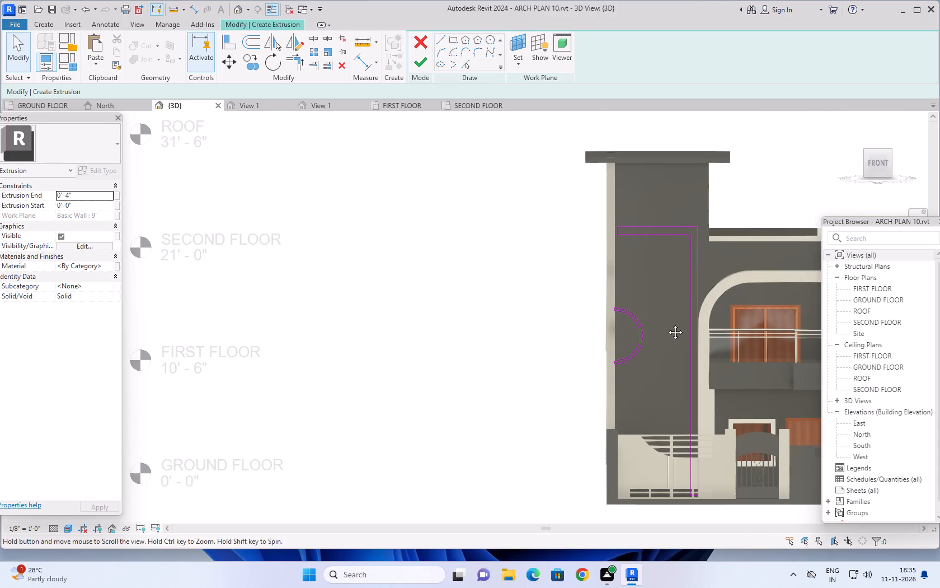
middle_drag(667, 324, 665, 317)
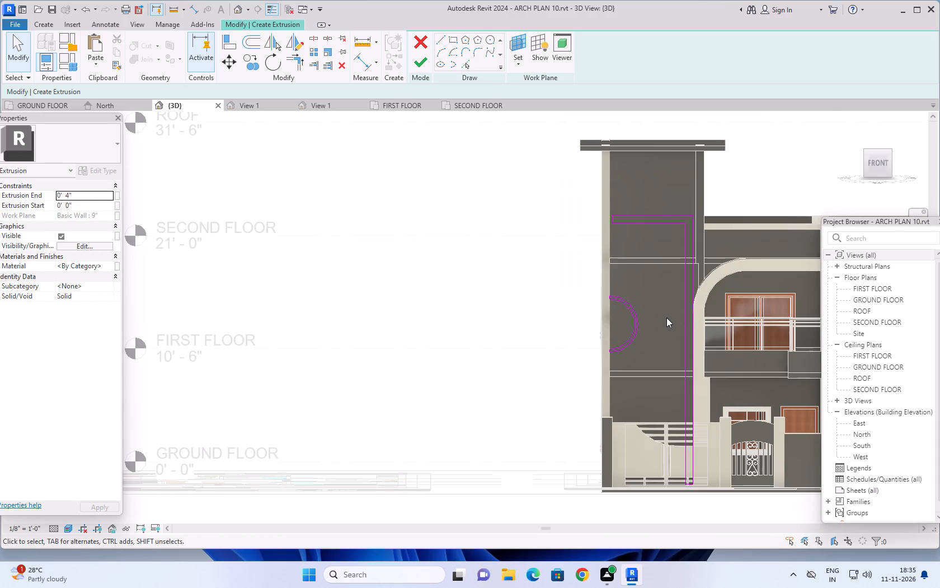
key(Escape)
key(Escape)
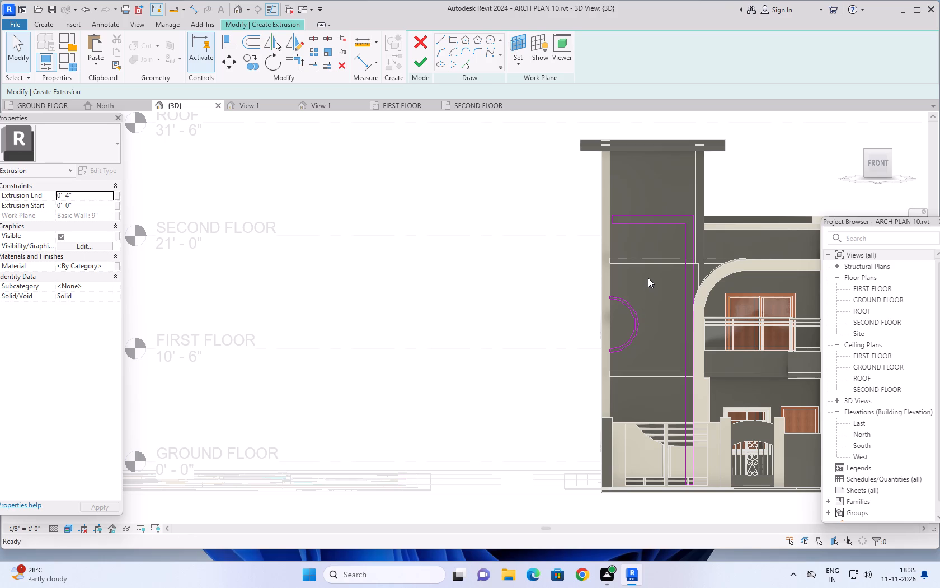
drag(648, 278, 614, 348)
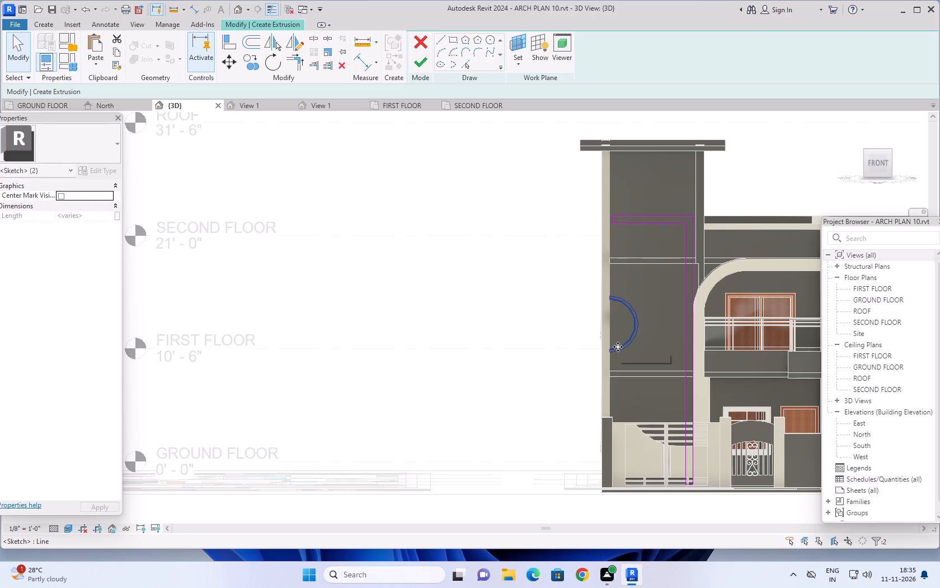
key(Delete)
scroll(619, 306, up, 5)
drag(614, 267, 585, 435)
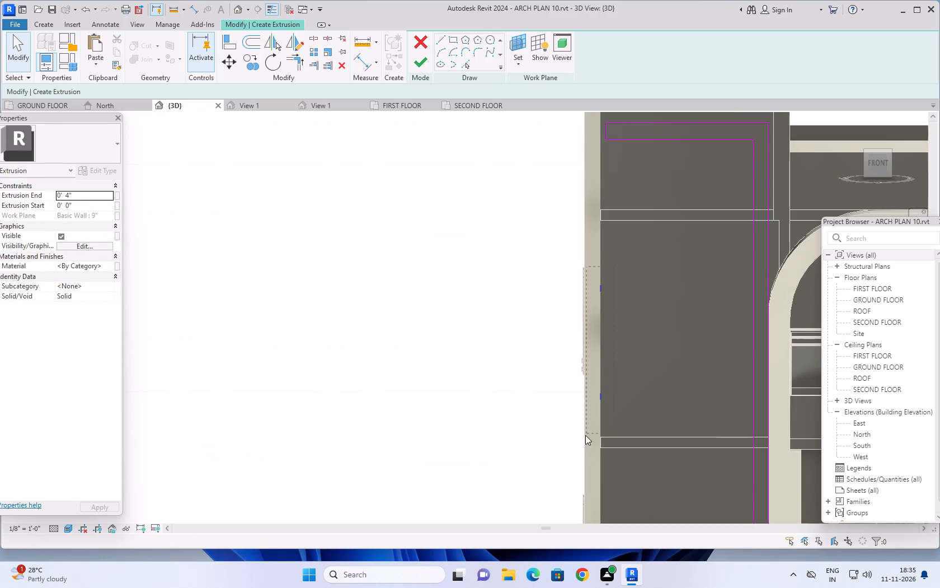
drag(585, 435, 583, 441)
key(Delete)
Sketch a vertical Partial Ellipse about 8'-4 1/2" tall and 3'-6" deep, bulging inward from the tower wall's edge above the lower floor line.
scroll(661, 385, down, 2)
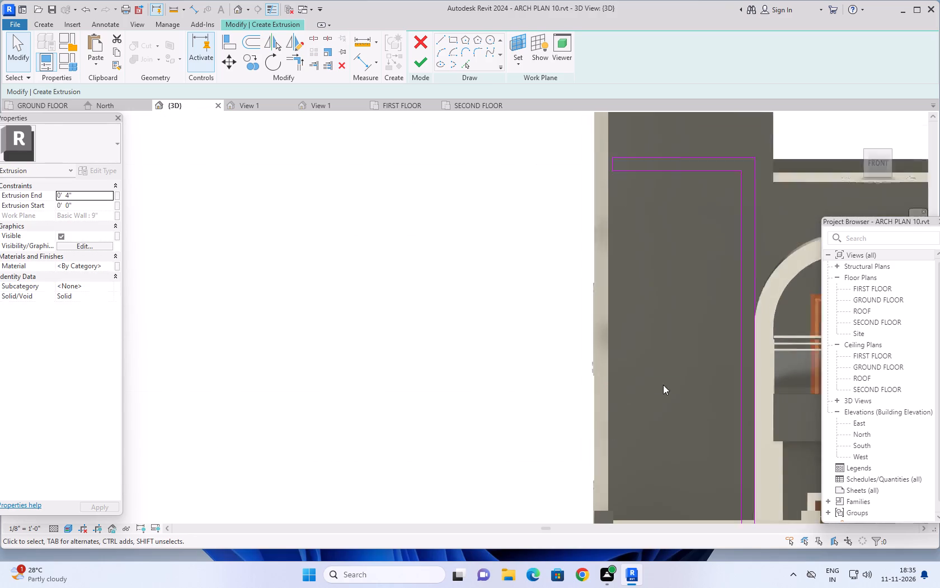
scroll(663, 385, down, 2)
middle_drag(676, 380, 632, 343)
scroll(632, 343, down, 1)
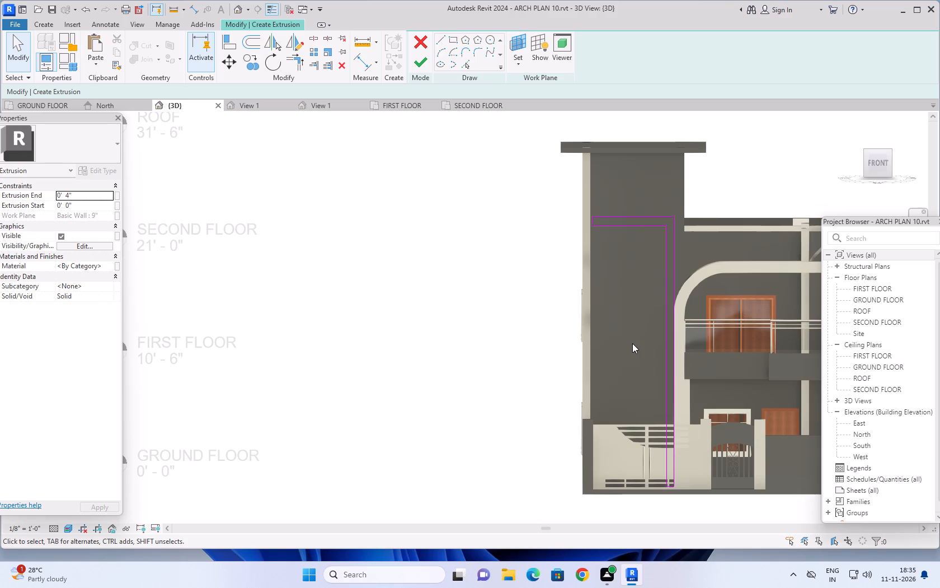
click(453, 62)
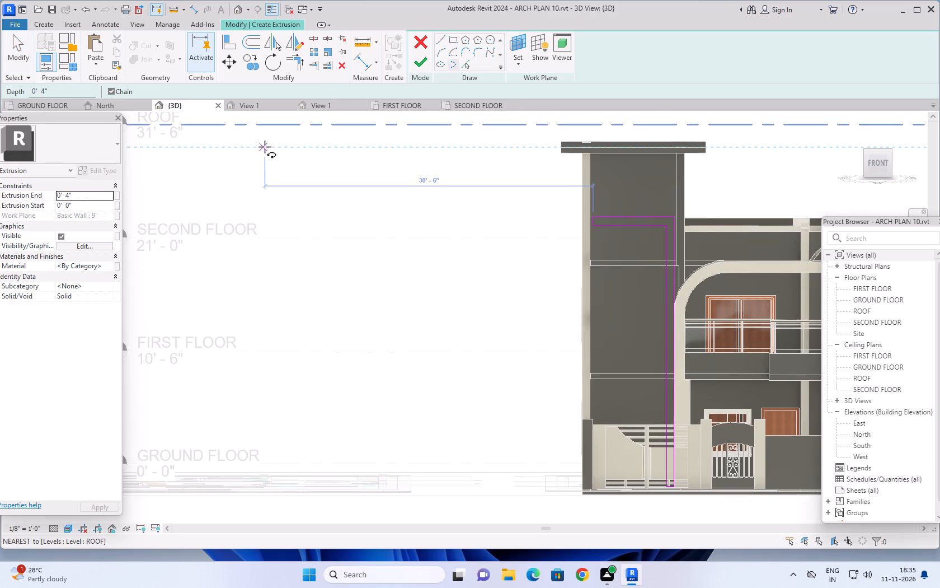
click(589, 304)
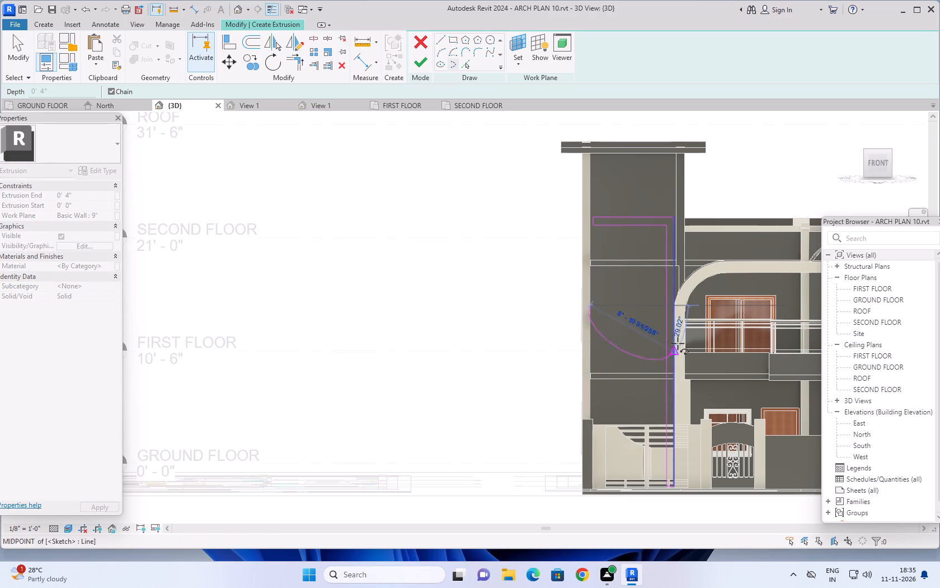
key(Escape)
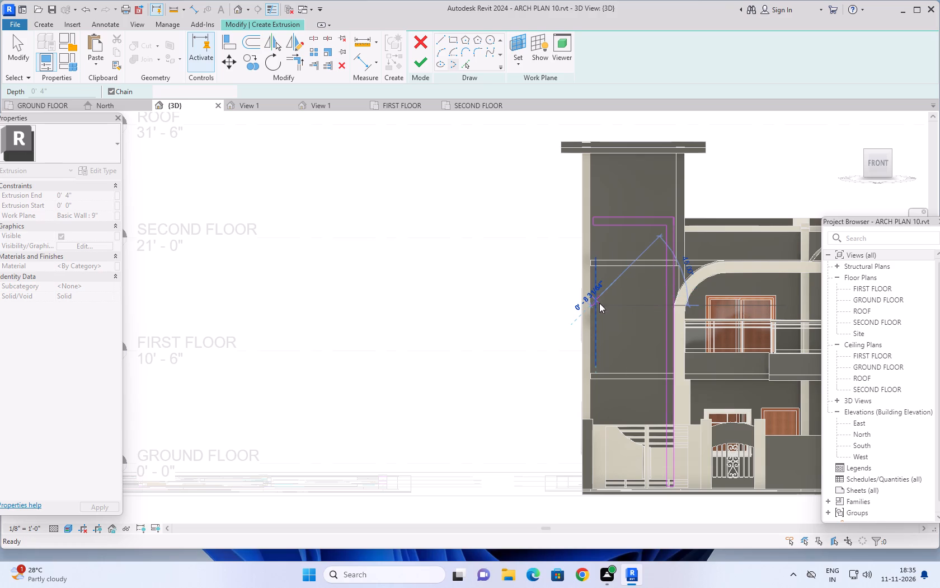
click(589, 380)
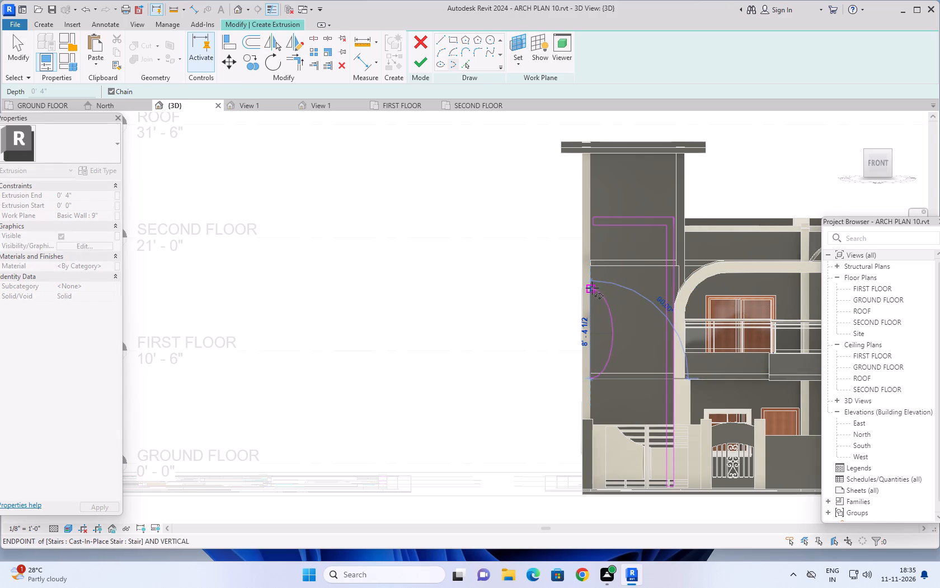
click(592, 288)
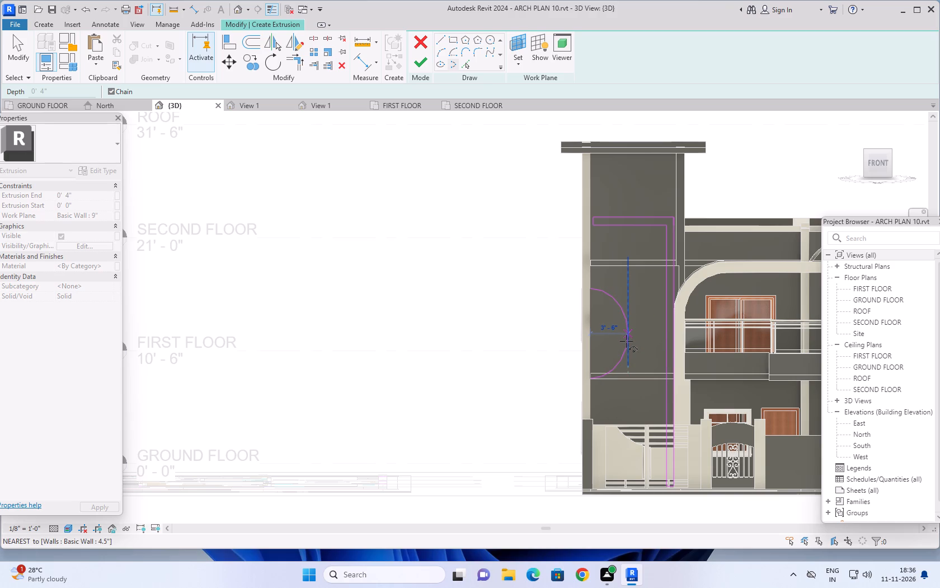
click(626, 341)
key(Escape)
key(Escape)
key(Escape)
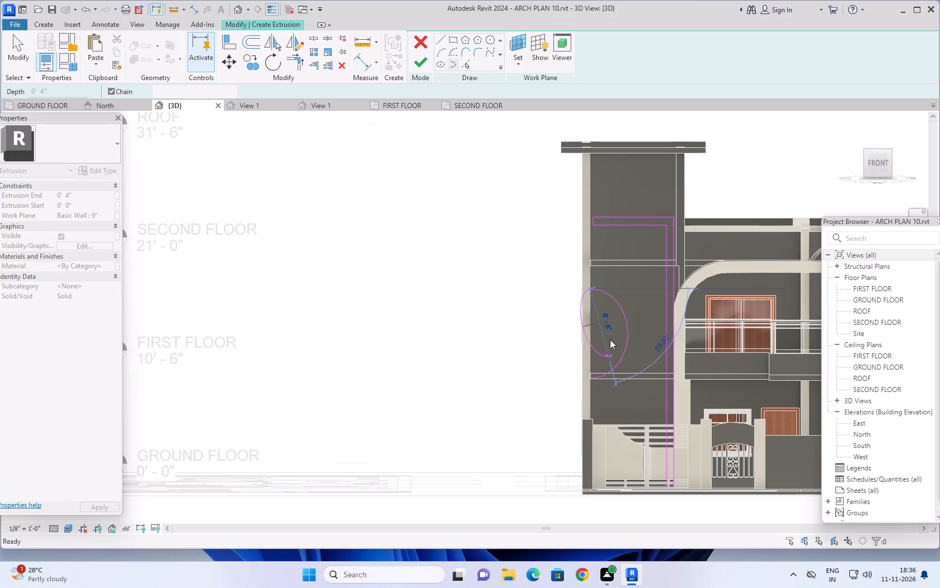
key(Escape)
Offset the half-ellipse on the tower wall outward by 3" using Pick Lines.
scroll(637, 297, down, 2)
middle_drag(641, 306, 631, 293)
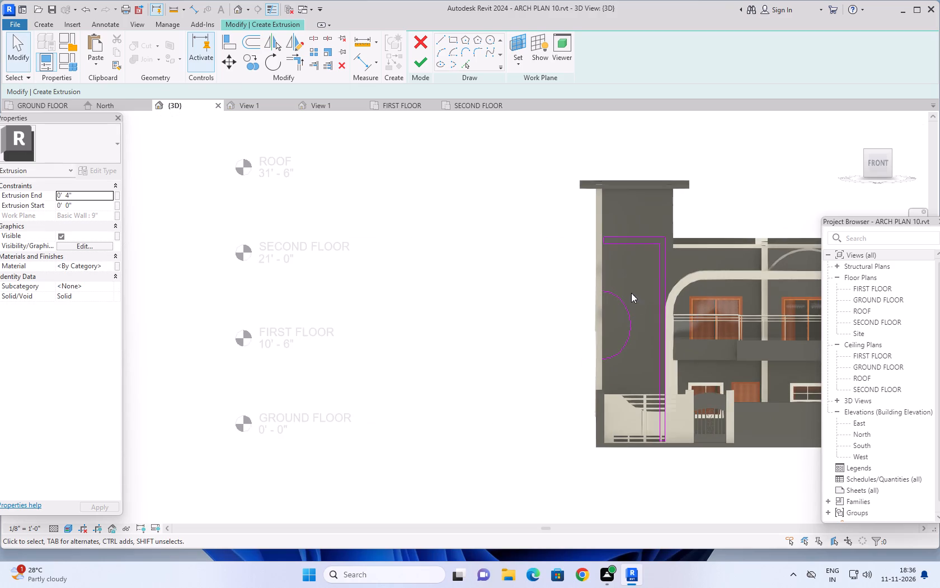
middle_drag(631, 293, 630, 292)
key(Escape)
key(Escape)
key(Escape)
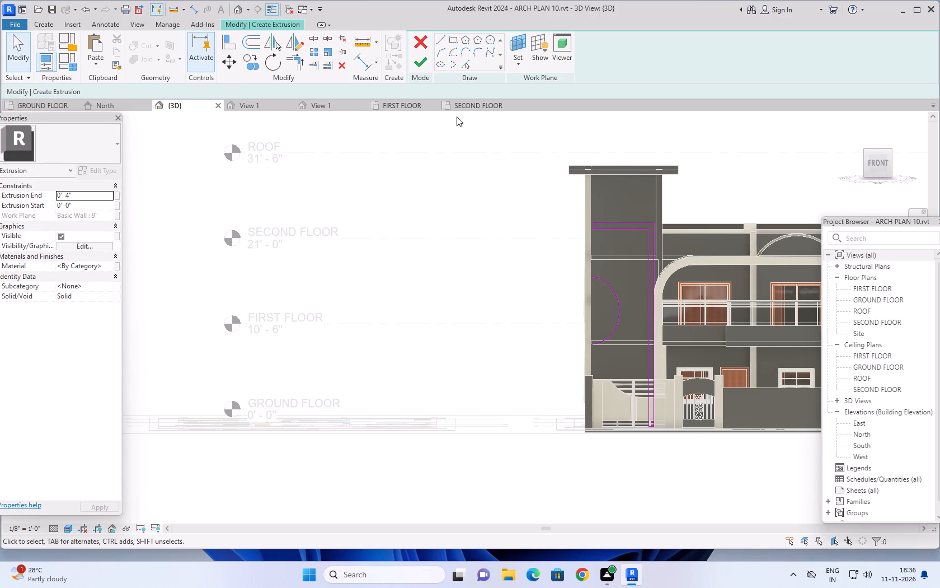
click(470, 64)
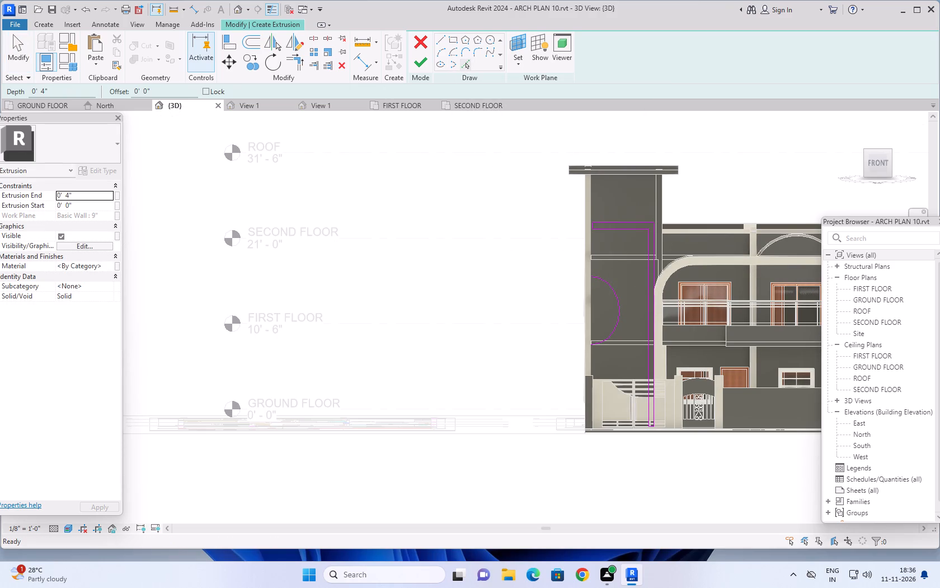
drag(160, 92, 131, 95)
text(3")
key(Return)
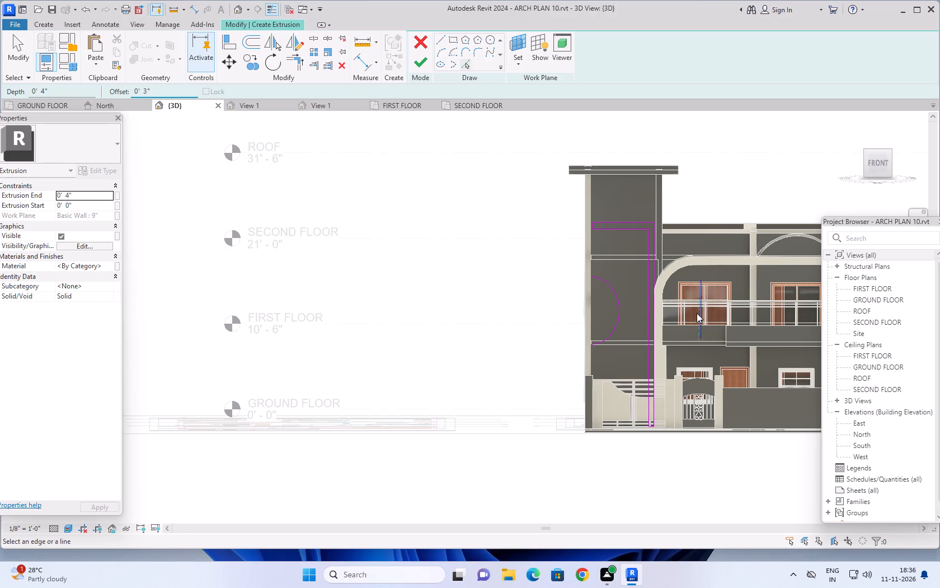
scroll(619, 296, up, 1)
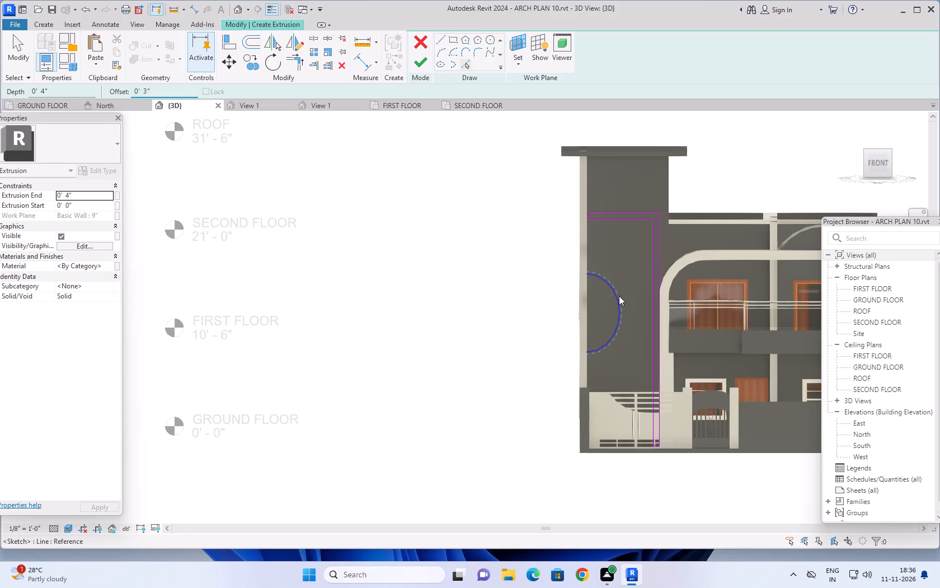
scroll(617, 300, up, 5)
click(621, 296)
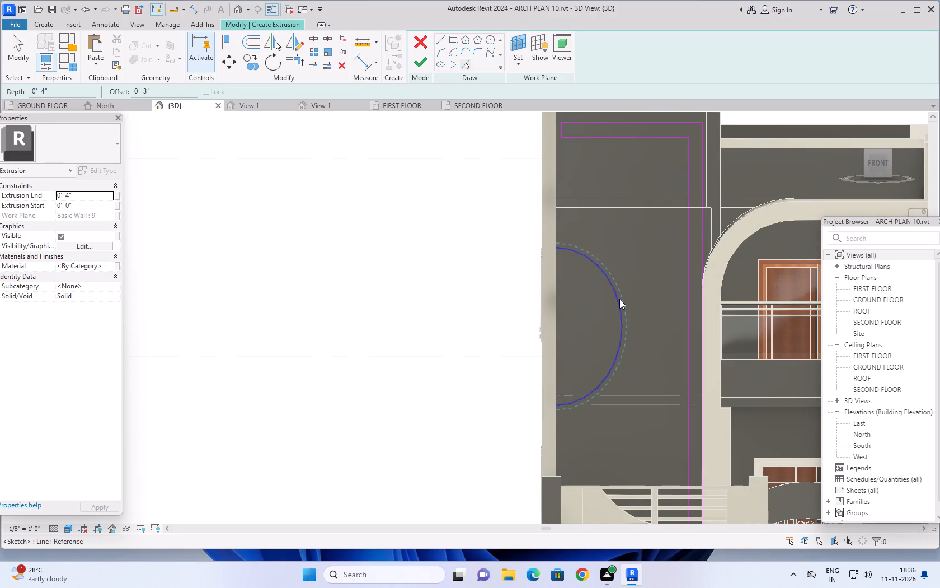
click(619, 299)
Draw short vertical closing lines at zero offset between the inner and outer half-ellipse endpoints at both ends.
scroll(557, 252, up, 10)
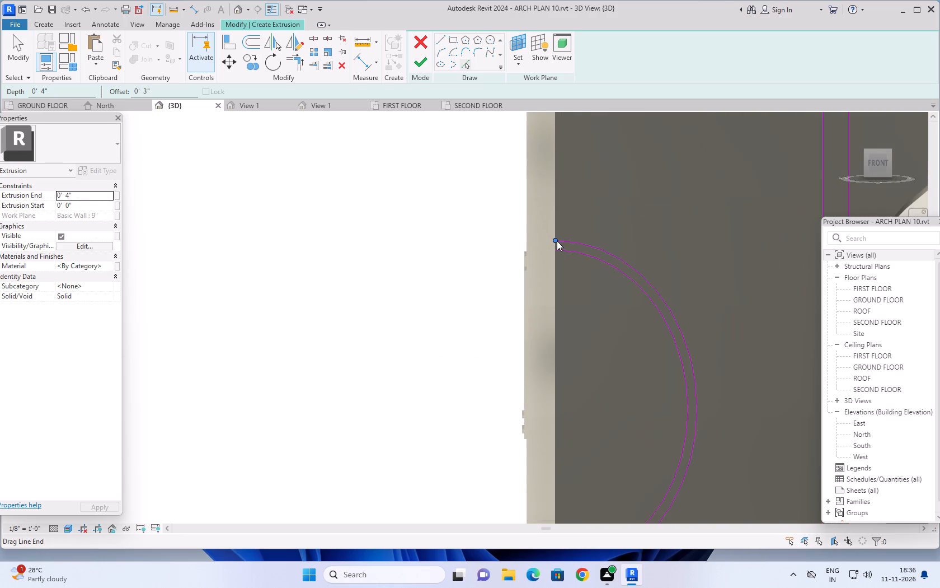
key(Escape)
key(Escape)
key(Escape)
click(439, 38)
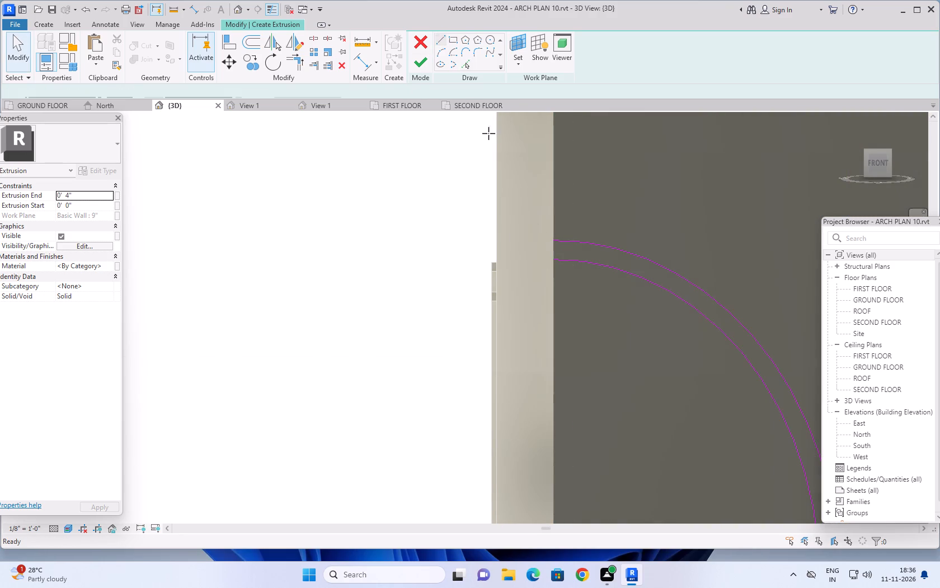
scroll(558, 256, up, 1)
click(553, 238)
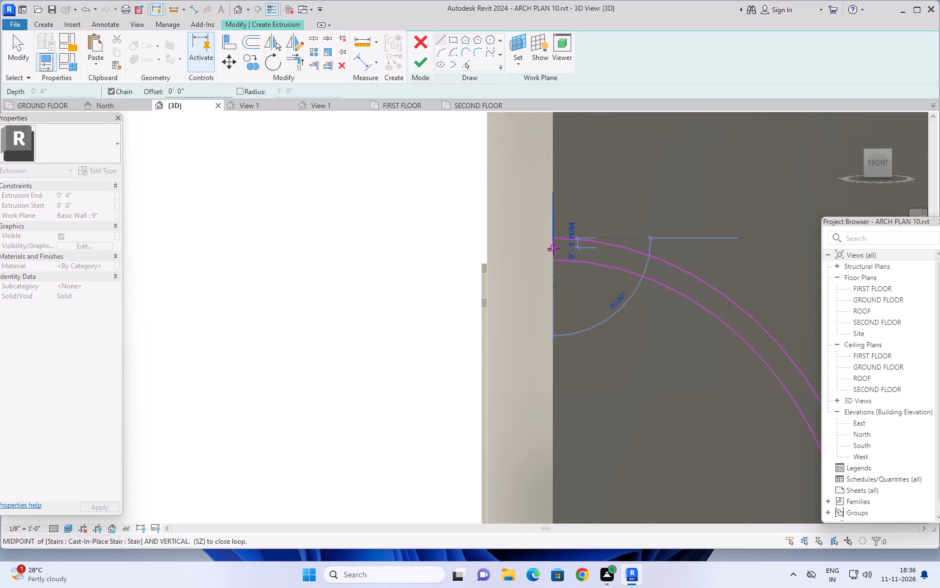
click(553, 257)
scroll(619, 357, down, 8)
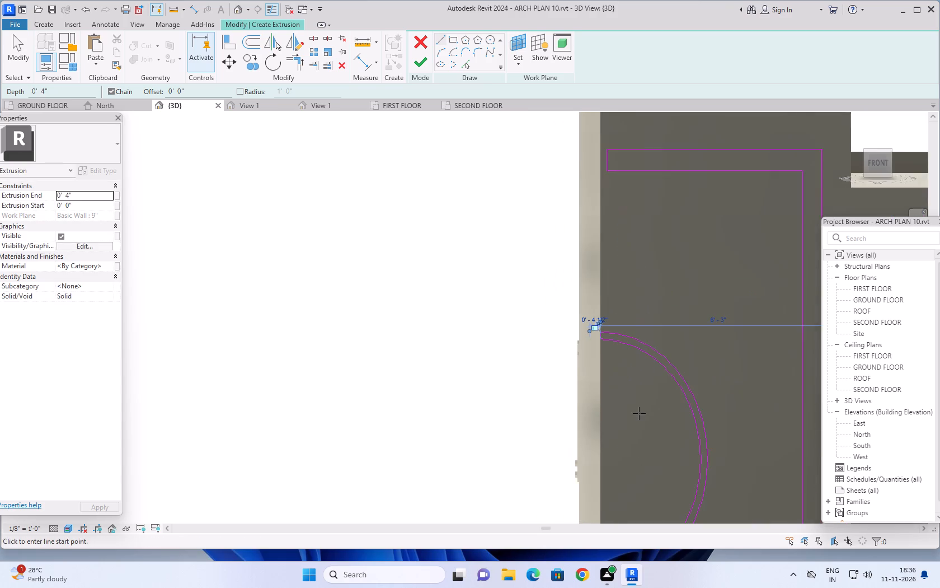
middle_drag(634, 407, 629, 221)
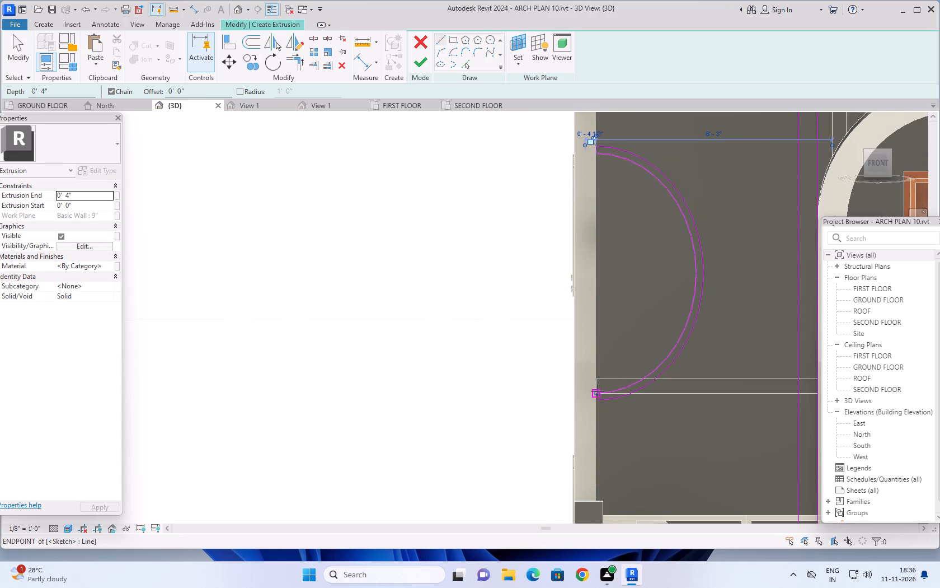
click(599, 394)
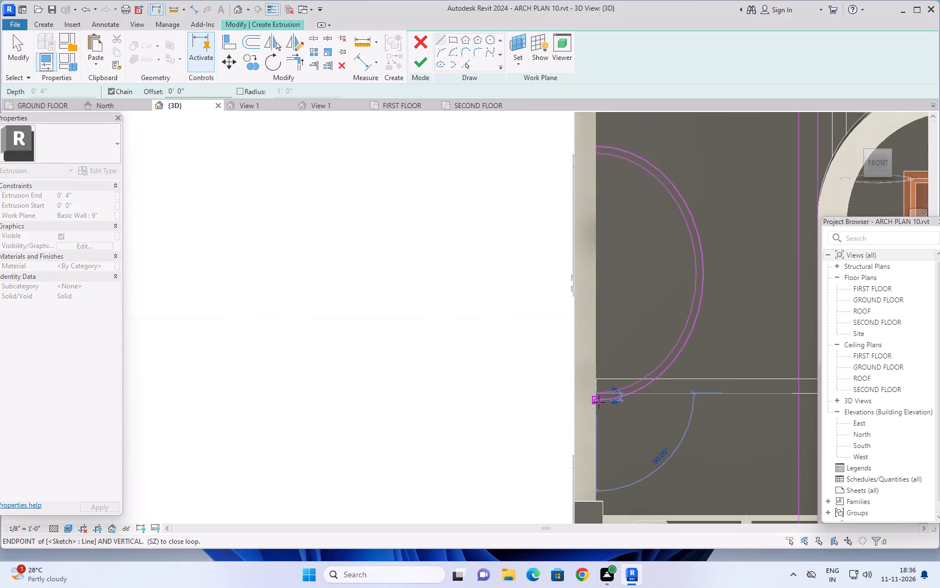
click(599, 402)
key(Escape)
key(Escape)
key(Escape)
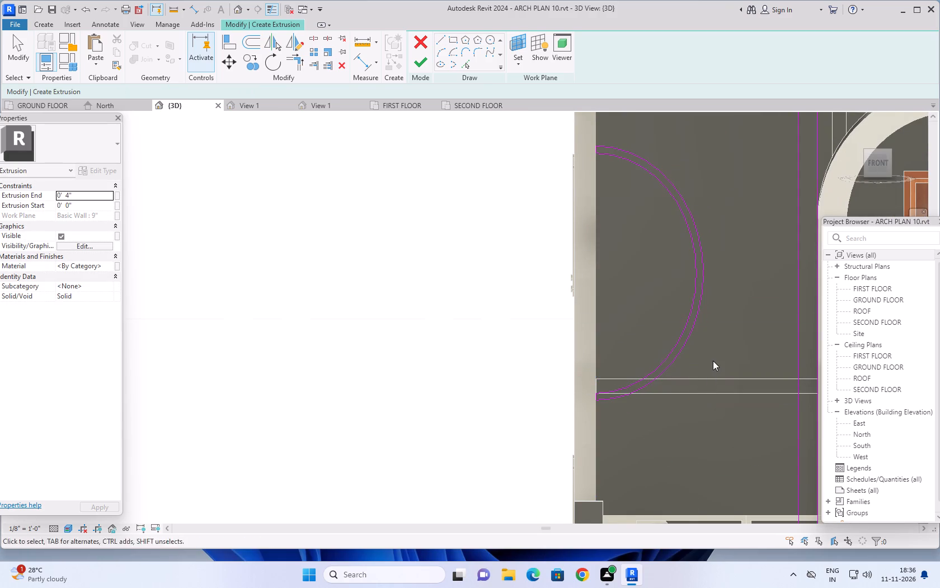
Examine the half-elliptical band and its upper closing line on the tower wall from the front view.
scroll(713, 361, down, 4)
key(Escape)
key(Escape)
scroll(721, 350, down, 1)
middle_drag(721, 350, 668, 398)
middle_drag(641, 284, 629, 320)
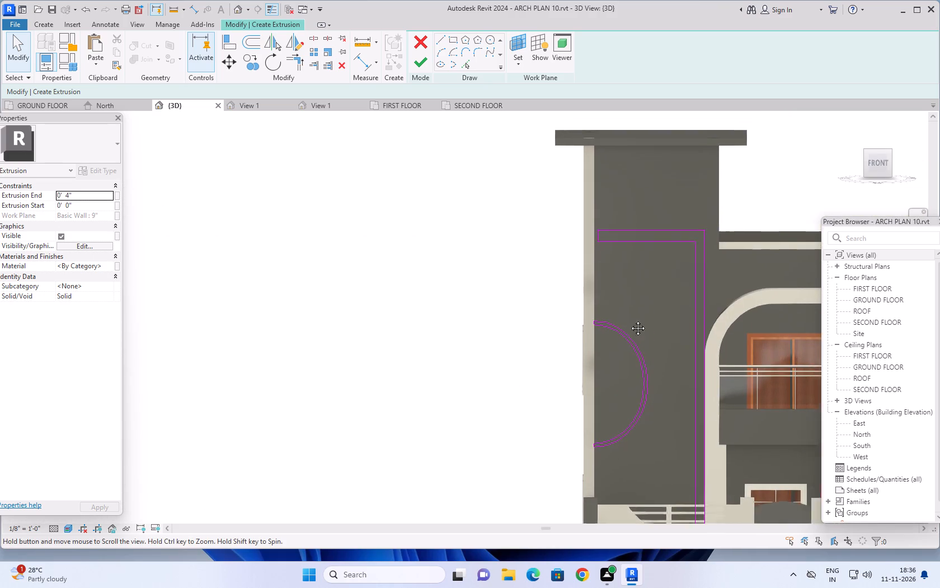
middle_drag(629, 320, 625, 337)
key(Escape)
key(Escape)
key(Escape)
key(Escape)
key(Escape)
key(Escape)
key(Escape)
key(Escape)
key(Escape)
key(Escape)
key(Escape)
key(Escape)
key(Escape)
key(Escape)
key(Escape)
key(Escape)
key(Escape)
key(Escape)
middle_drag(616, 339, 614, 340)
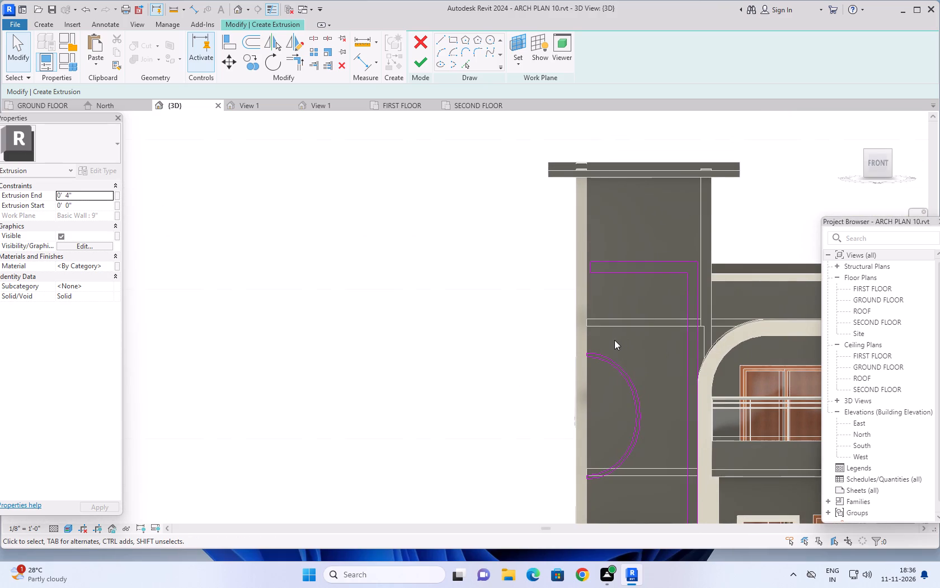
middle_drag(614, 340, 605, 344)
scroll(593, 330, up, 3)
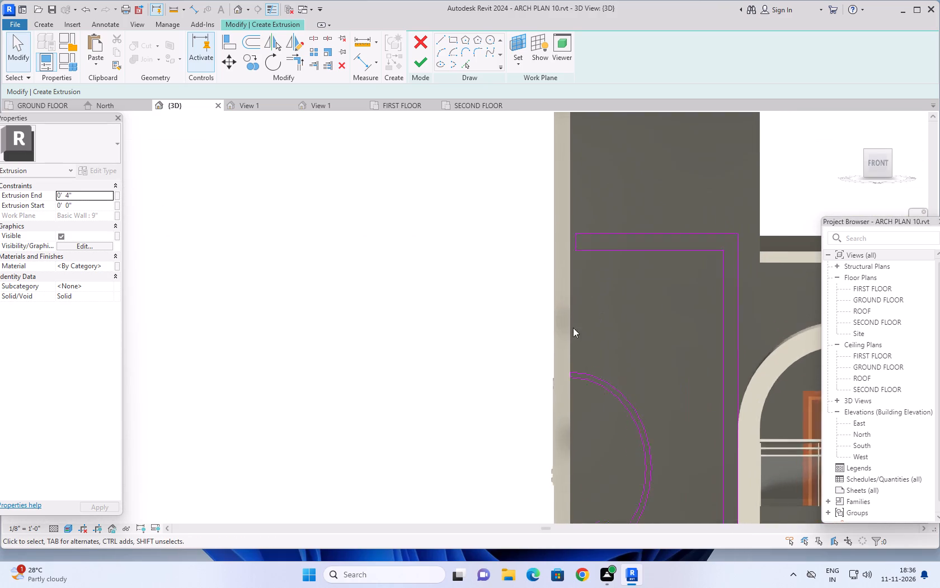
scroll(573, 328, up, 2)
scroll(577, 292, down, 7)
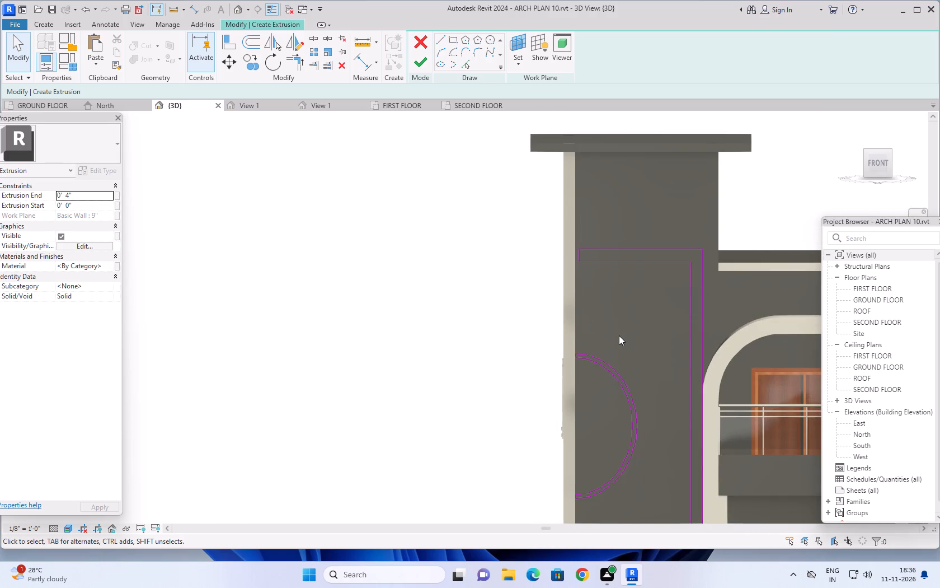
middle_drag(630, 339, 621, 337)
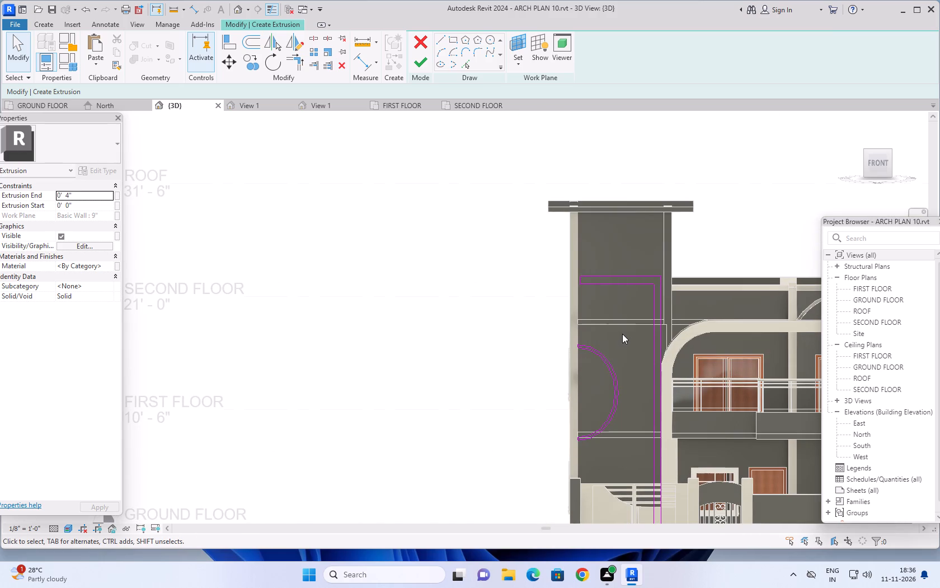
click(879, 158)
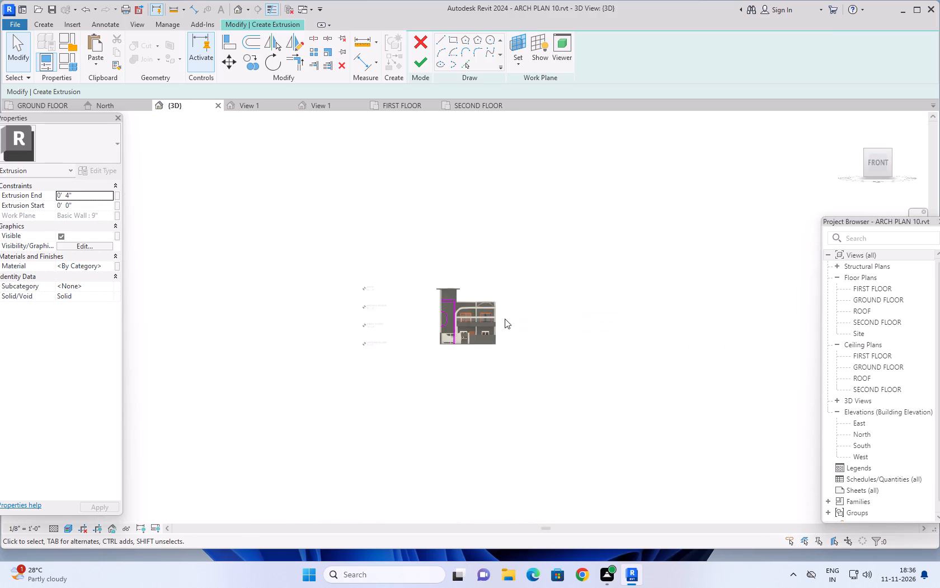
scroll(418, 312, up, 17)
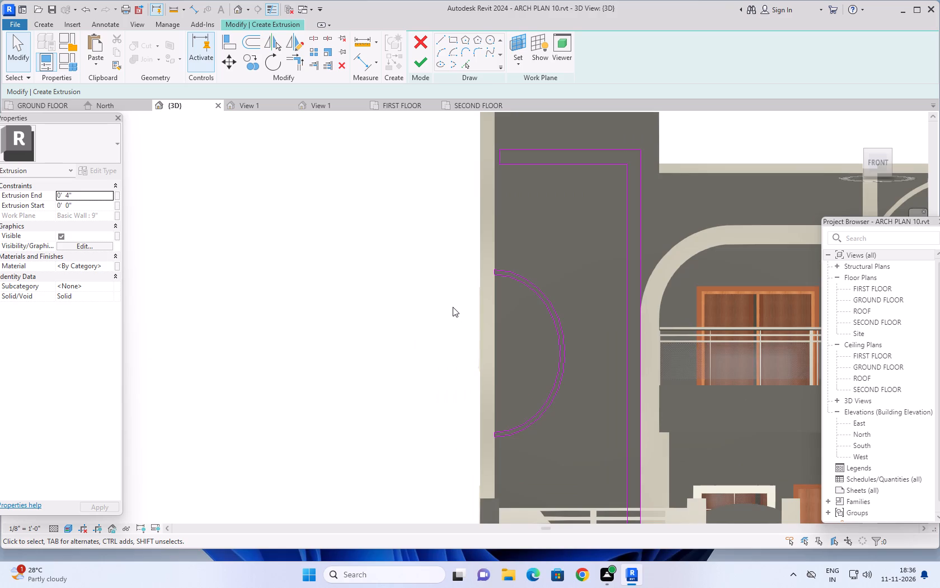
scroll(453, 306, up, 4)
scroll(529, 253, up, 6)
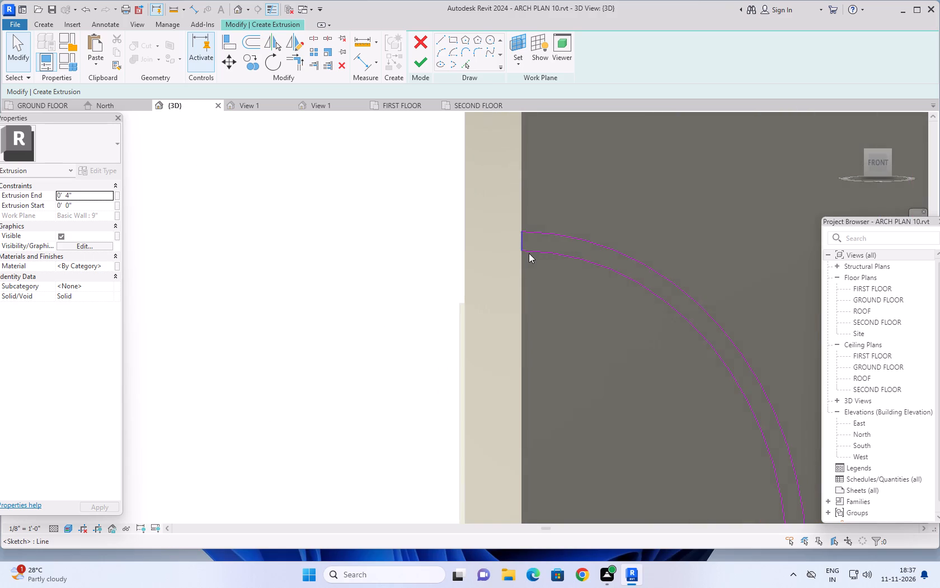
scroll(529, 253, down, 10)
scroll(581, 298, down, 2)
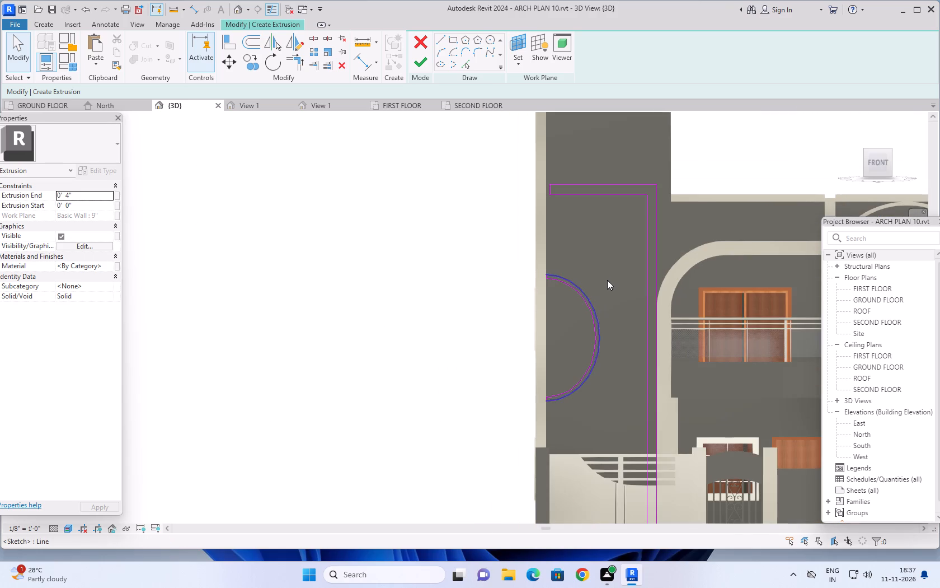
scroll(609, 278, down, 1)
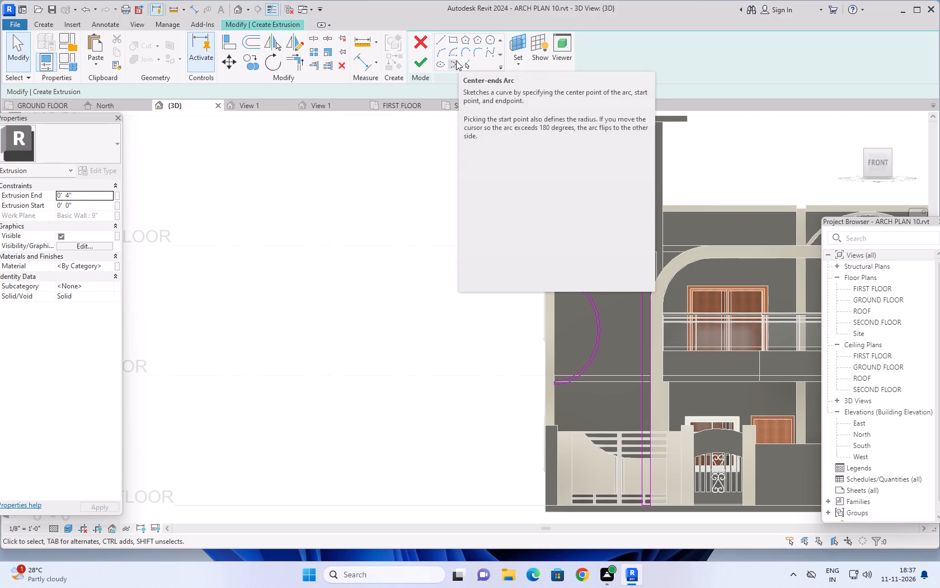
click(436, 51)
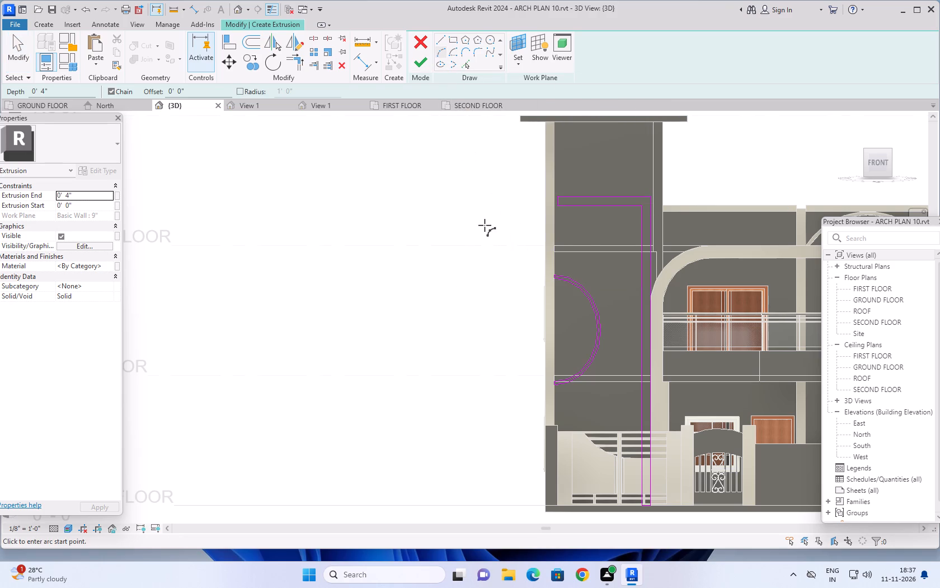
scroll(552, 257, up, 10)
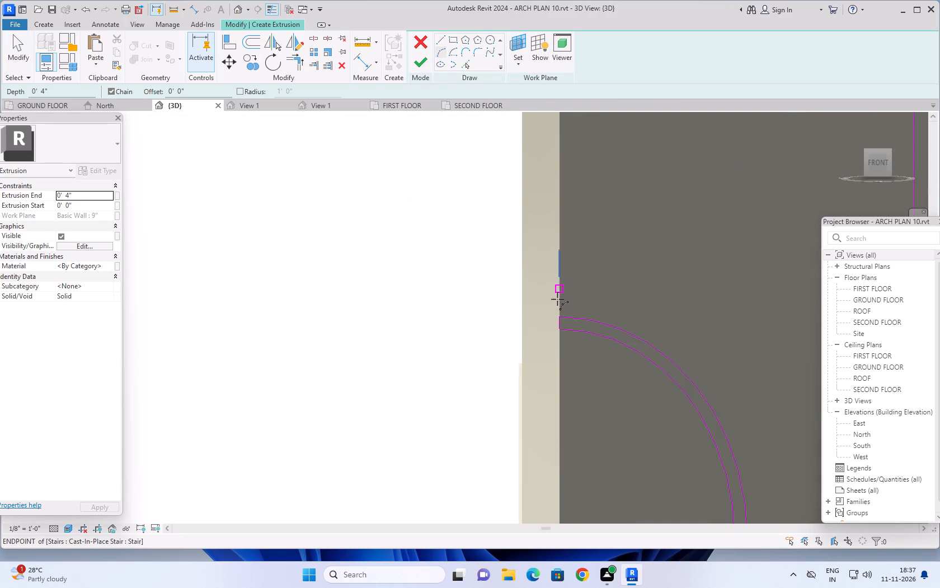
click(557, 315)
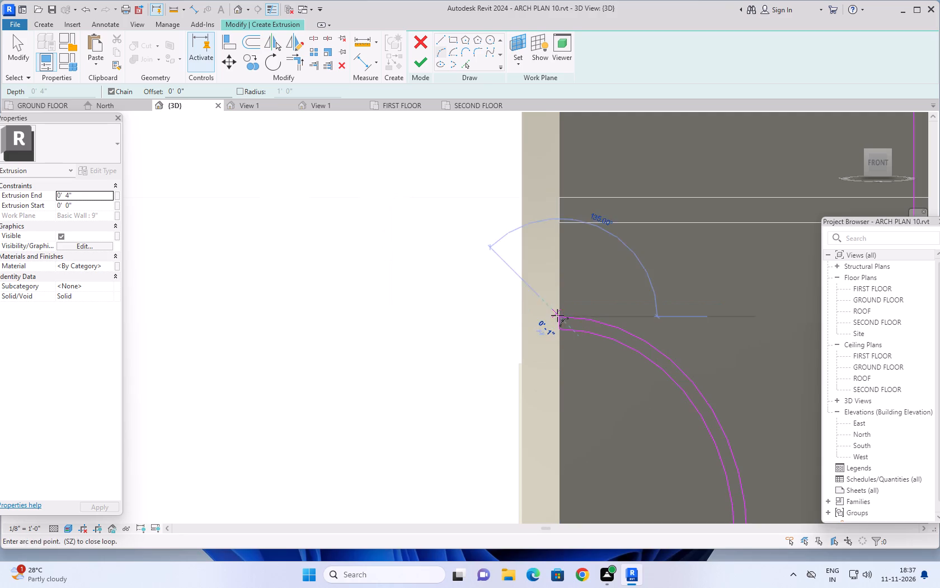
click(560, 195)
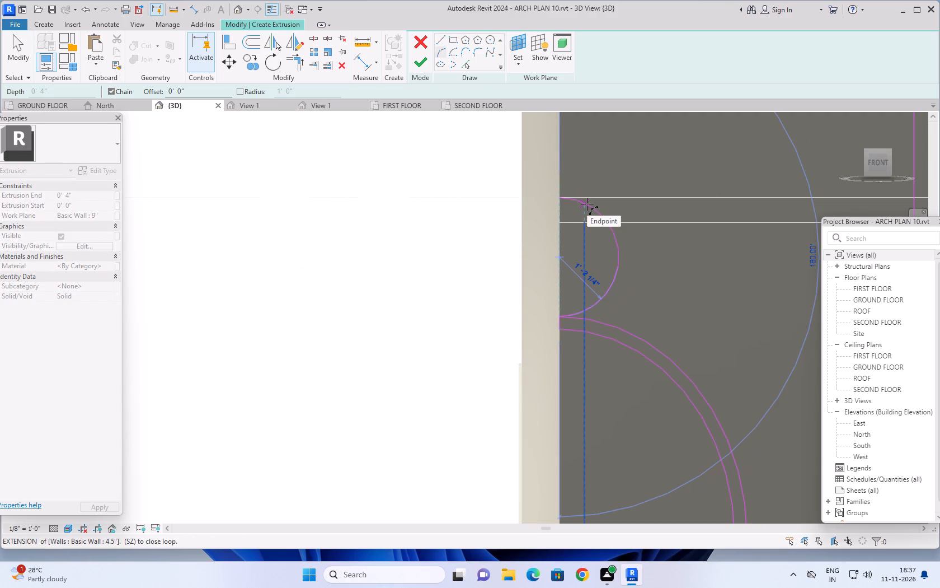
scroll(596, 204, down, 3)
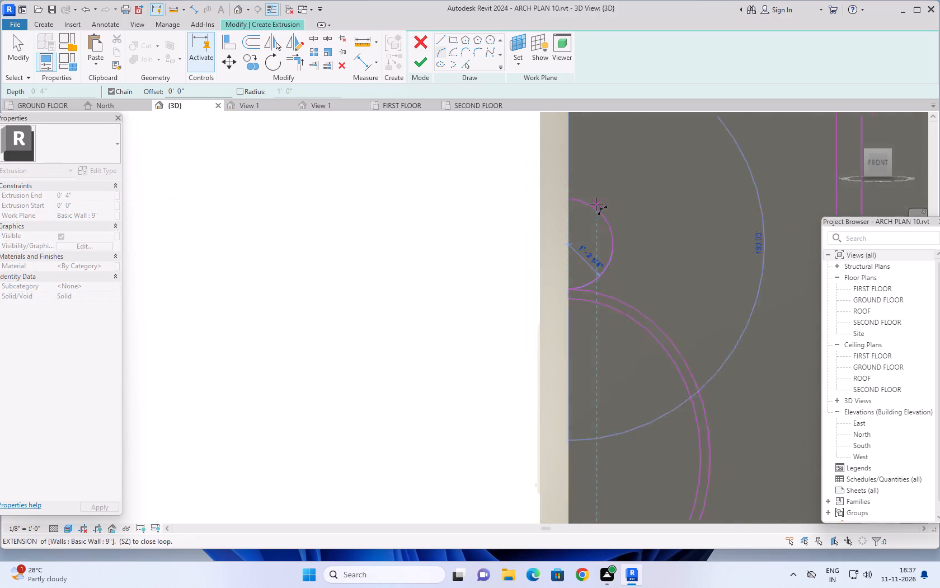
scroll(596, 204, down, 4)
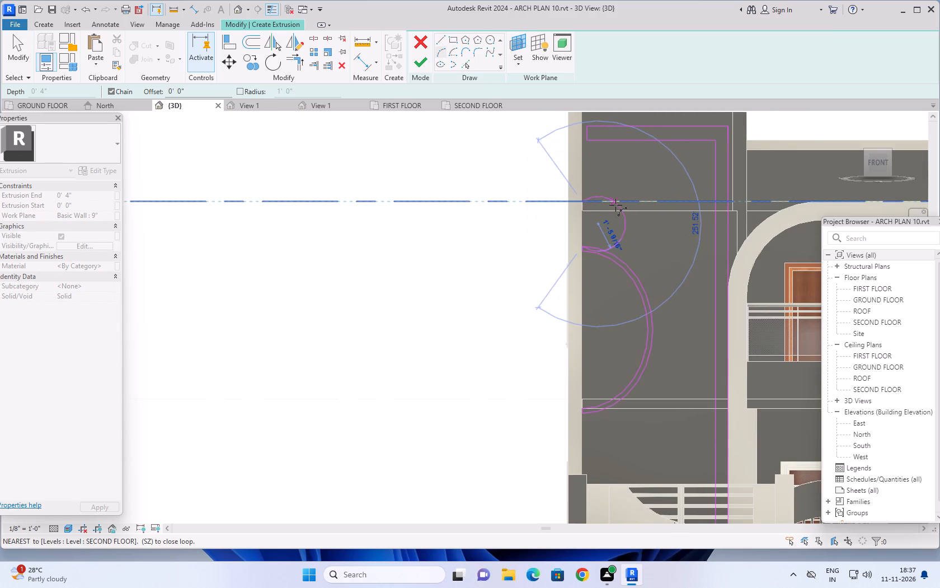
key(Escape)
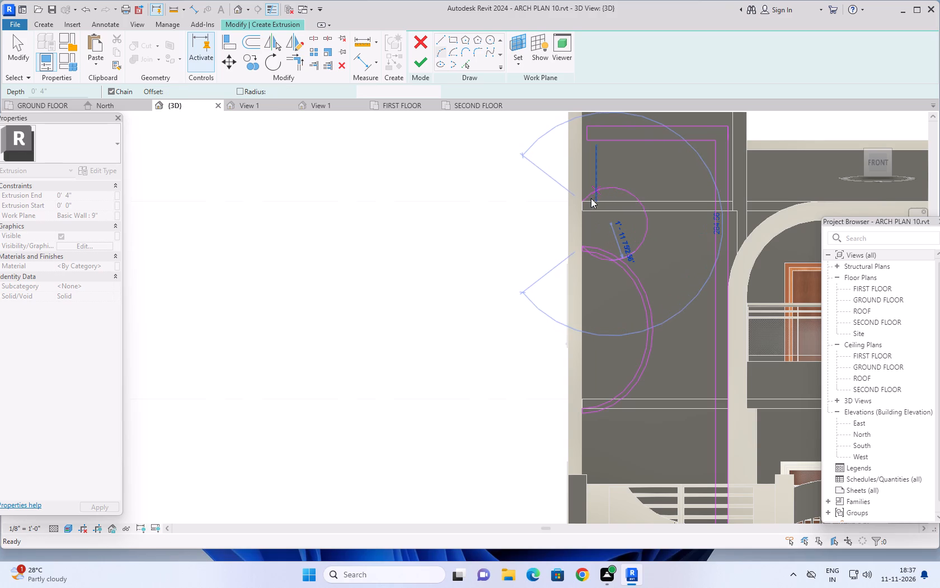
Draw a half-circle arc of 1'-8" radius up the tower wall's edge from the outer half-ellipse's upper end, bulging inward.
click(560, 315)
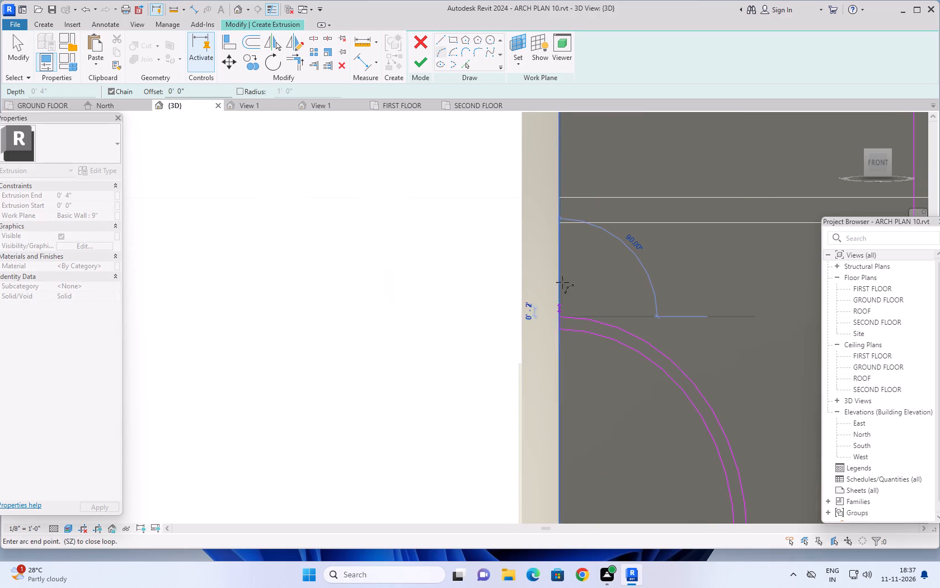
click(562, 148)
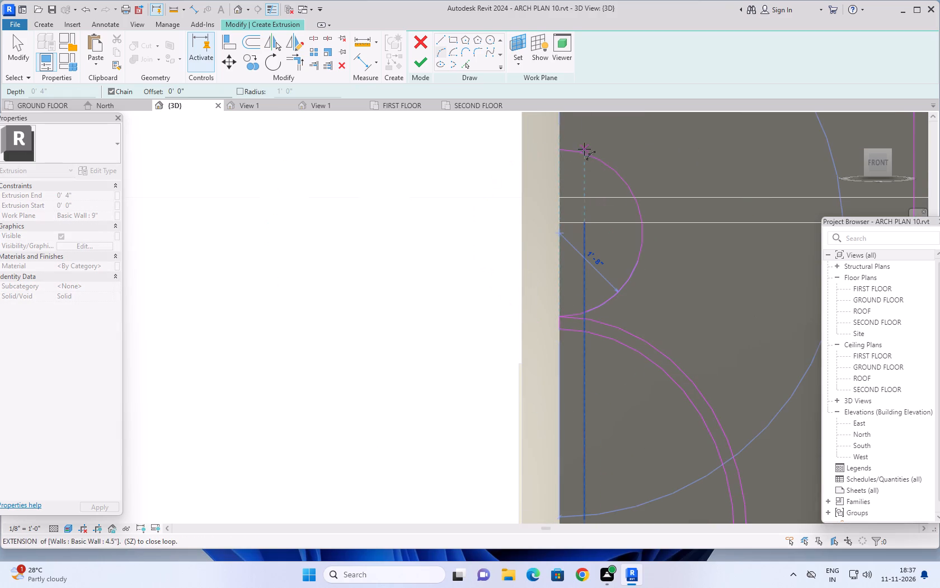
click(612, 156)
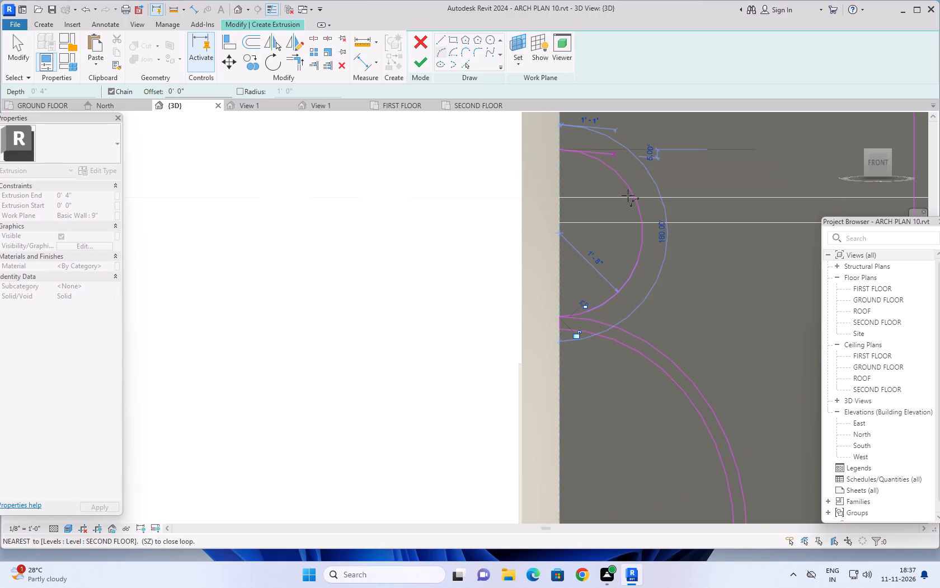
scroll(628, 198, down, 2)
key(Escape)
key(Escape)
key(Escape)
key(Escape)
key(Escape)
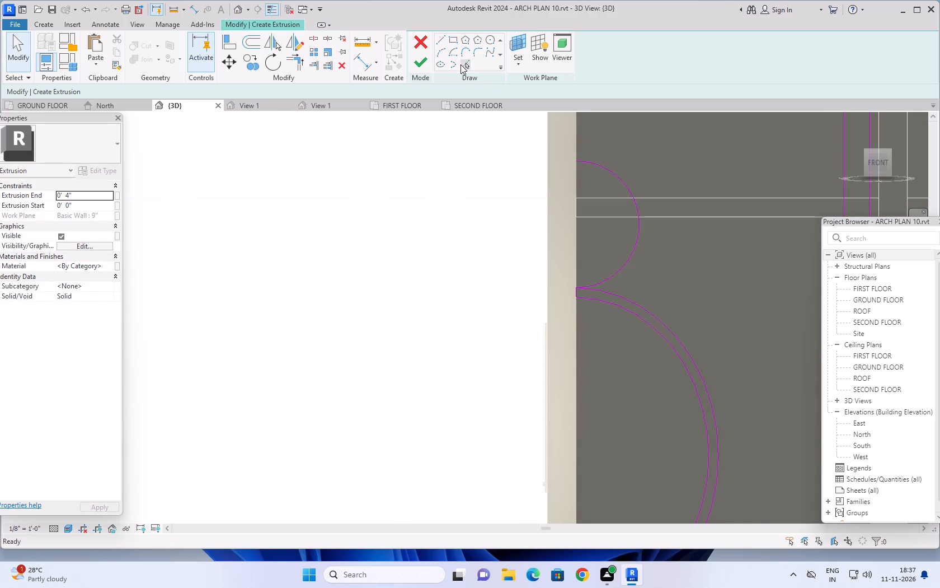
Offset the 1'-8" half-circle on the tower wall inward by 3" using Pick Lines.
click(469, 63)
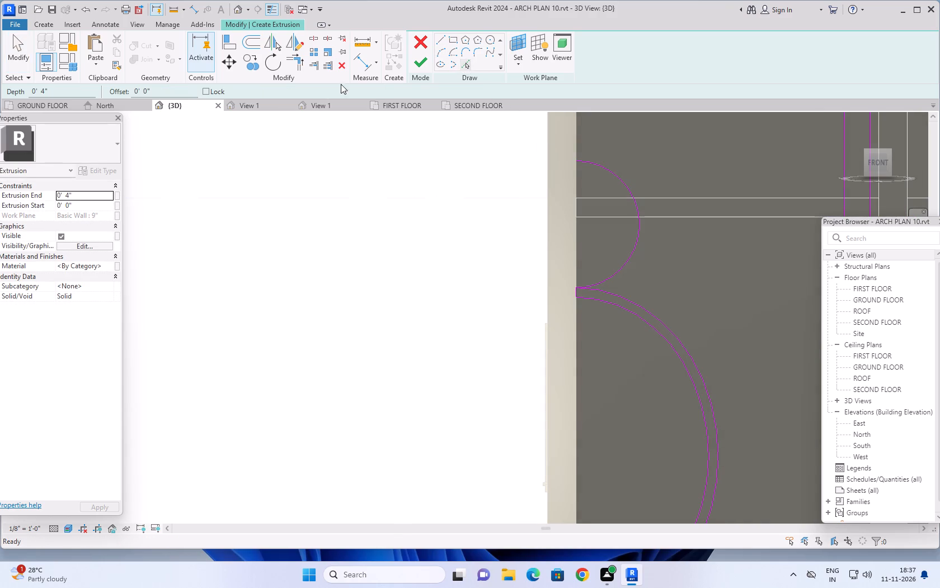
drag(177, 89, 131, 94)
text(3")
key(Return)
click(634, 206)
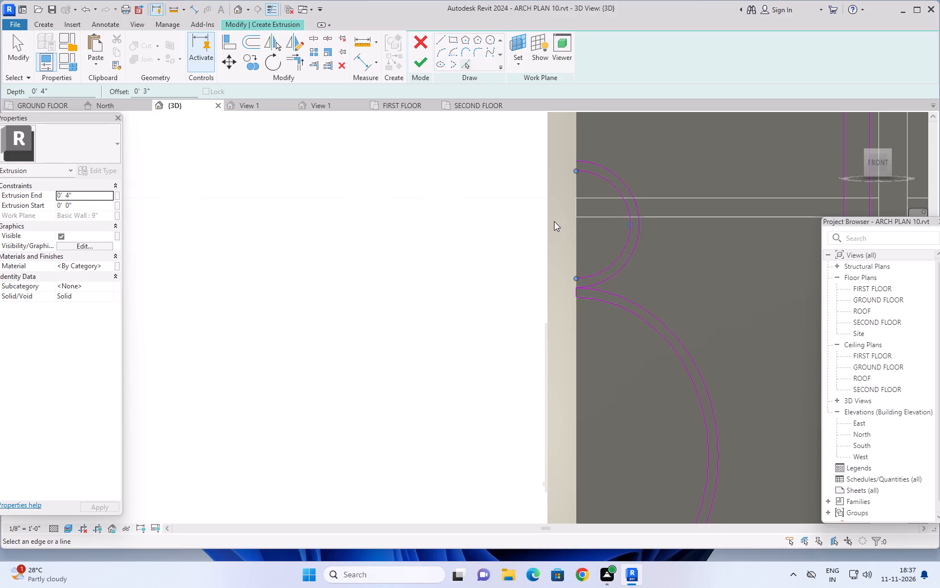
key(Escape)
key(Escape)
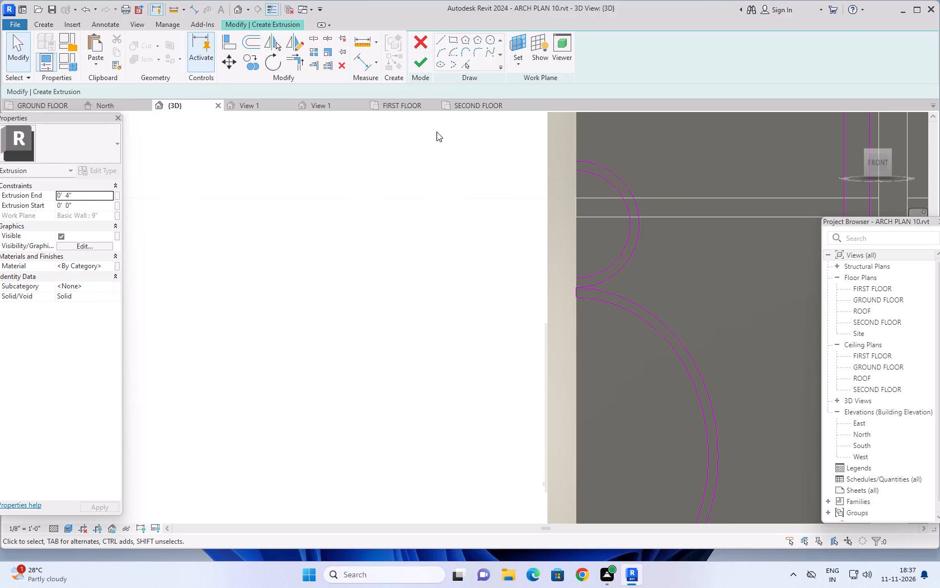
Draw short vertical closing lines at zero offset between the inner and outer half-circle endpoints at both ends.
click(438, 40)
scroll(575, 161, up, 5)
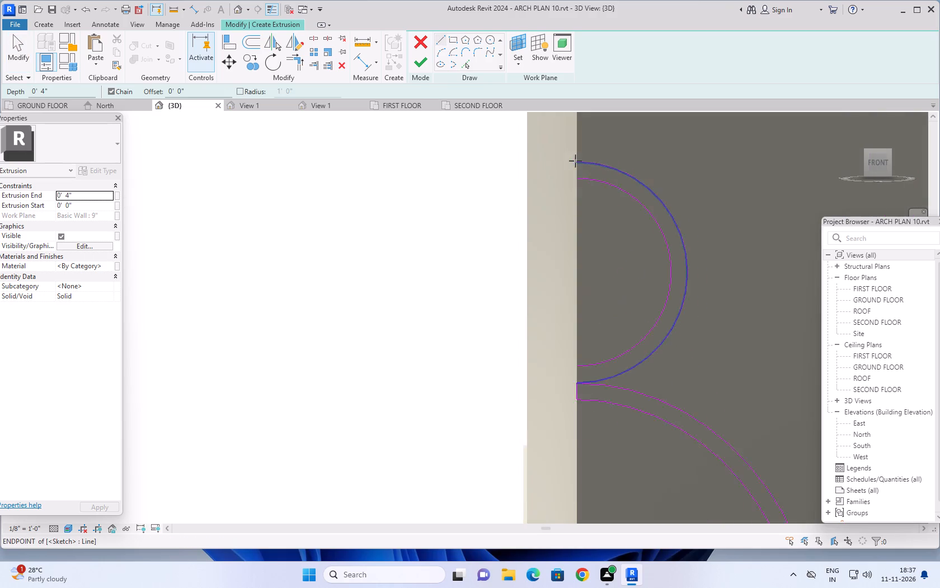
click(577, 163)
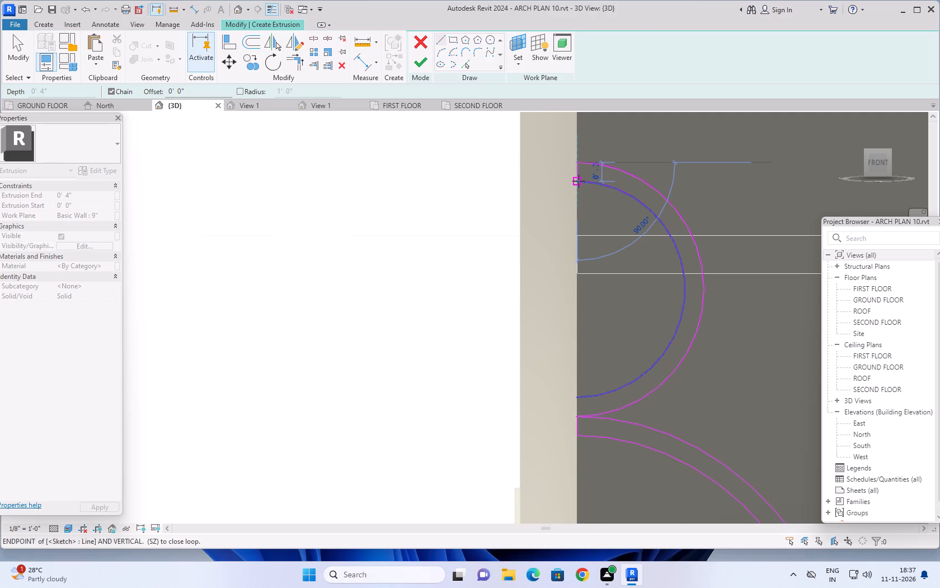
click(579, 181)
key(Escape)
key(Escape)
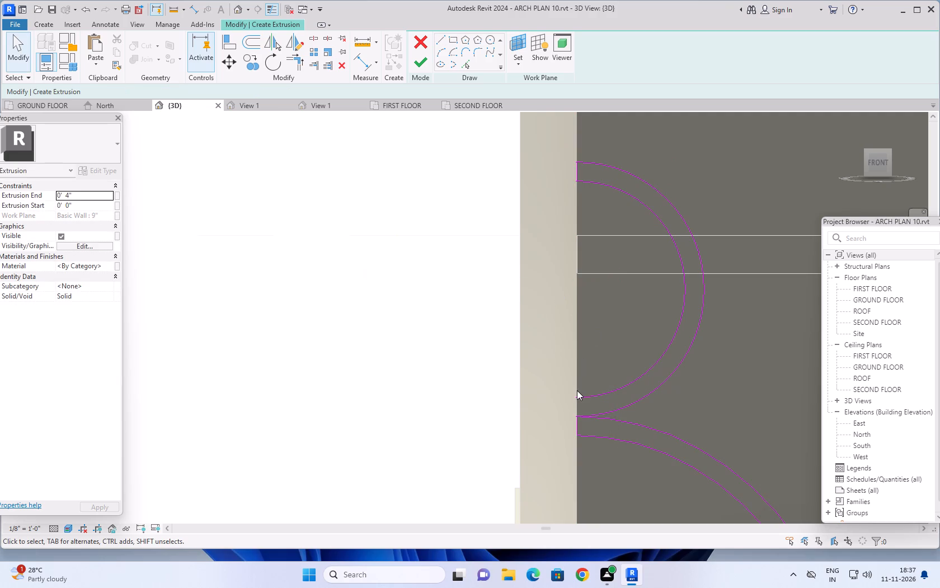
click(436, 36)
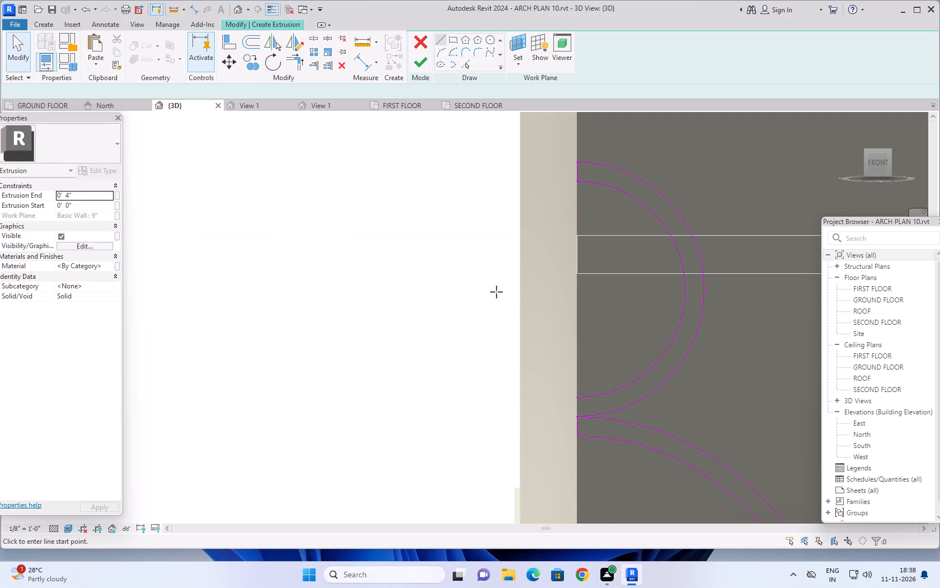
click(576, 397)
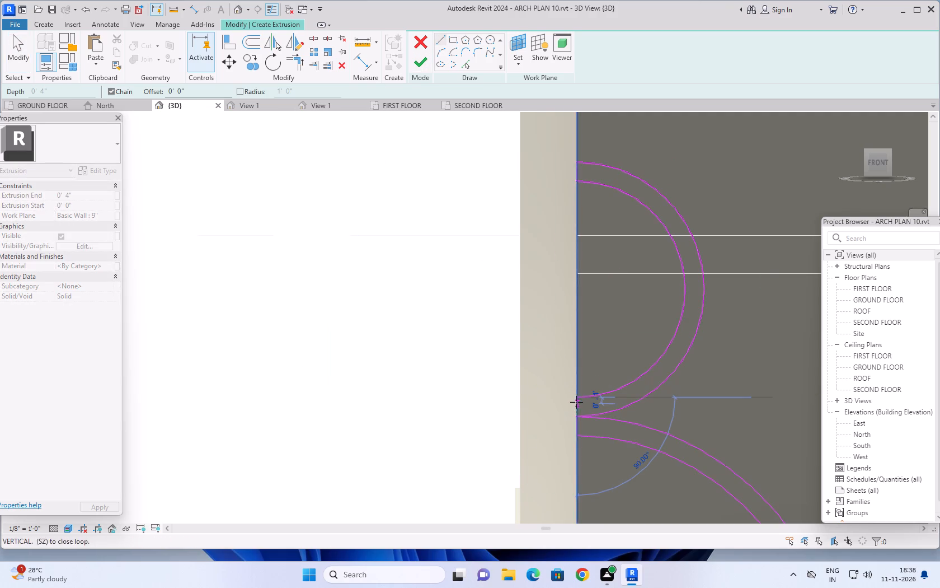
click(576, 414)
key(Escape)
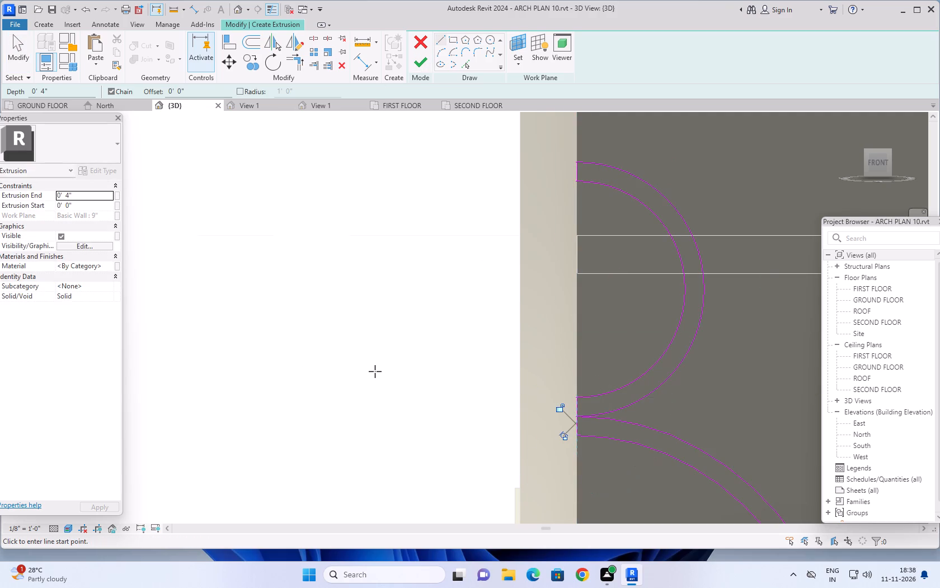
Examine the junction between the half-circular and half-elliptical bands at the tower wall's edge, and check the whole facade sketch.
scroll(570, 418, up, 19)
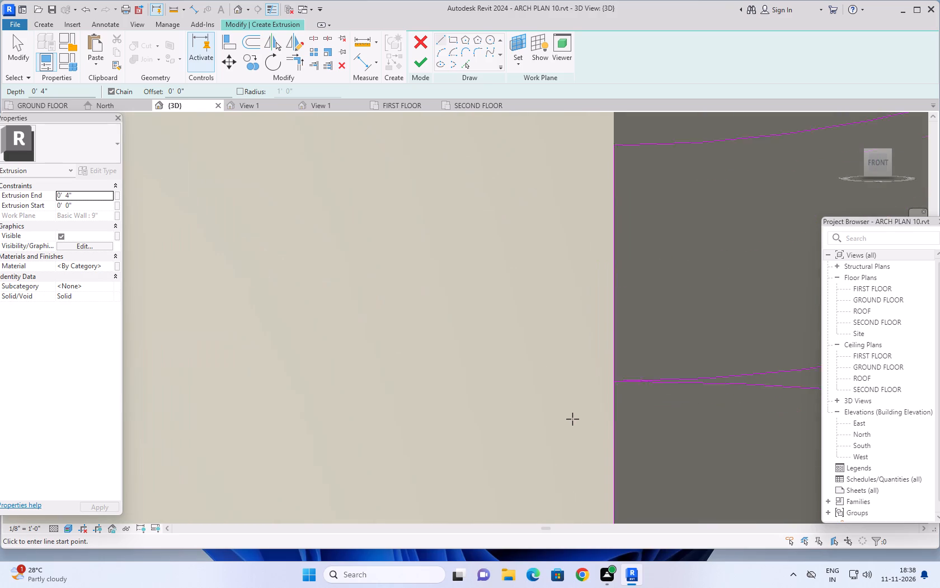
scroll(624, 374, up, 8)
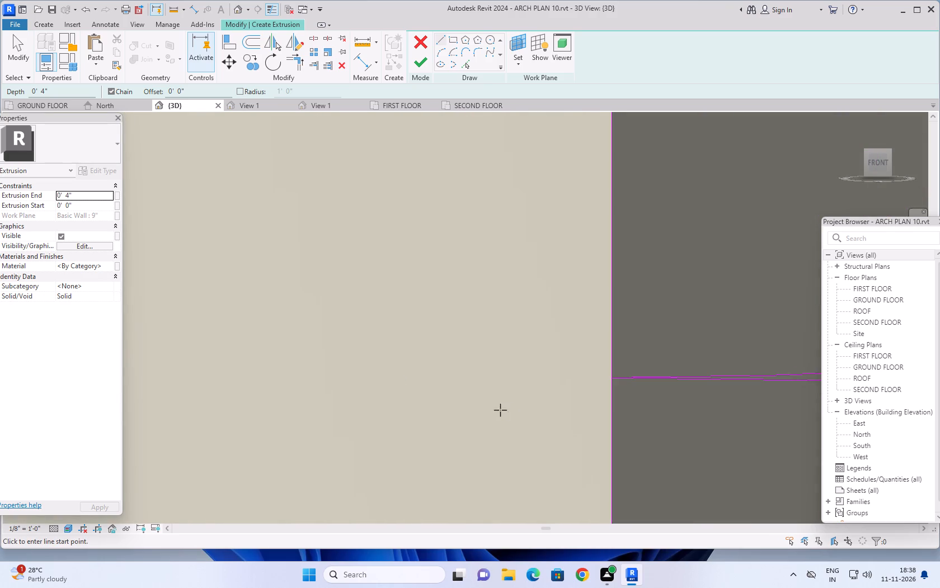
scroll(498, 405, down, 12)
scroll(498, 402, down, 18)
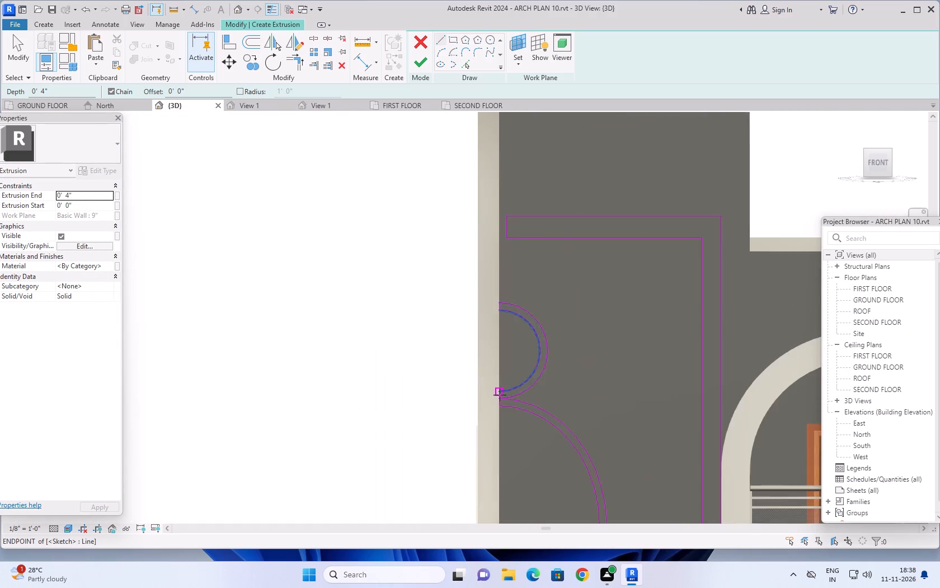
scroll(500, 395, down, 8)
middle_drag(445, 404, 455, 309)
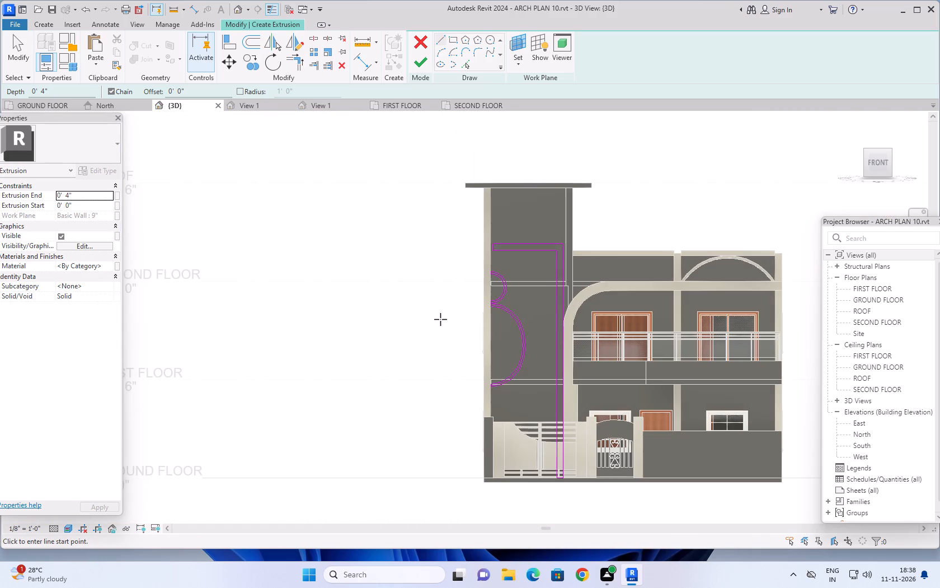
key(Escape)
key(Escape)
key(Escape)
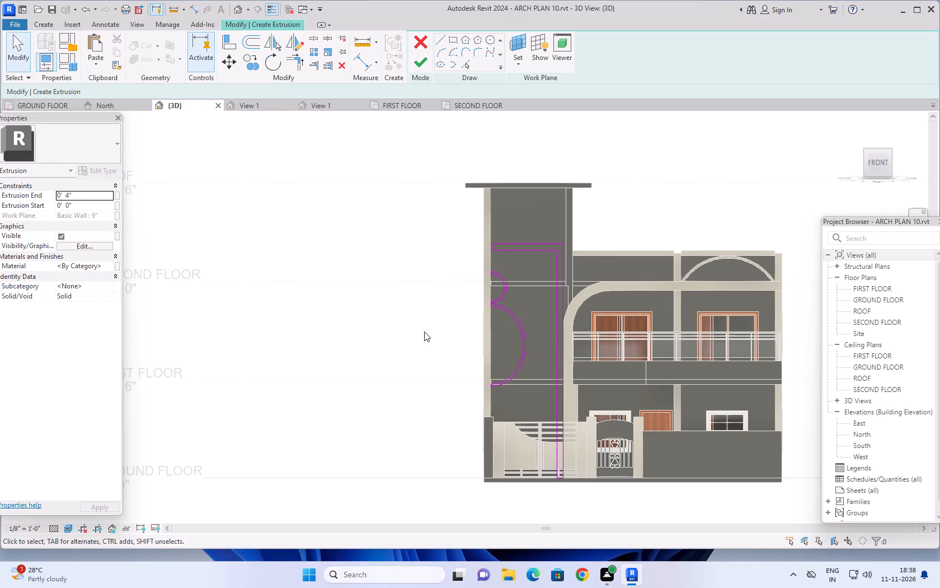
Draw two small circles of similar size between the curved bands and the vertical strip, one near second floor level, one near first floor level.
scroll(424, 332, down, 1)
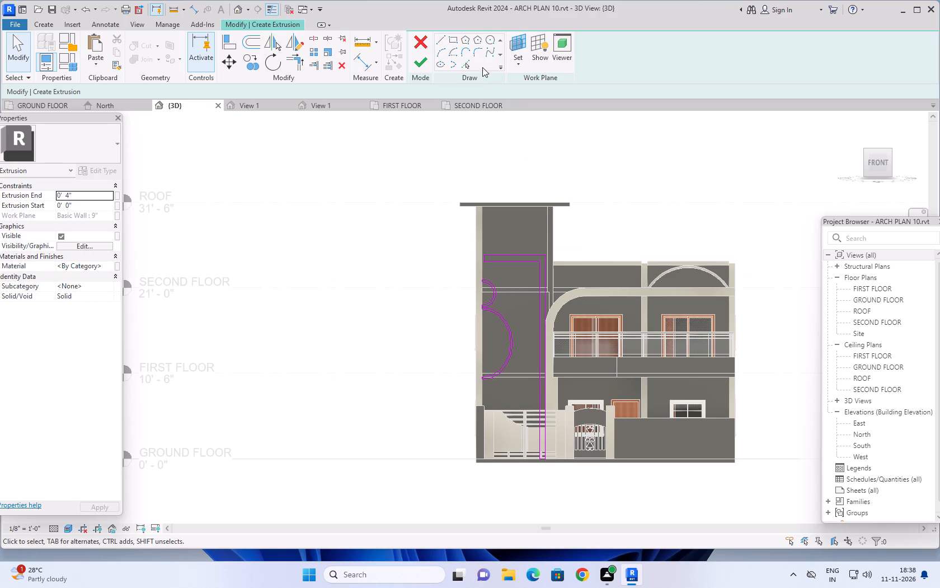
click(490, 40)
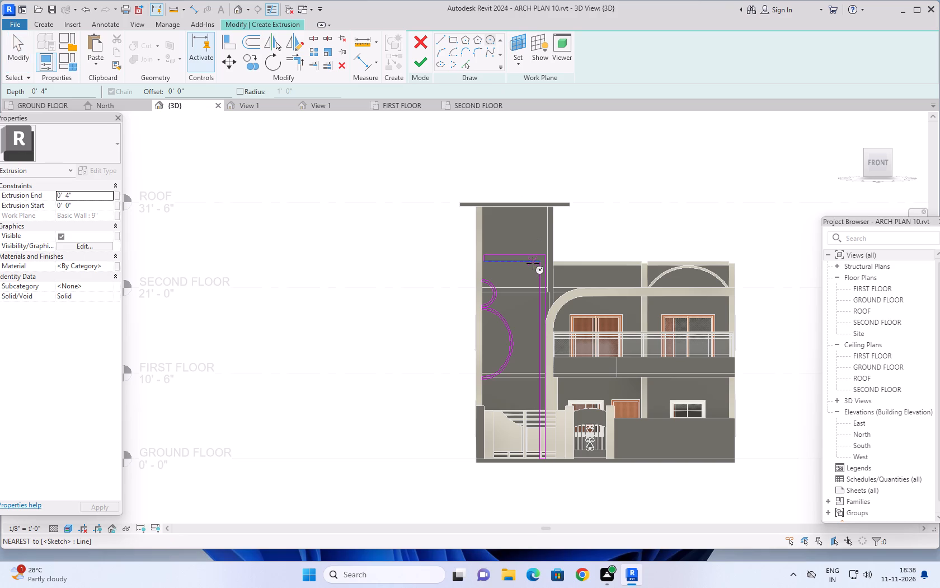
click(527, 291)
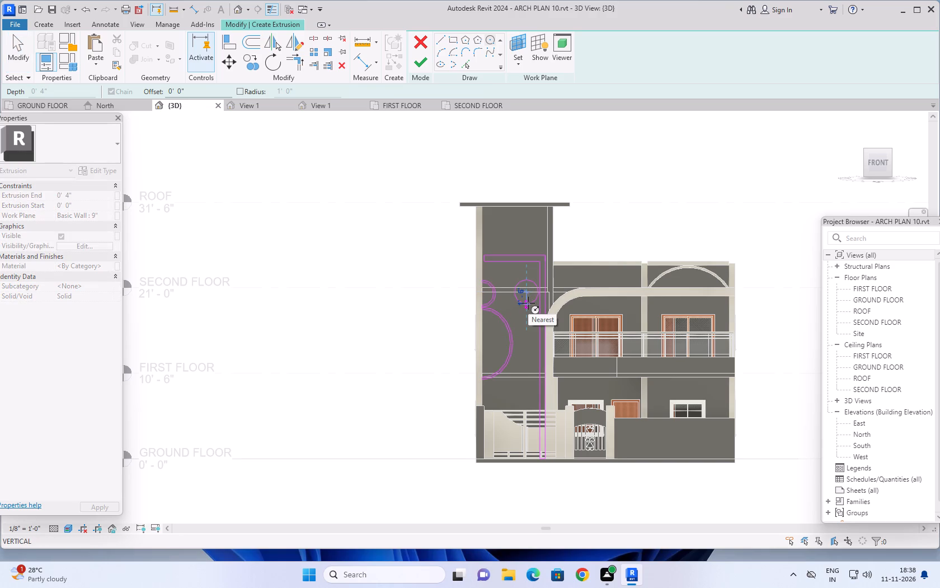
click(527, 301)
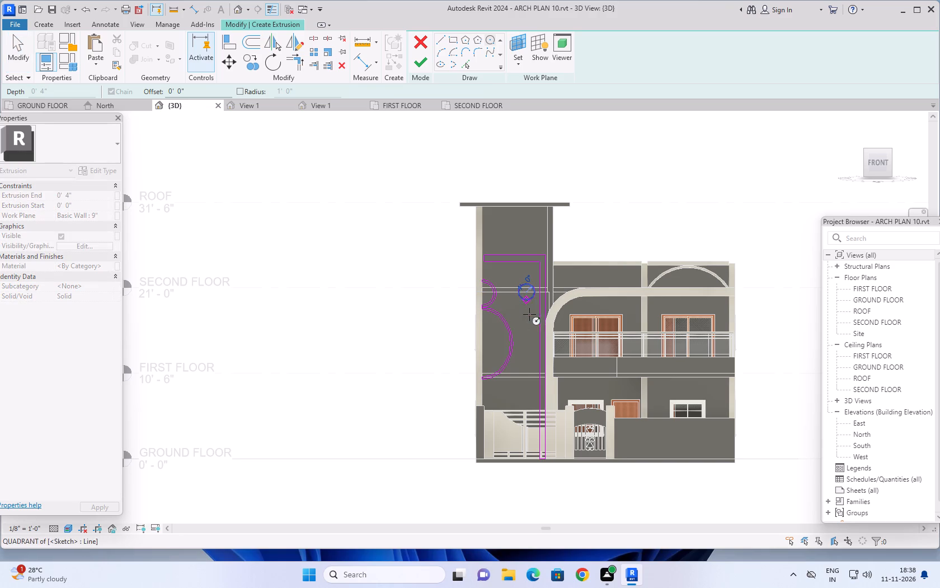
click(525, 379)
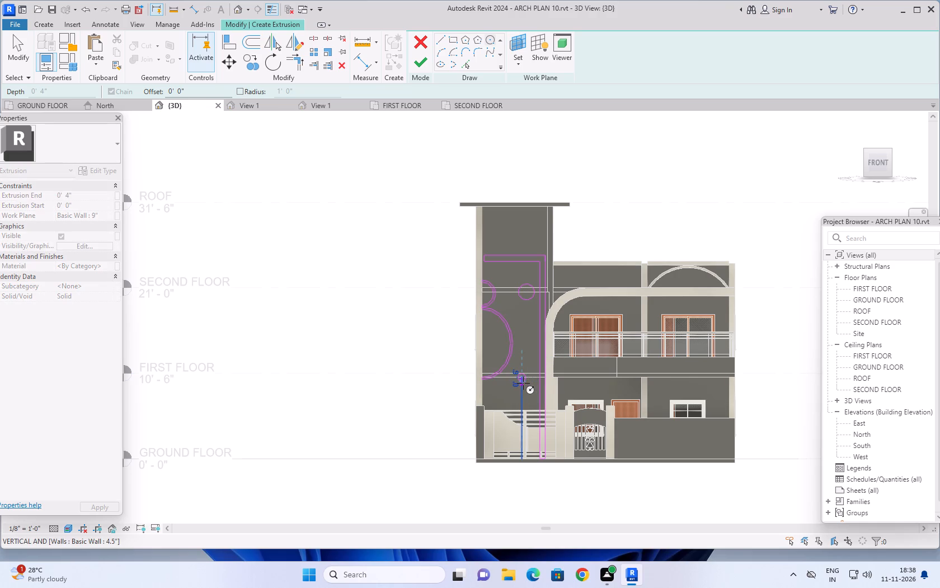
scroll(523, 384, up, 4)
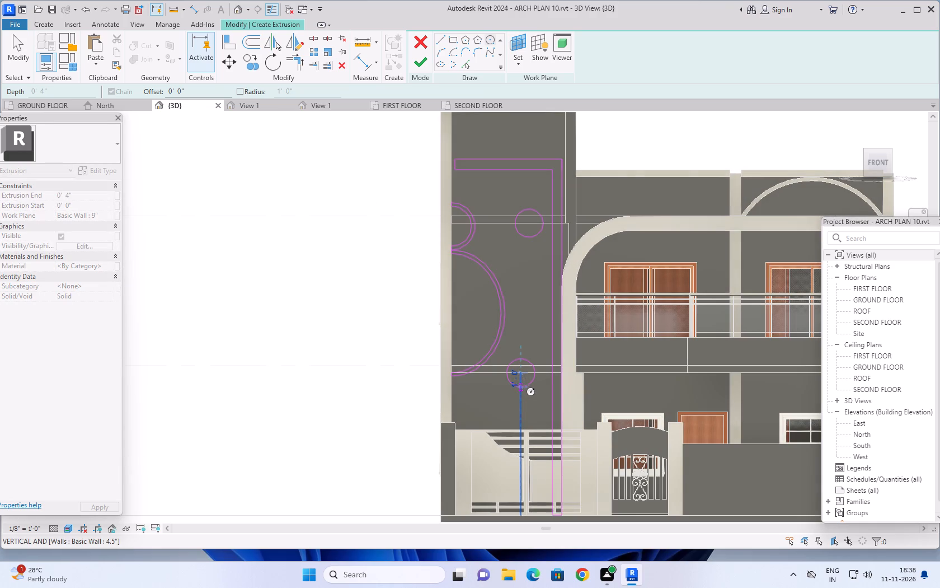
click(524, 386)
key(Escape)
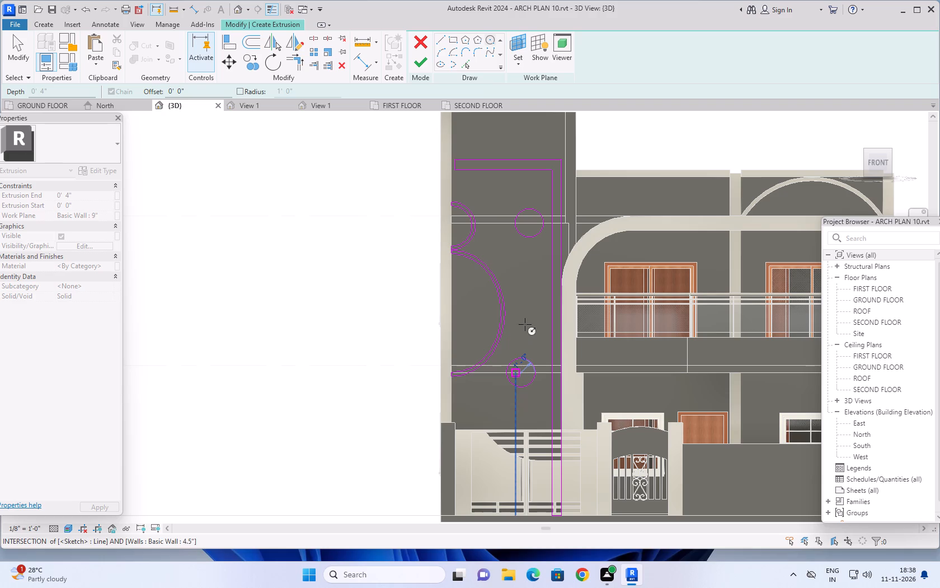
key(Escape)
key(Escape)
key(Escape)
key(Escape)
scroll(532, 224, up, 1)
key(Escape)
key(Escape)
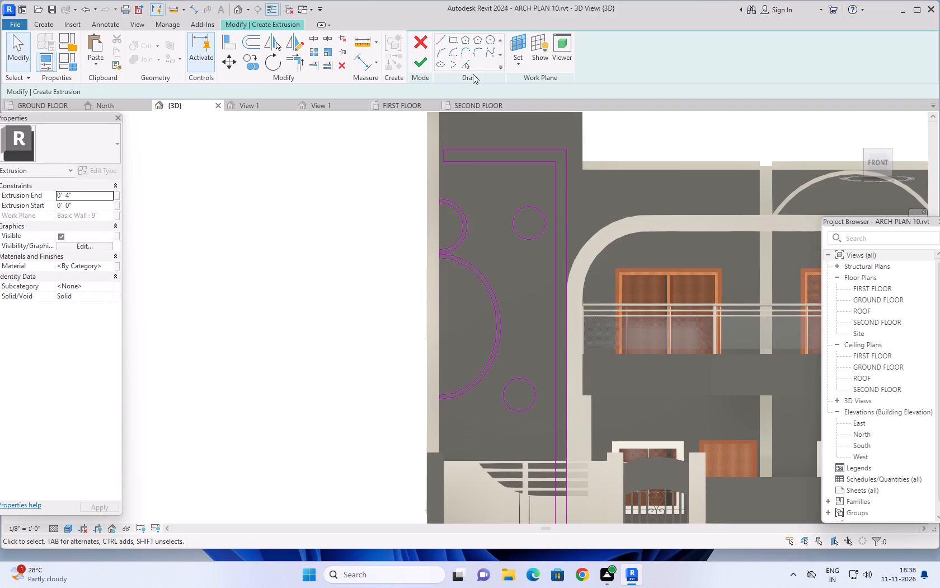
Offset both small circles on the tower wall inward by 2" using Pick Lines to form rings.
click(466, 62)
drag(155, 90, 147, 90)
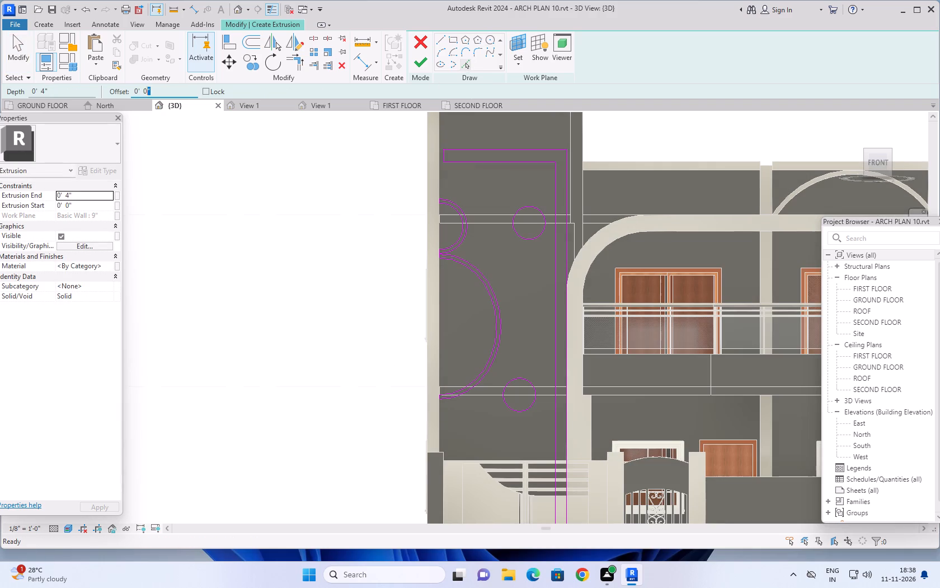
drag(147, 90, 131, 93)
text(2")
key(Return)
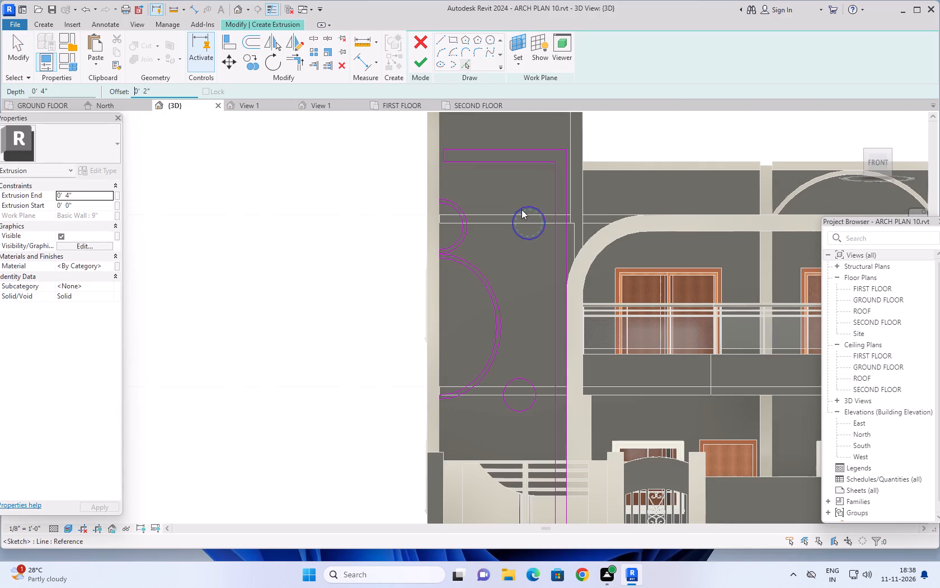
click(521, 211)
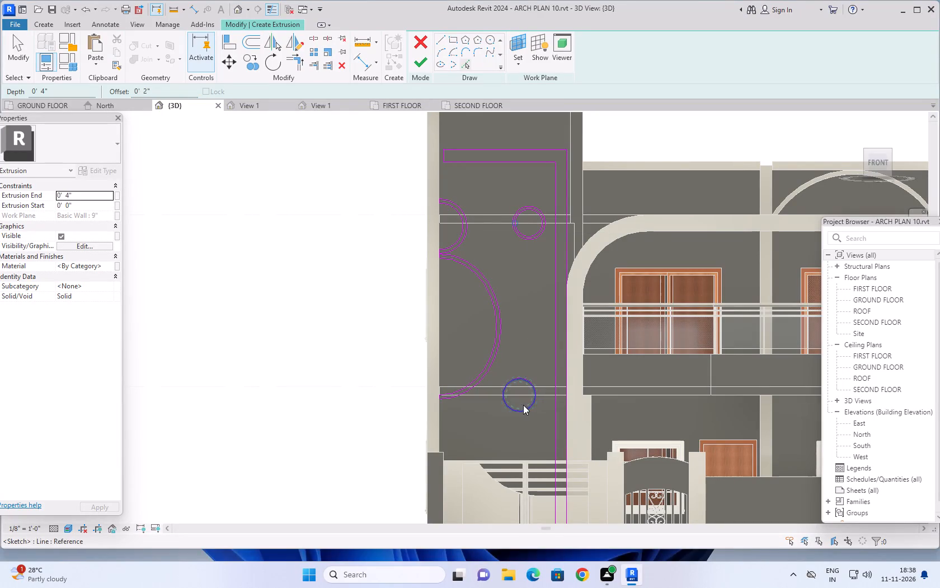
click(521, 380)
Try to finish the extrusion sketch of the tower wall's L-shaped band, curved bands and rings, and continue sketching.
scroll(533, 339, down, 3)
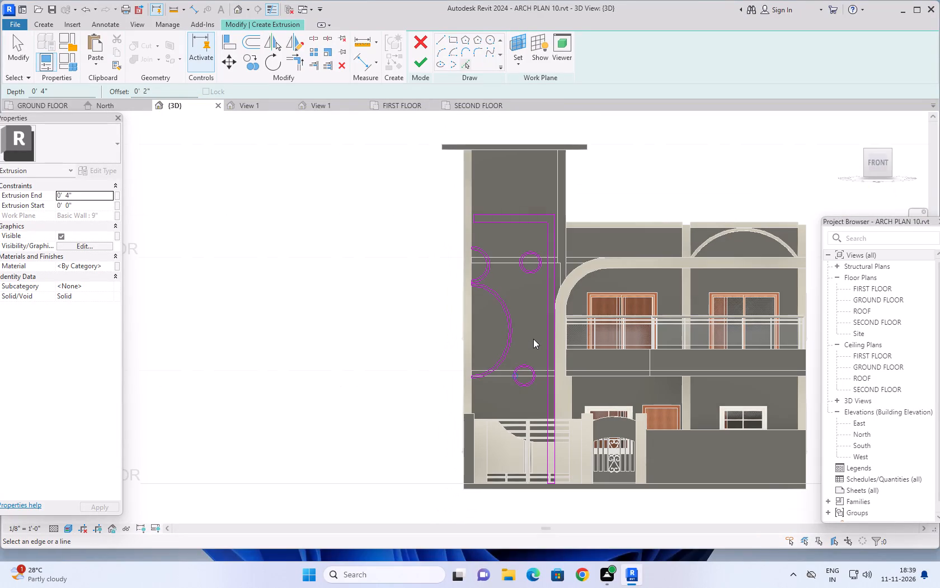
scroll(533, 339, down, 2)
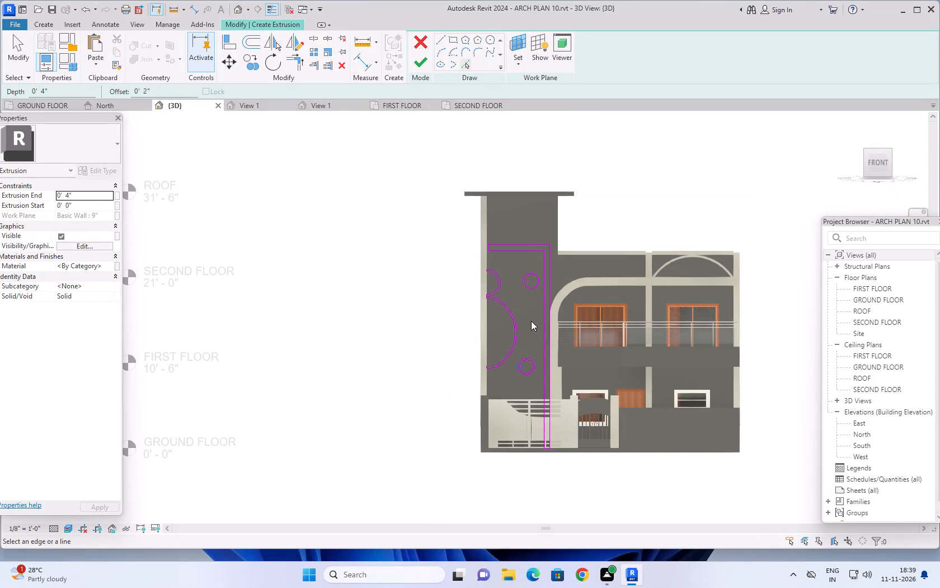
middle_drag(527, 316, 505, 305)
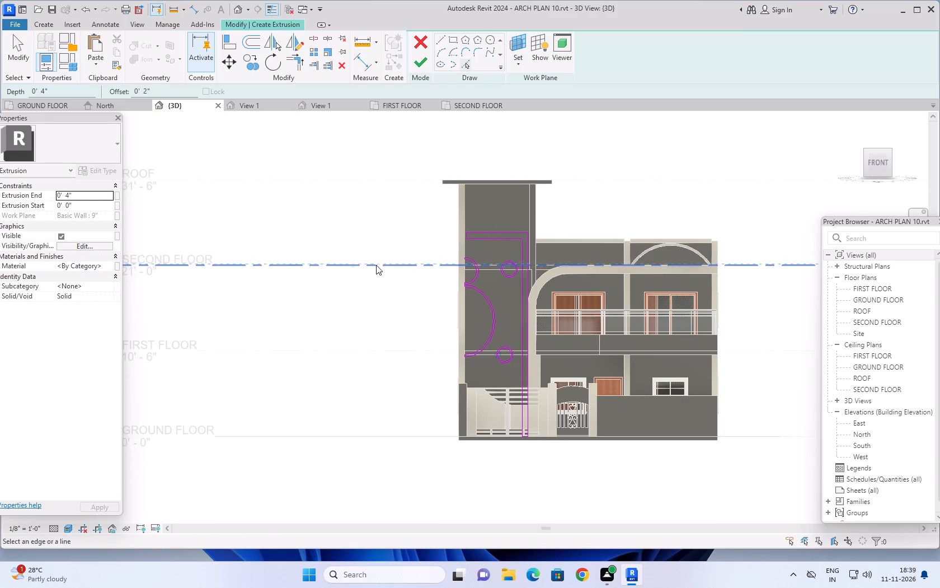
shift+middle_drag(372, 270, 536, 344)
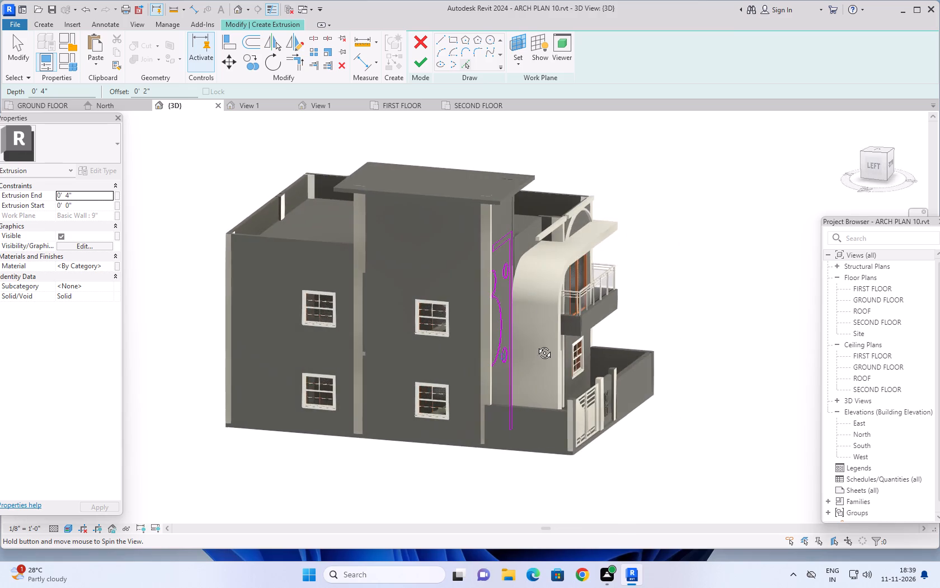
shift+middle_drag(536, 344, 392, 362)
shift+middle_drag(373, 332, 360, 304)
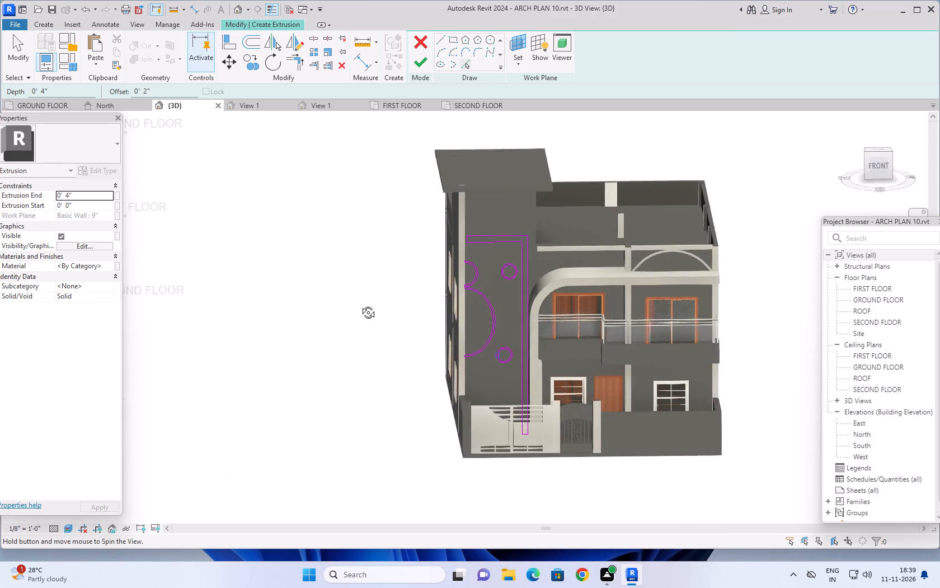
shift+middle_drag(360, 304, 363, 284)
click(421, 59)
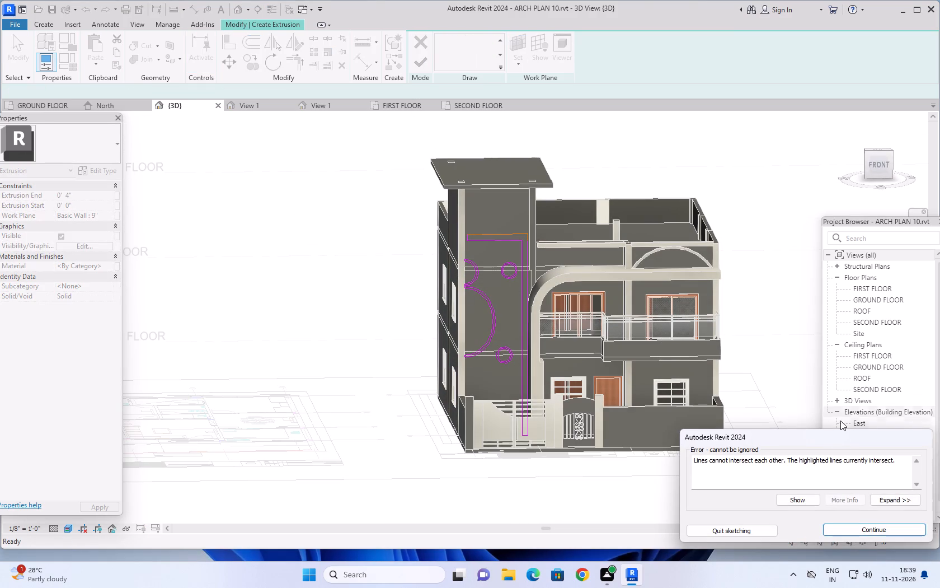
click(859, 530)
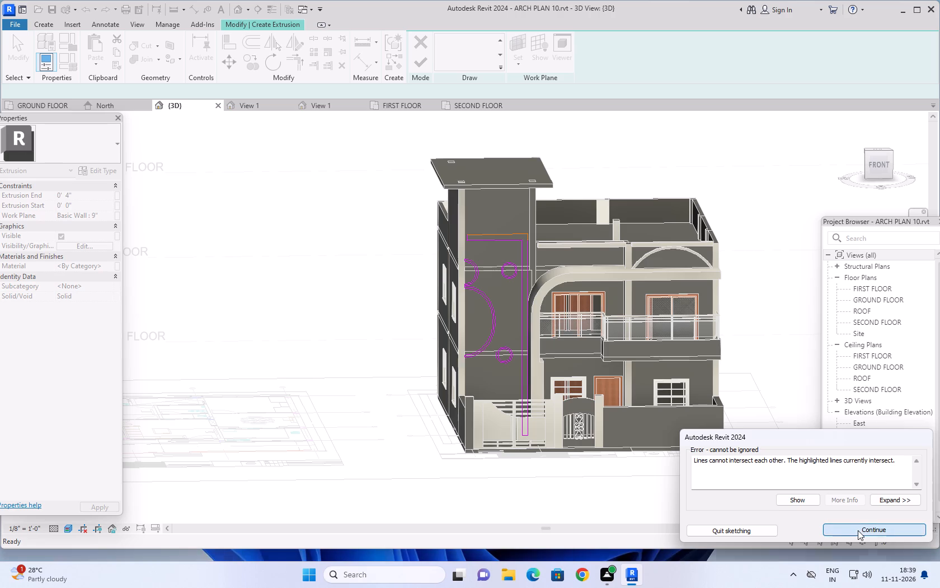
Delete the L-shaped band's top line and the overlapping line along its outer vertical edge.
scroll(480, 222, up, 5)
key(Escape)
key(Escape)
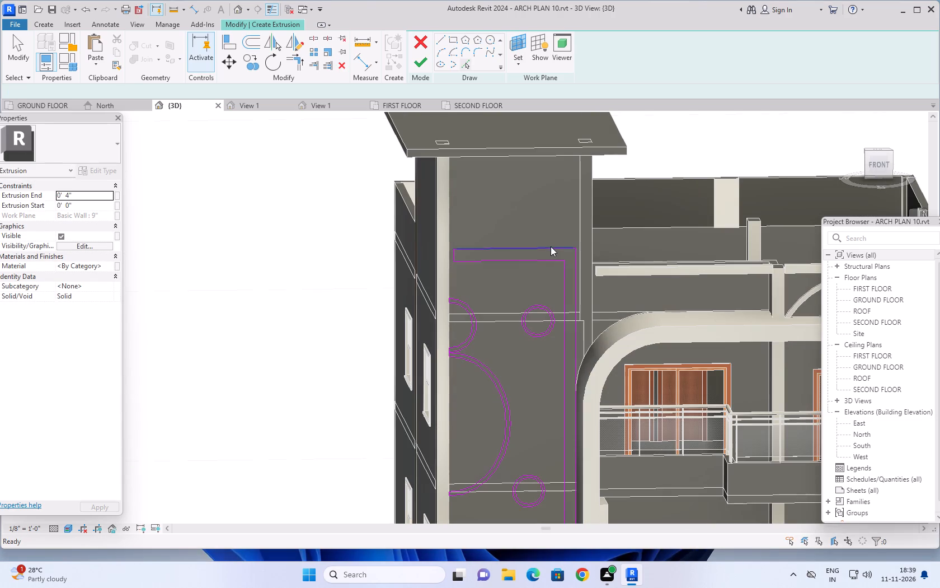
key(Escape)
click(549, 247)
key(Delete)
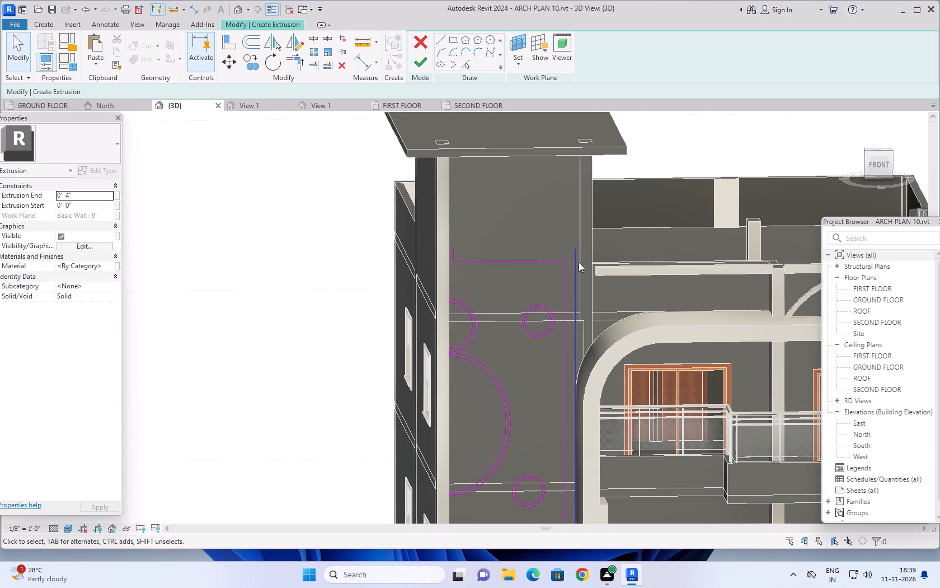
click(577, 251)
key(Delete)
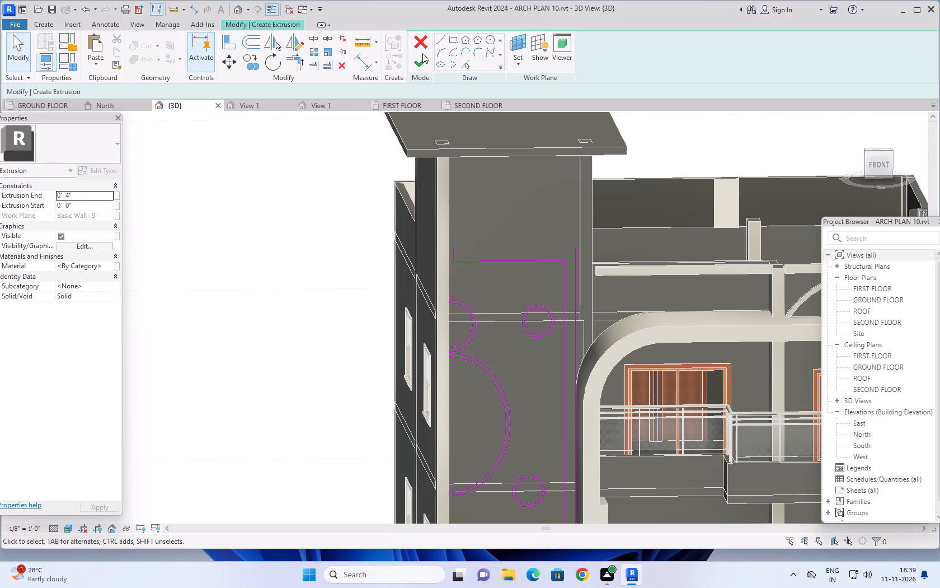
Draw a new 7' 6" top line for the L-shaped band, from its outer vertical edge to its short end line.
click(439, 40)
click(577, 247)
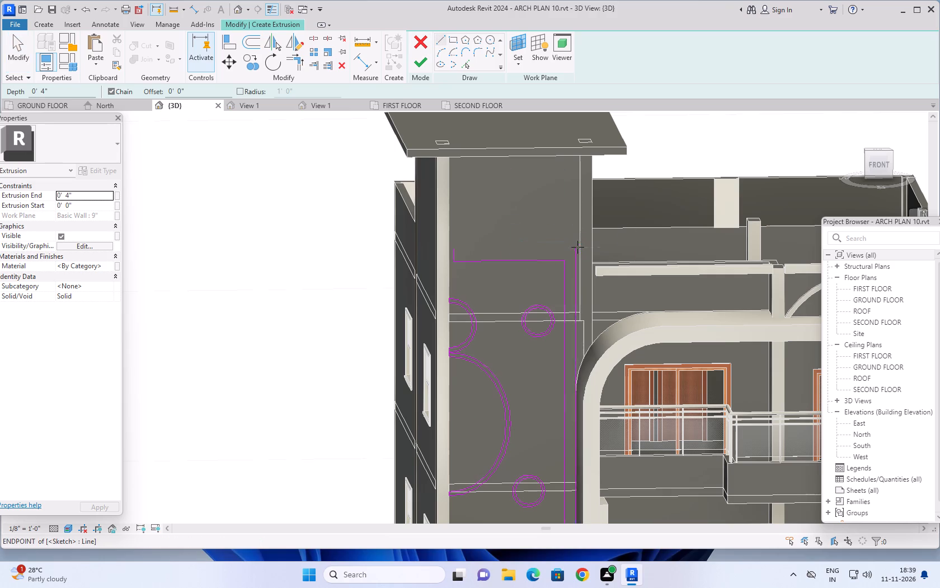
click(453, 246)
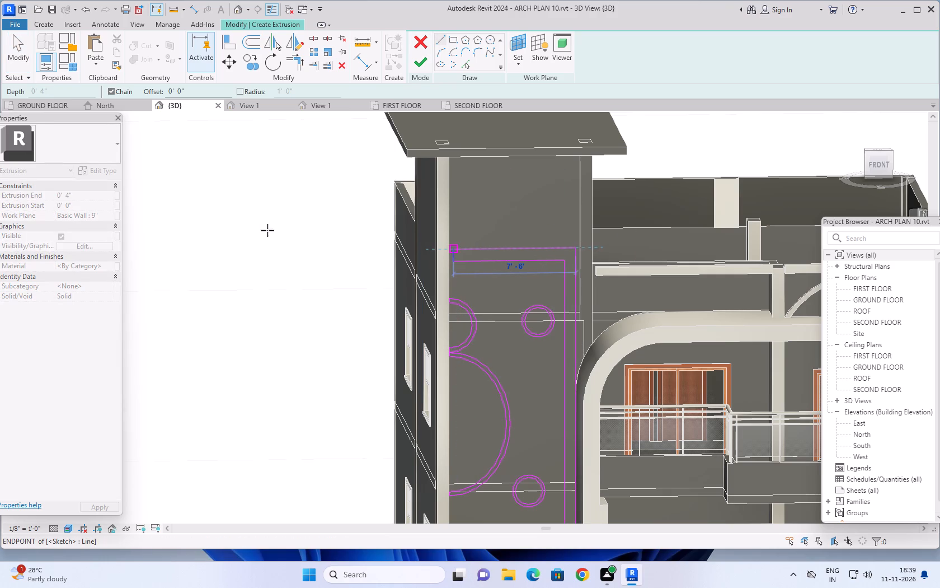
key(Escape)
key(Escape)
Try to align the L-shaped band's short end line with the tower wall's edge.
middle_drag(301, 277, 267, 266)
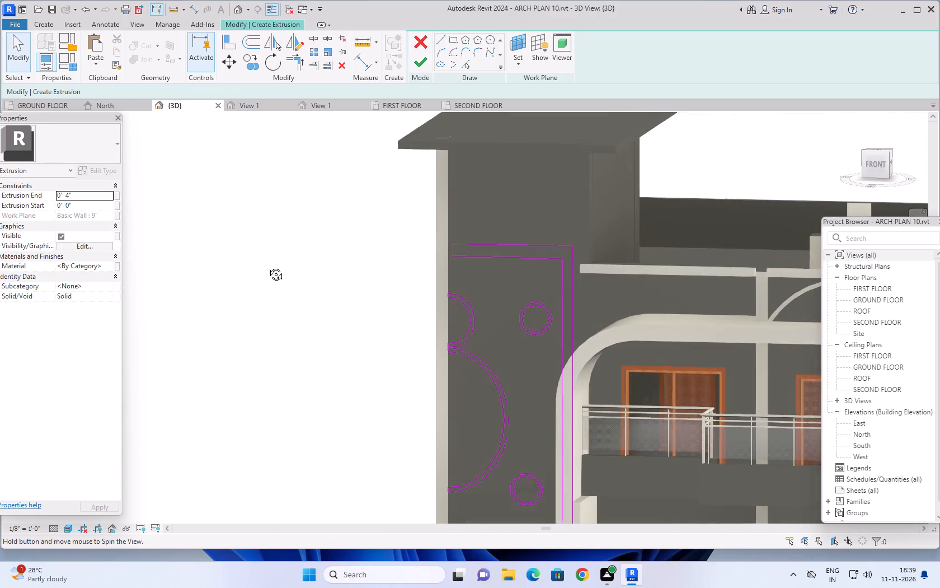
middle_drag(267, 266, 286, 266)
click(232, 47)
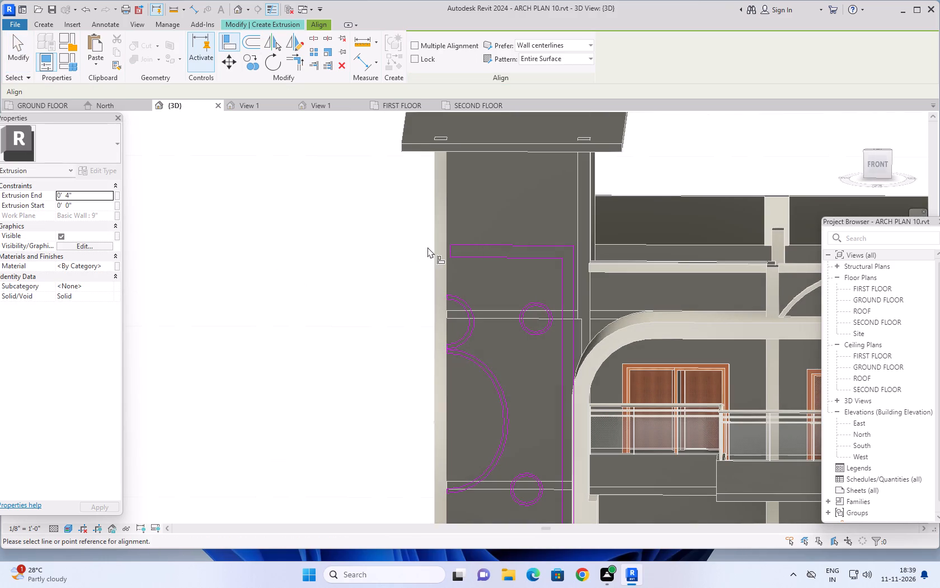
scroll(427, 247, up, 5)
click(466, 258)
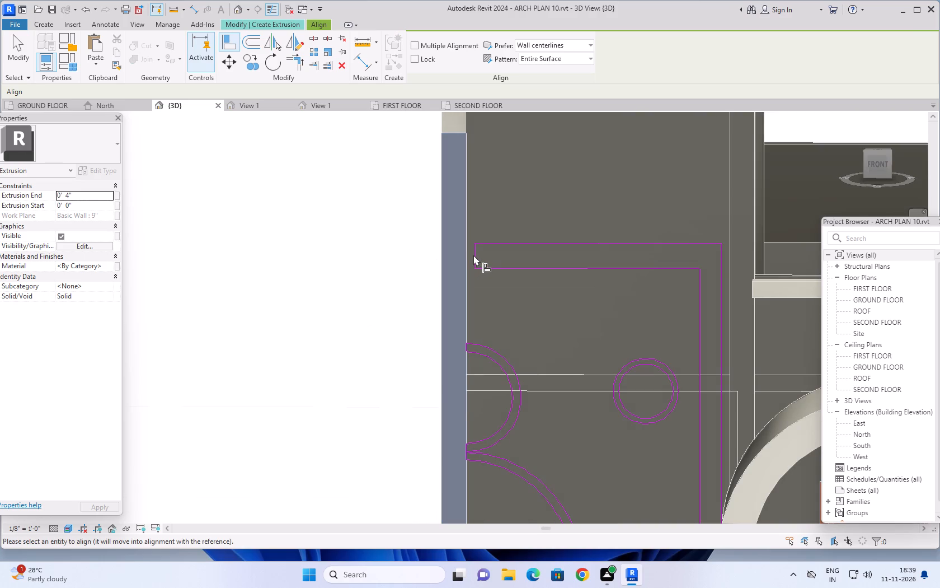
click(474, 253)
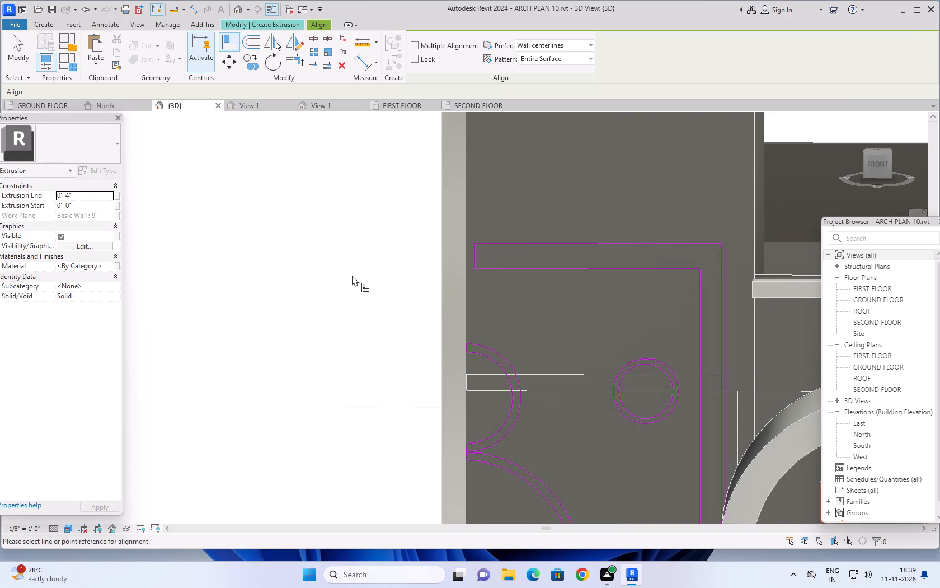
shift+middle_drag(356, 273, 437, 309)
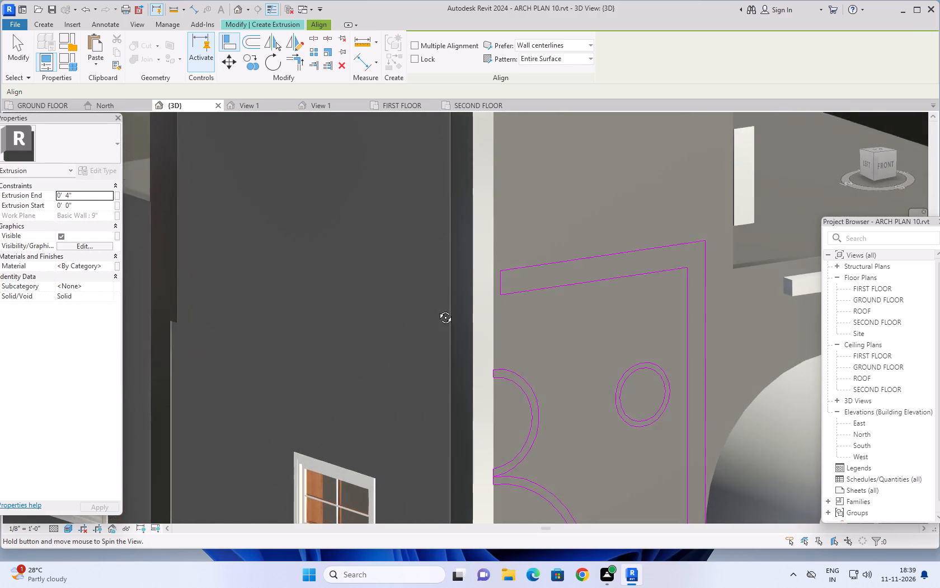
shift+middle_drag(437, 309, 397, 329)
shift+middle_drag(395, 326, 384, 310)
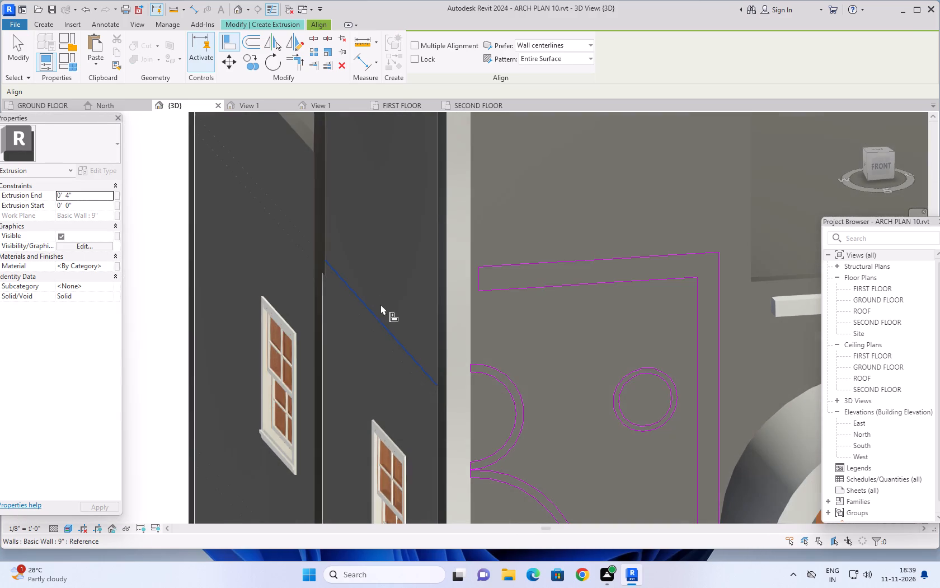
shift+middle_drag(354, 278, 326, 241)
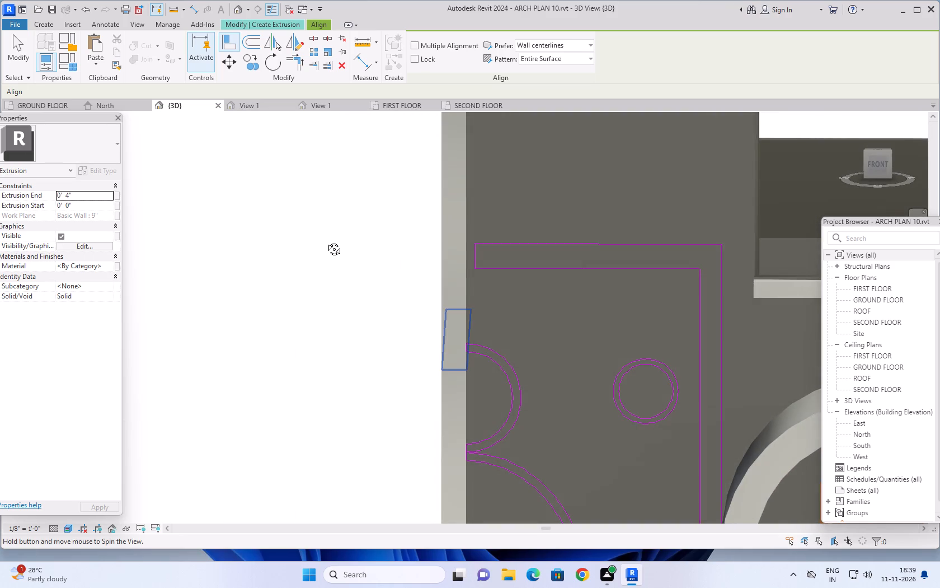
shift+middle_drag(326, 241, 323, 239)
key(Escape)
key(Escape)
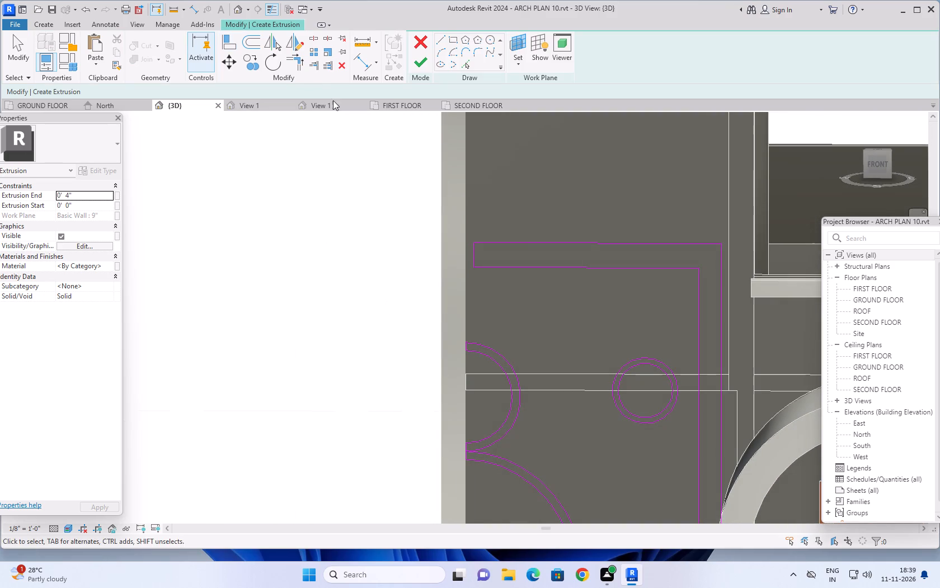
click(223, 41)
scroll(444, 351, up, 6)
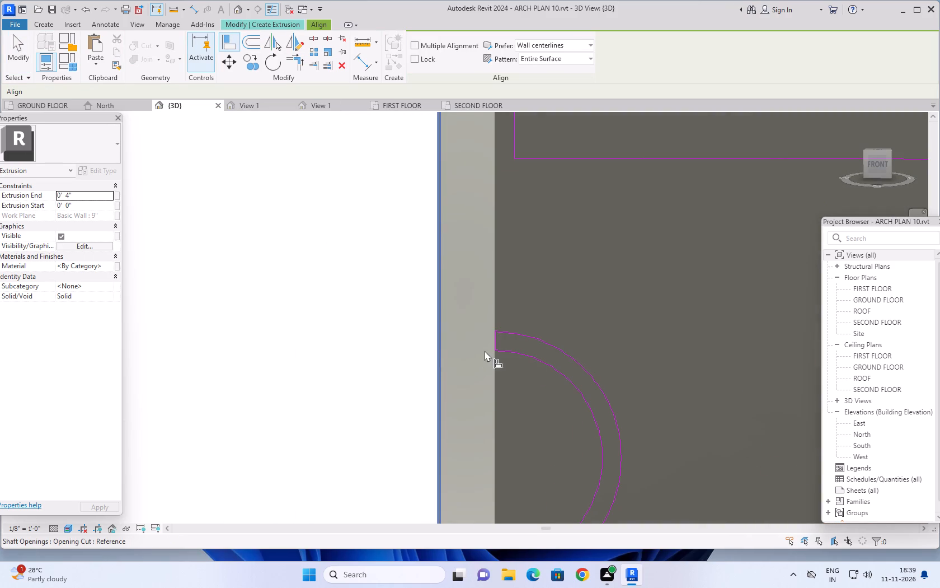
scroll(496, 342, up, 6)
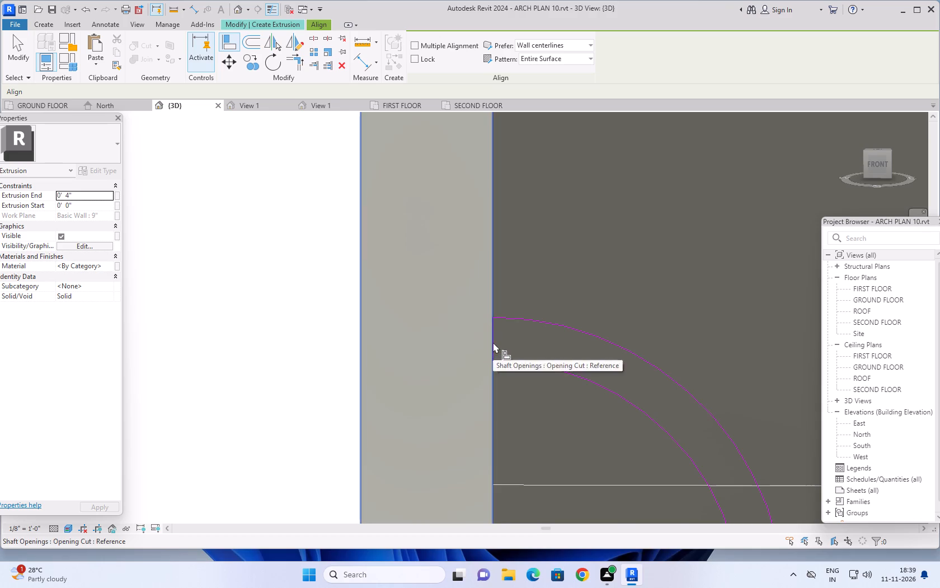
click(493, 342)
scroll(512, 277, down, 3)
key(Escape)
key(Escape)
Nudge the L-shaped band's short end line outward until it meets the tower wall's edge.
middle_drag(545, 245, 545, 249)
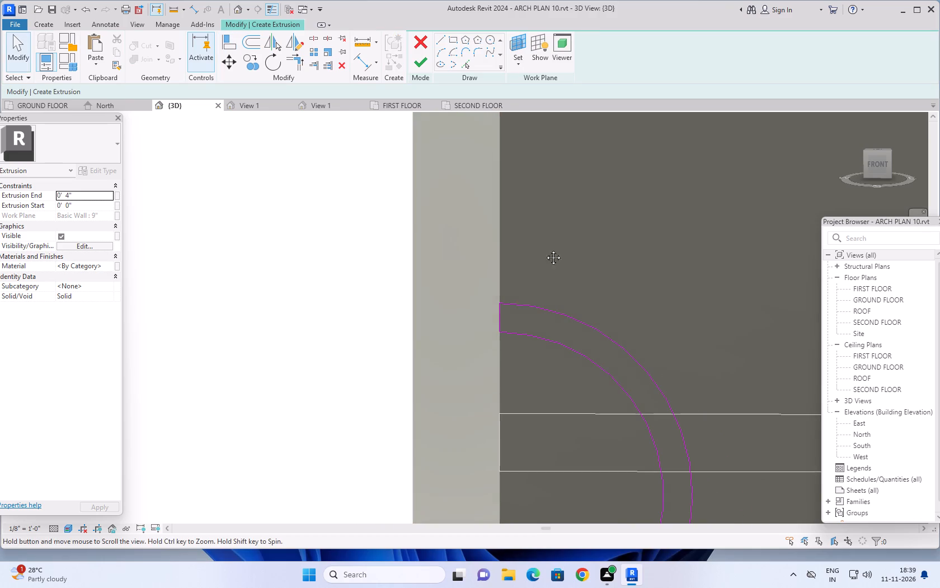
middle_drag(545, 249, 540, 354)
scroll(546, 321, down, 4)
middle_drag(564, 289, 556, 381)
key(Escape)
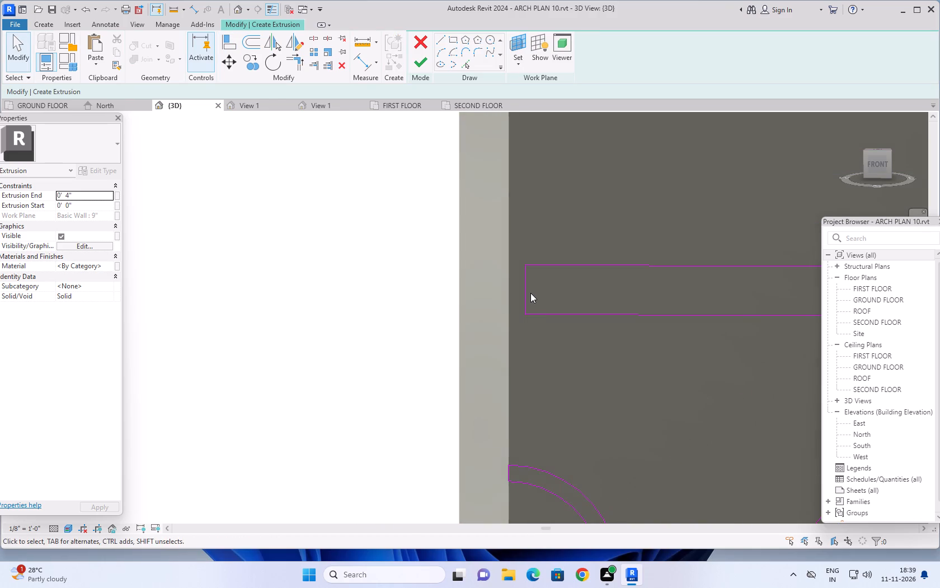
click(528, 292)
key(Left)
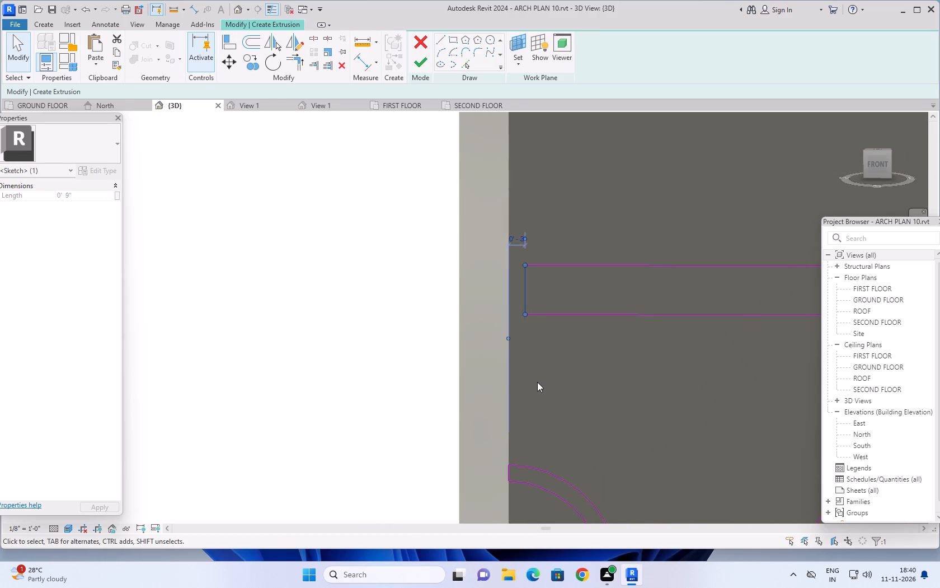
key(Left)
key(Left)
key(Left)
key(Left)
key(Left)
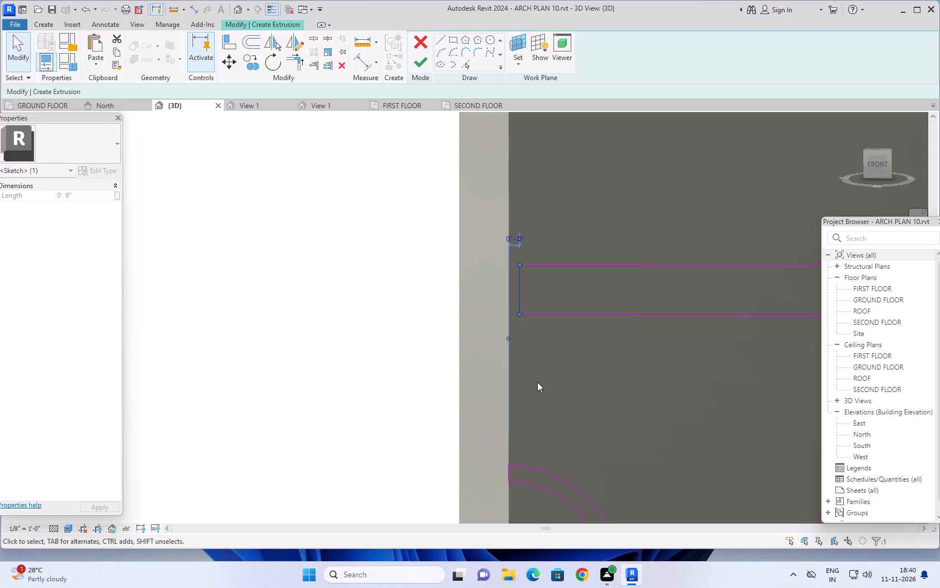
click(876, 164)
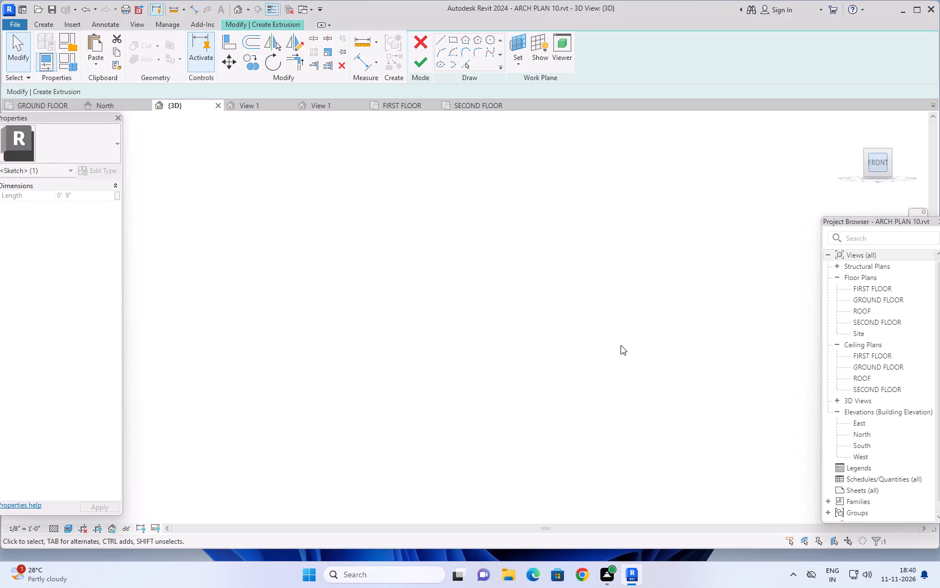
scroll(491, 244, down, 7)
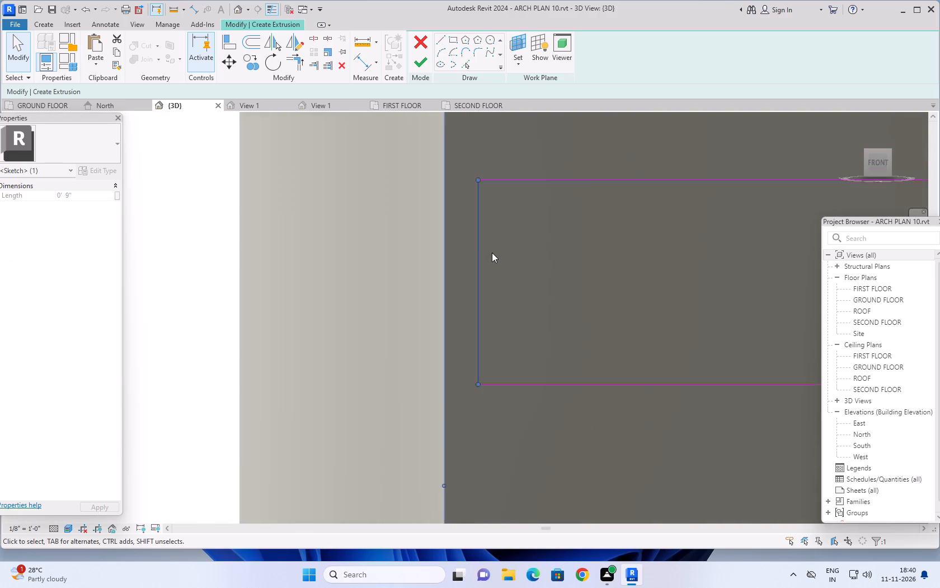
scroll(492, 253, down, 2)
key(Left)
key(Left)
key(Left)
key(Left)
key(Left)
key(Left)
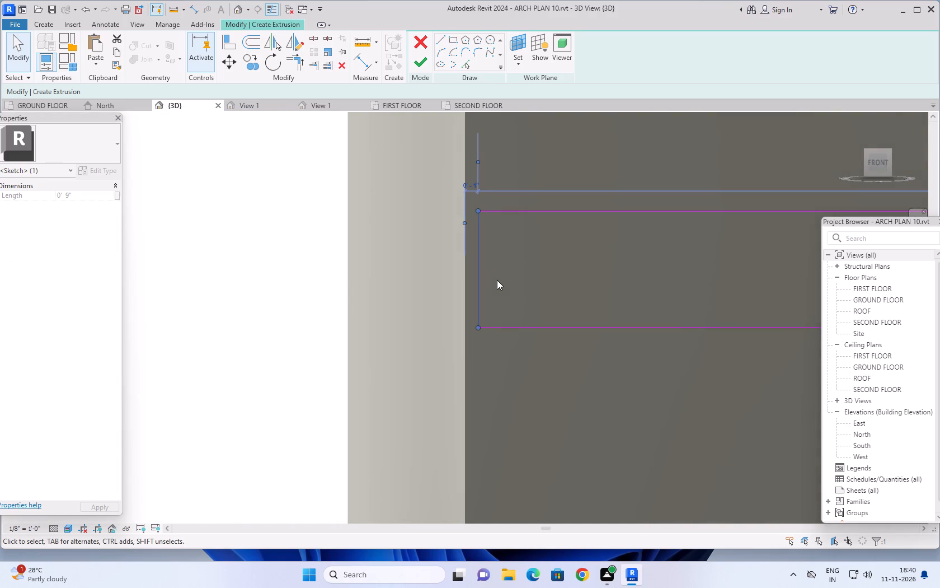
key(Left)
key(Left)
key(Left)
key(Left)
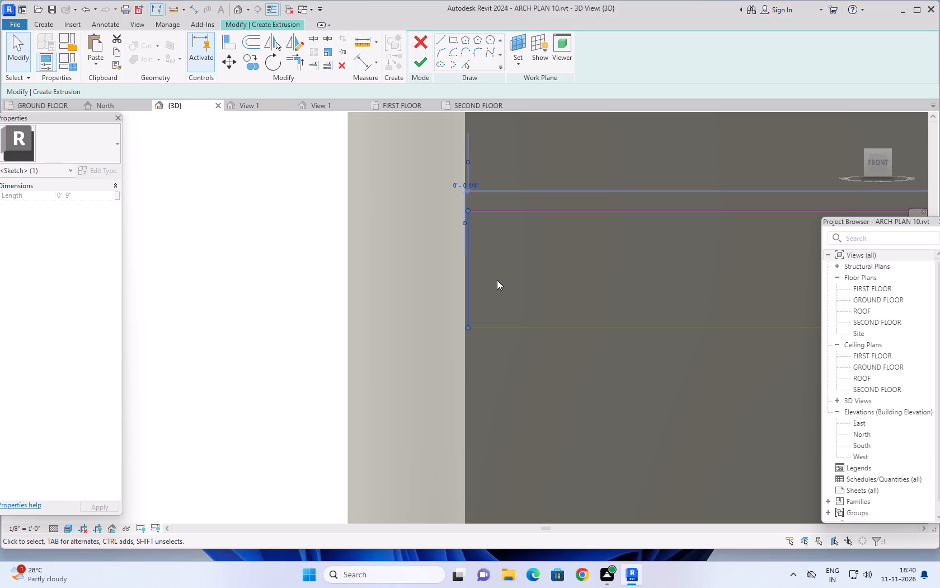
key(Left)
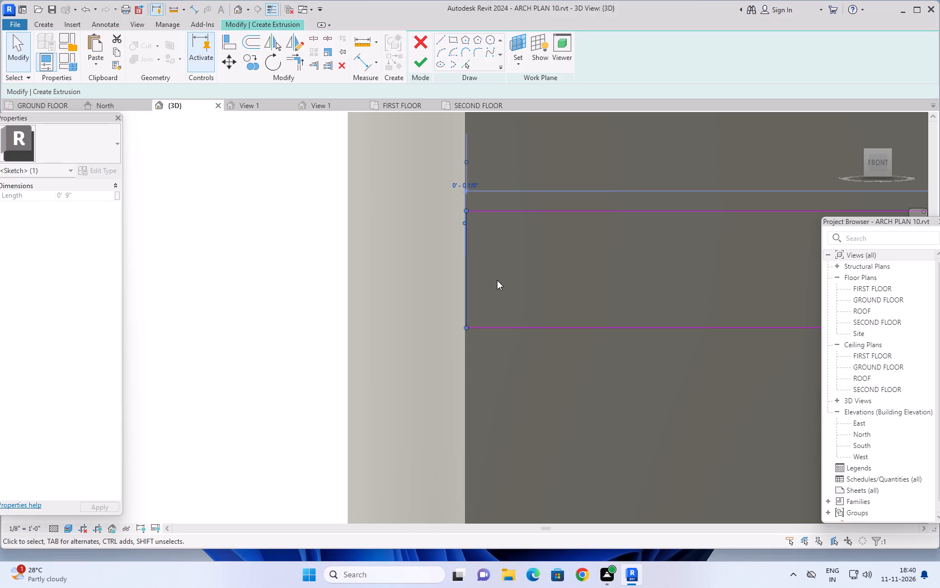
key(Left)
scroll(495, 288, down, 4)
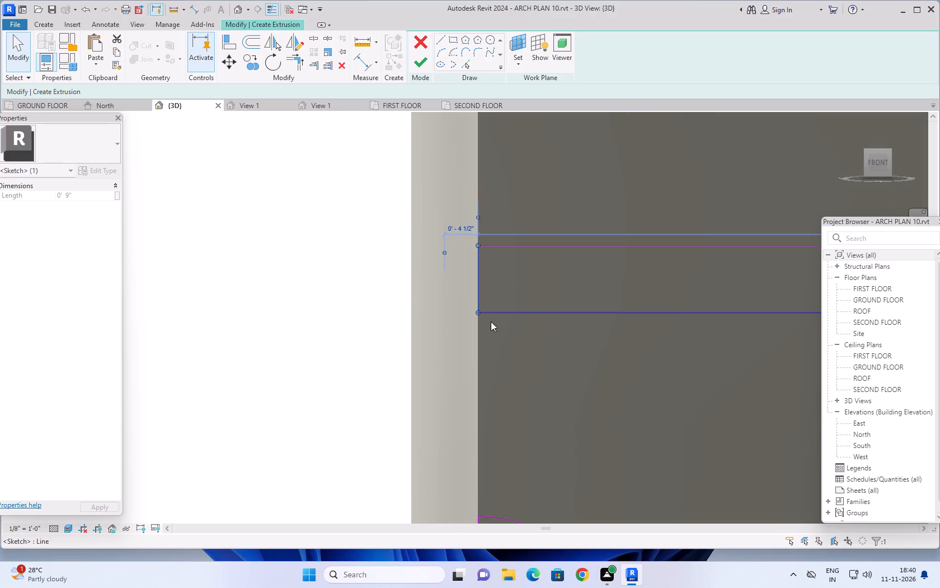
scroll(425, 351, down, 3)
scroll(369, 357, down, 4)
scroll(321, 346, down, 3)
key(Escape)
Try to finish the extrusion sketch, examine the end lines where the two curved bands meet, and continue sketching.
scroll(302, 341, down, 2)
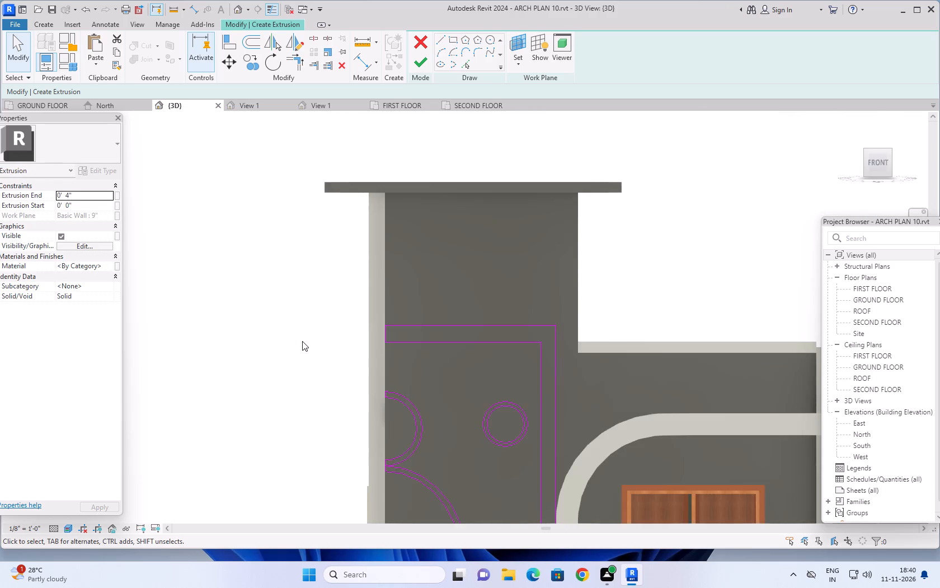
scroll(302, 341, down, 5)
middle_drag(303, 347, 384, 279)
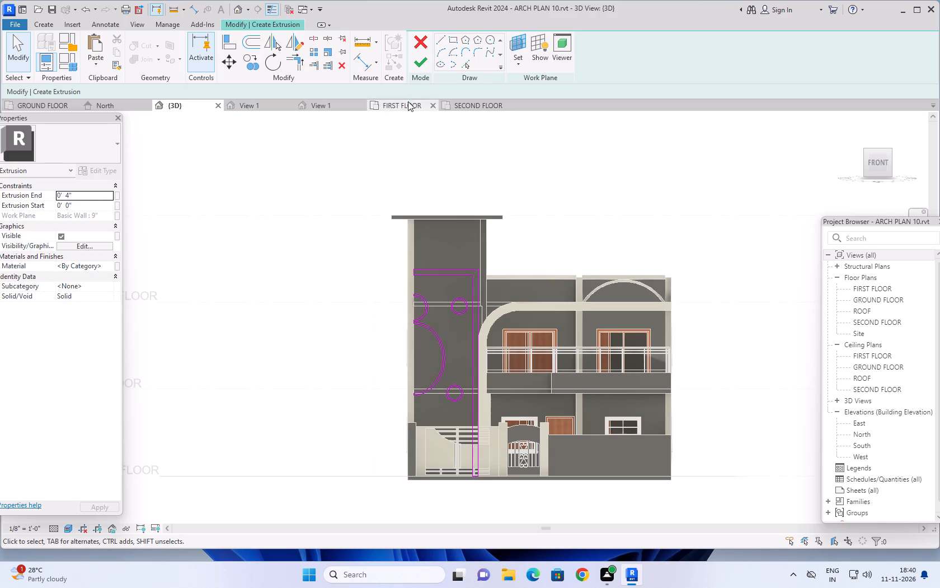
click(421, 65)
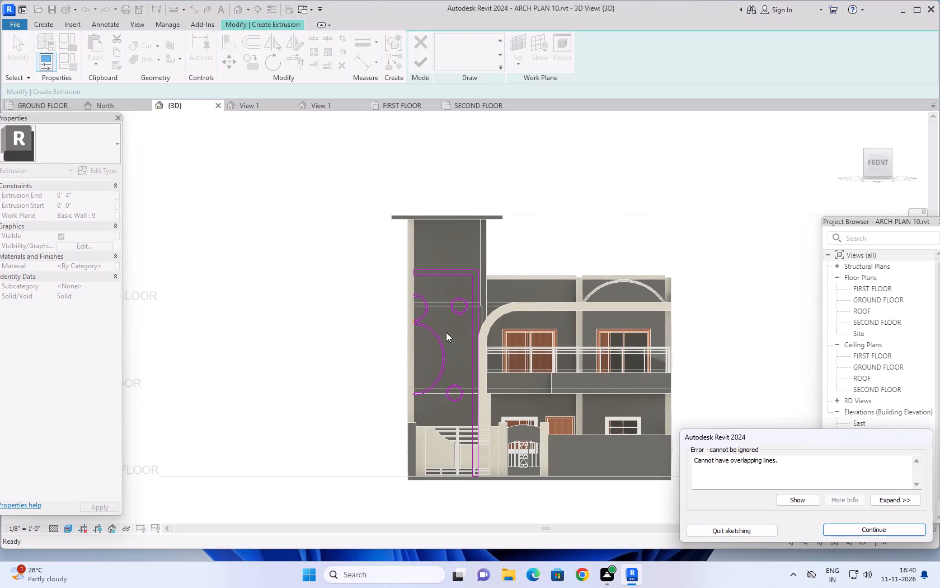
scroll(406, 296, up, 5)
scroll(436, 369, up, 7)
scroll(408, 328, up, 6)
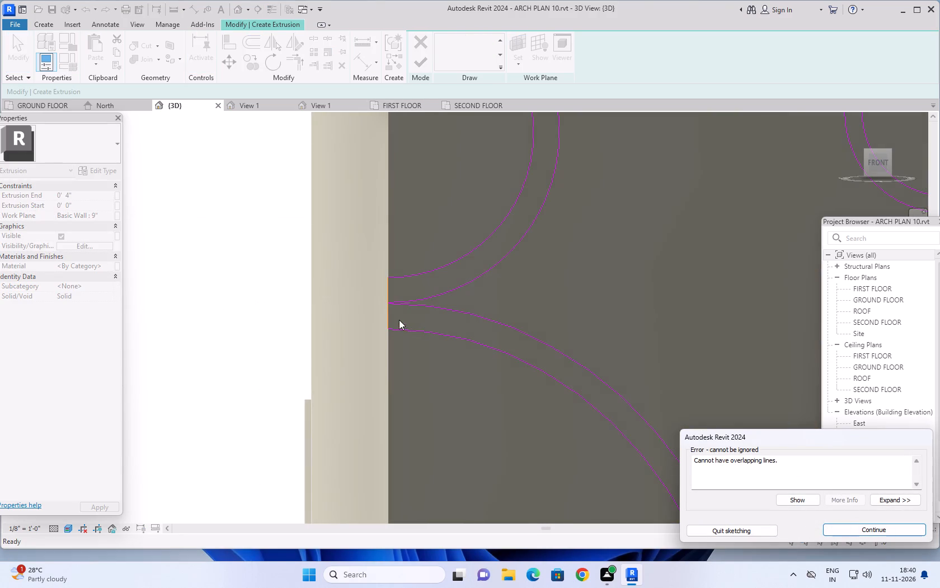
scroll(383, 304, up, 12)
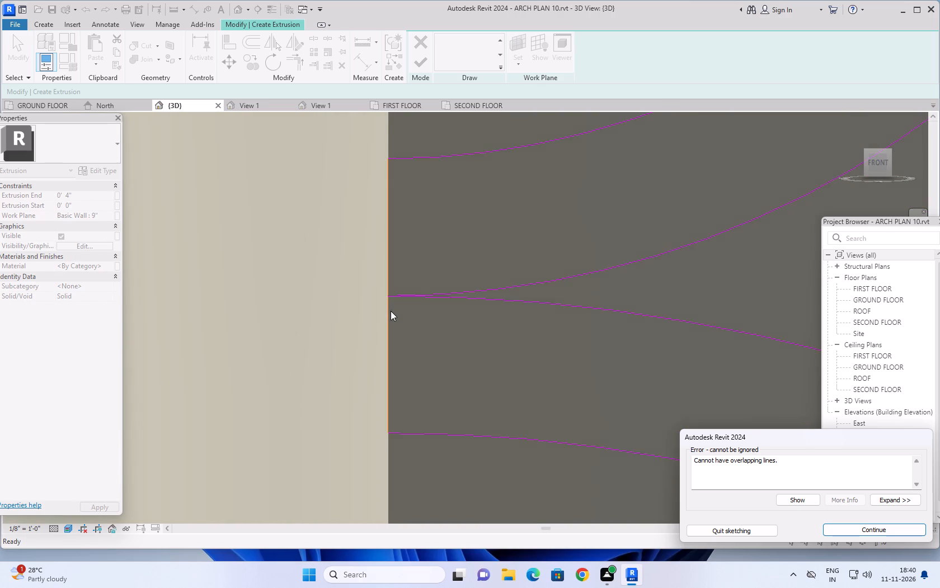
scroll(391, 311, down, 7)
scroll(473, 417, down, 4)
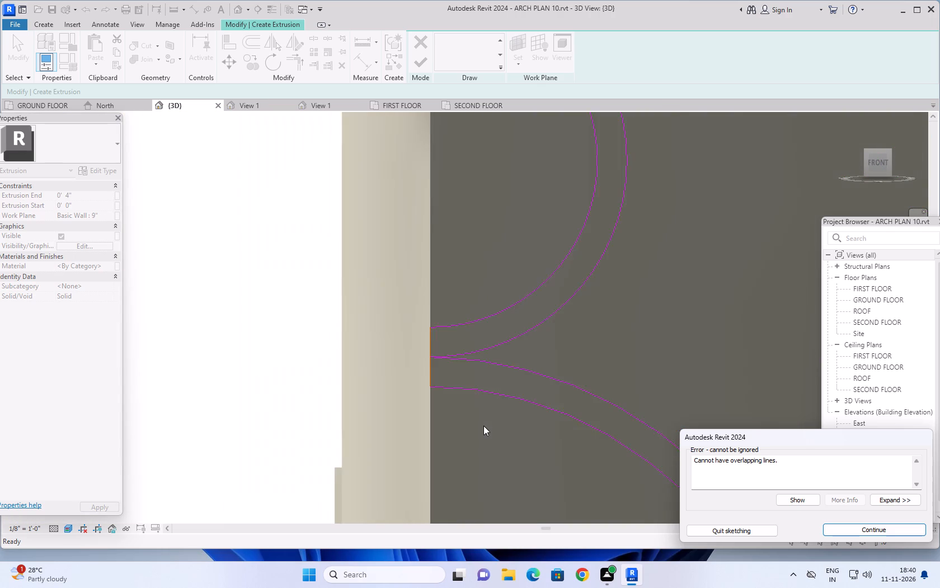
scroll(483, 426, down, 4)
click(852, 529)
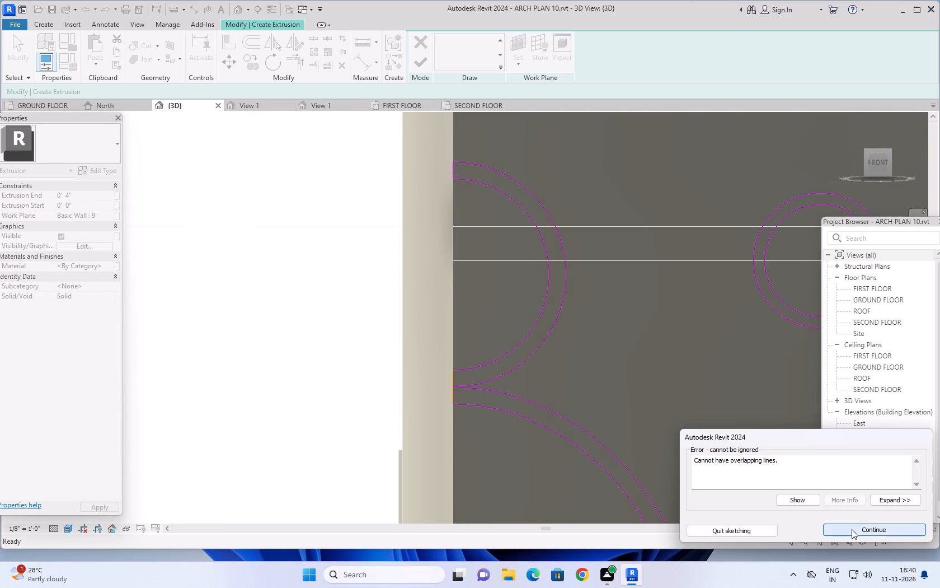
Trim the upper curved band's inner arc to its short vertical end line at the tower wall's edge.
scroll(448, 386, up, 11)
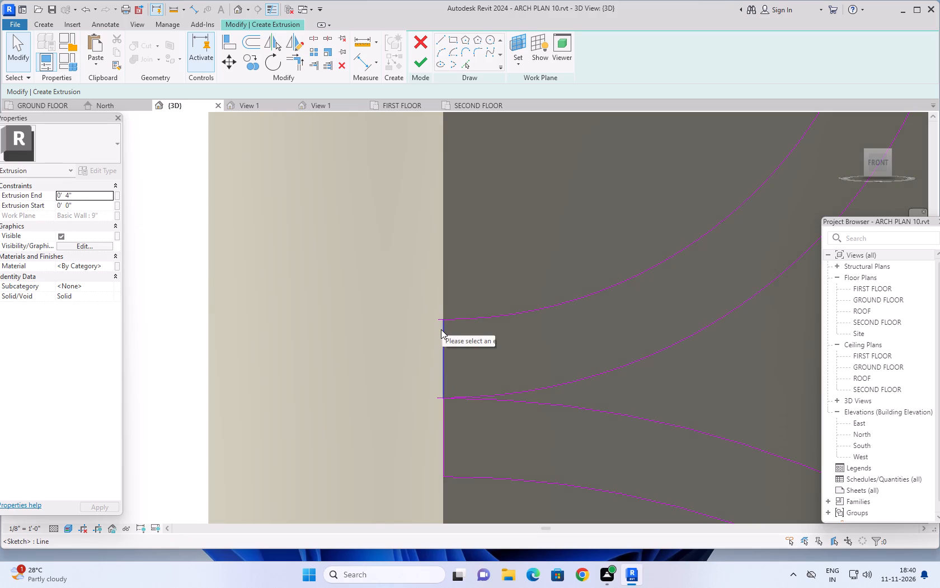
click(292, 63)
click(467, 319)
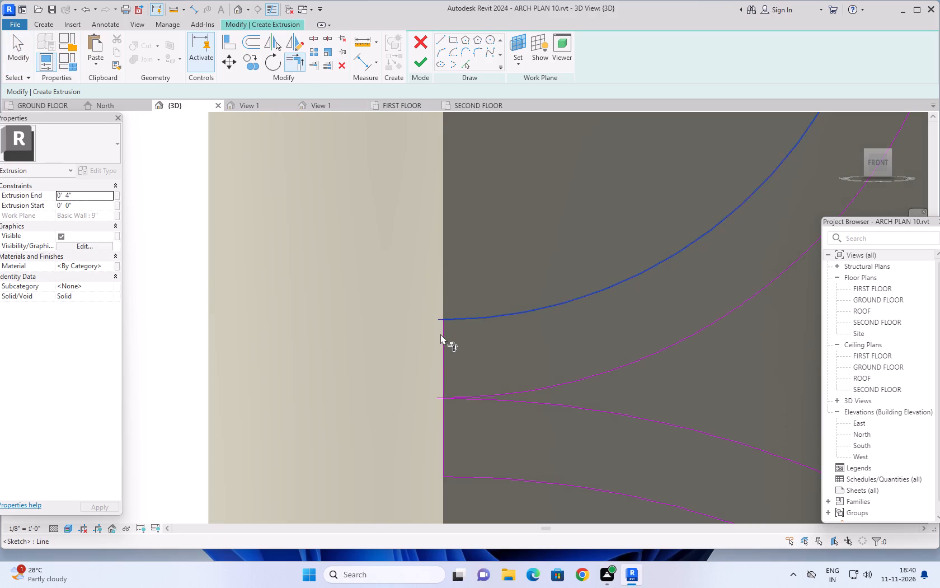
click(443, 331)
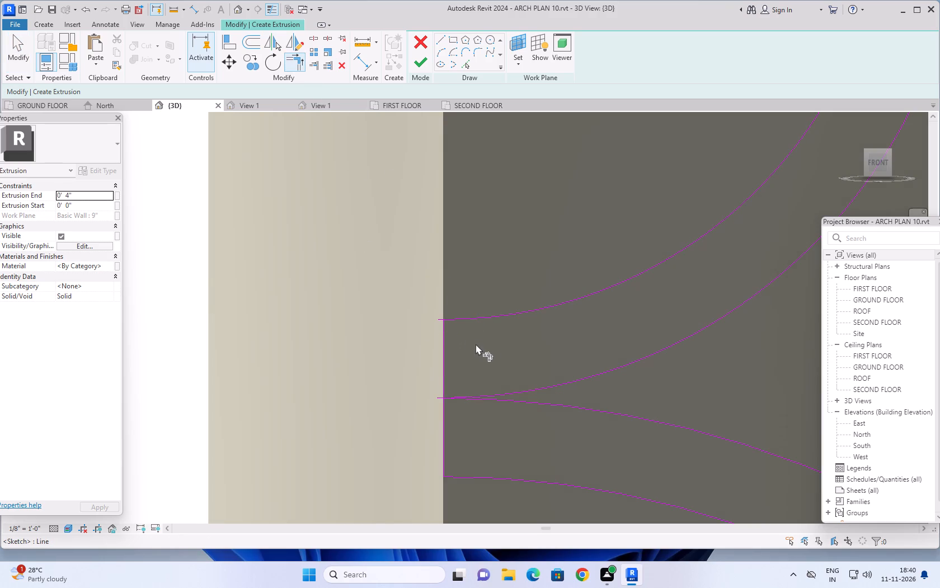
Delete the short vertical end lines of the two curved bands where they meet at the tower wall's edge.
scroll(450, 400, up, 1)
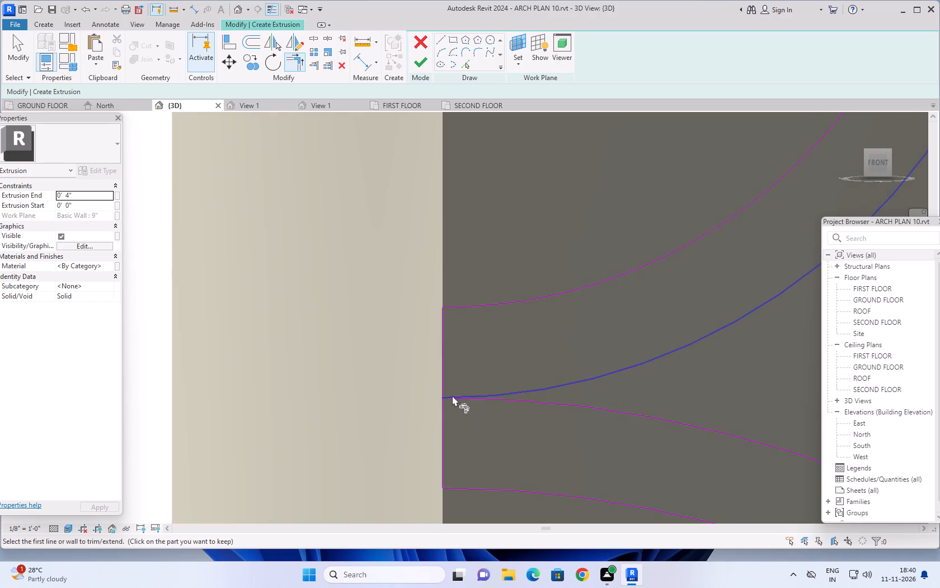
scroll(439, 399, up, 2)
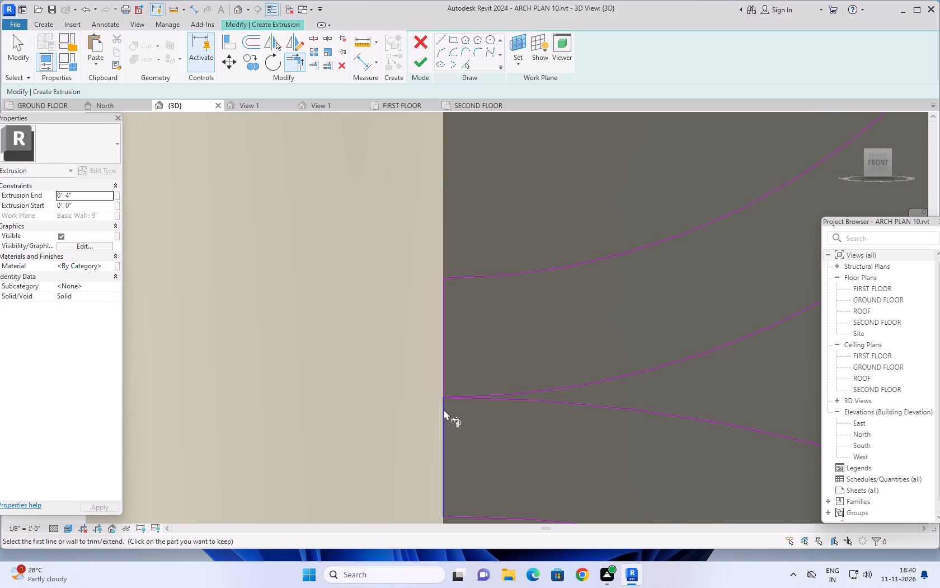
click(444, 409)
key(Delete)
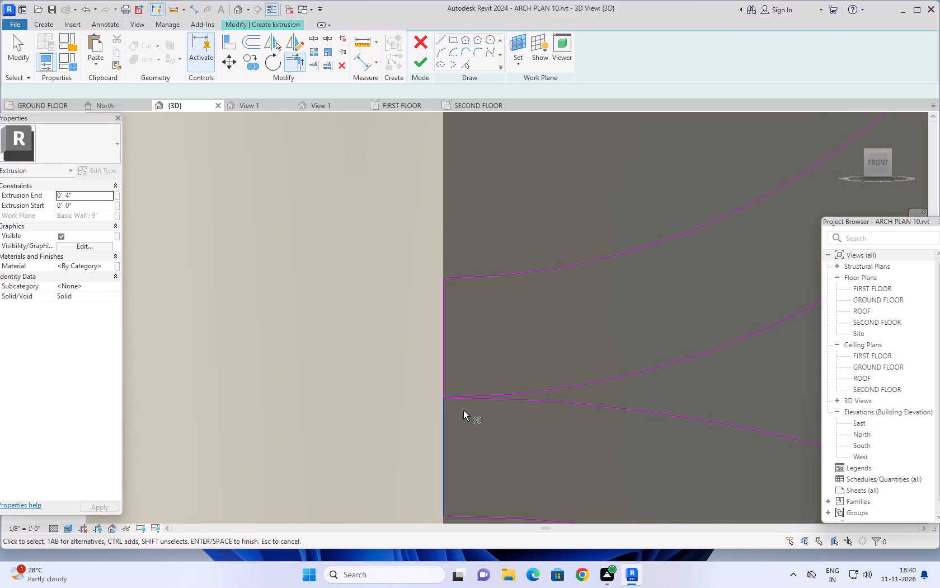
key(Escape)
key(Escape)
click(446, 363)
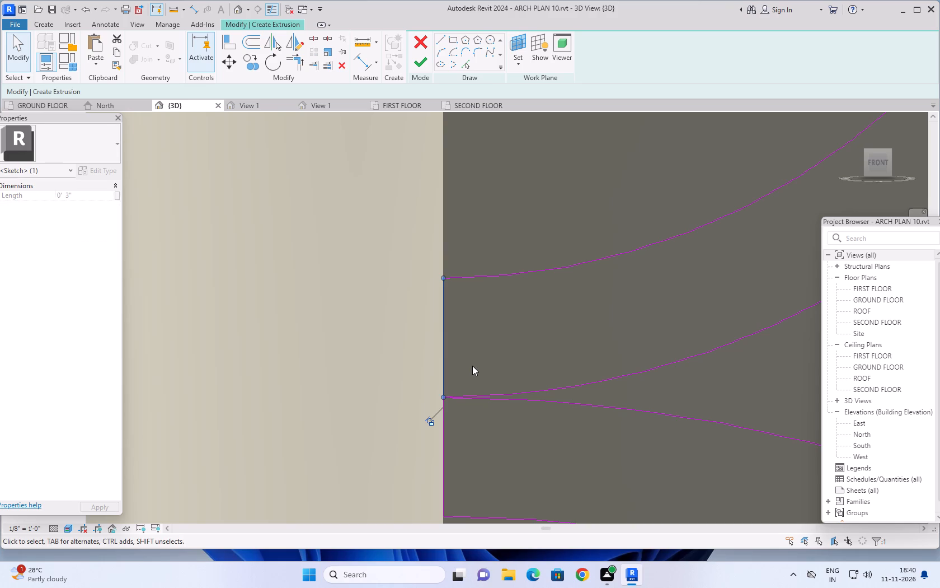
key(Delete)
click(444, 430)
key(Delete)
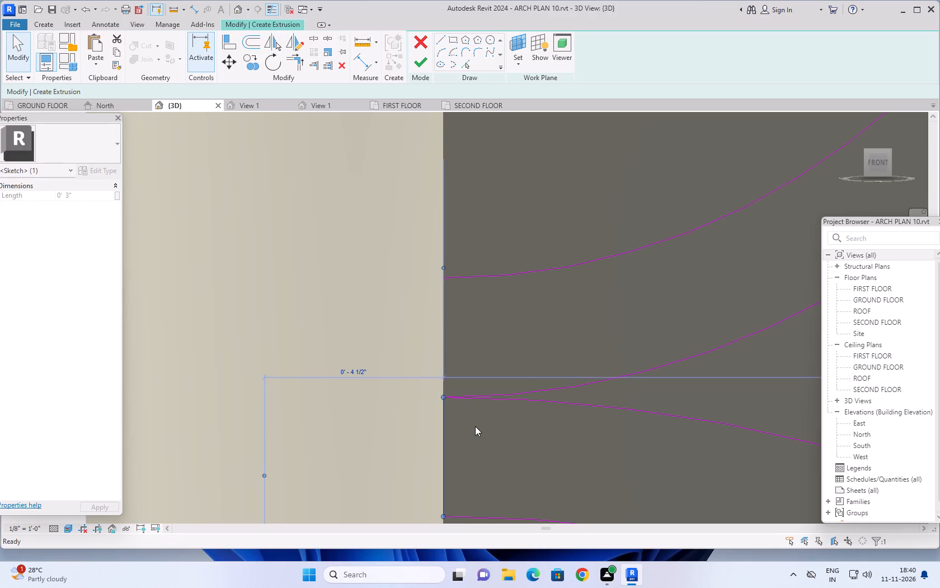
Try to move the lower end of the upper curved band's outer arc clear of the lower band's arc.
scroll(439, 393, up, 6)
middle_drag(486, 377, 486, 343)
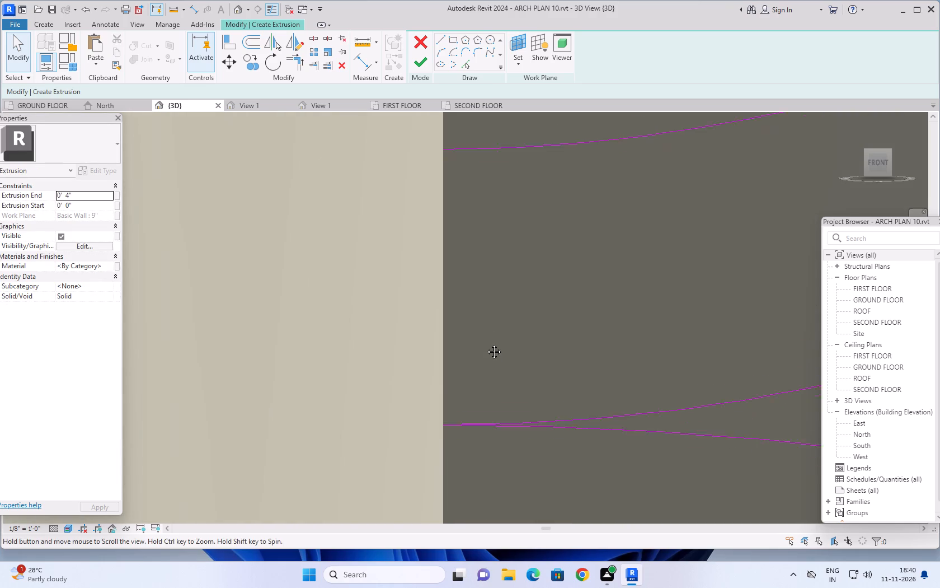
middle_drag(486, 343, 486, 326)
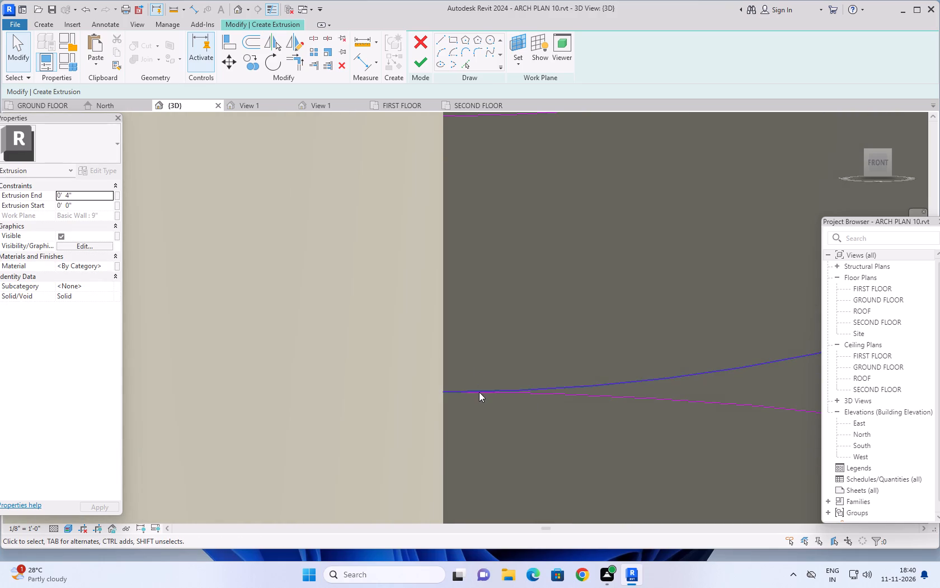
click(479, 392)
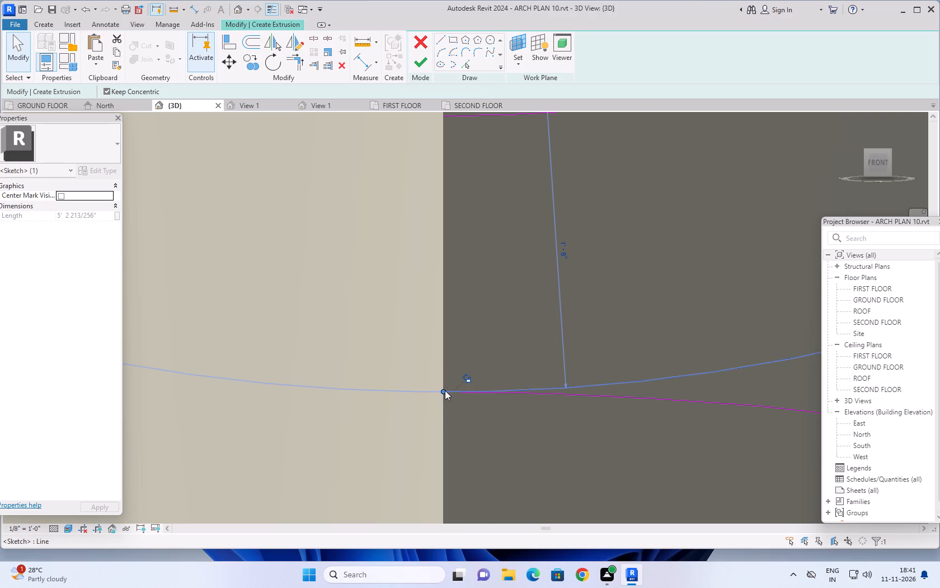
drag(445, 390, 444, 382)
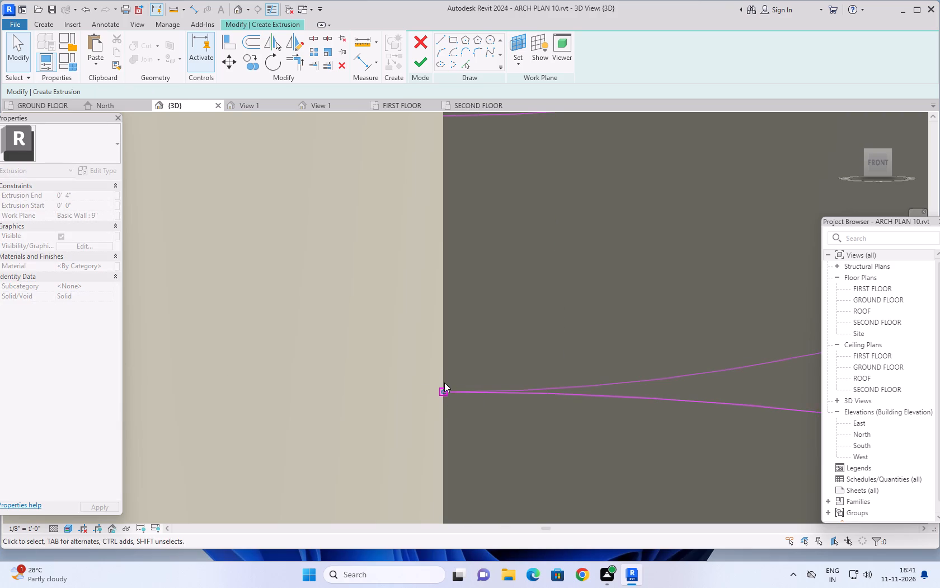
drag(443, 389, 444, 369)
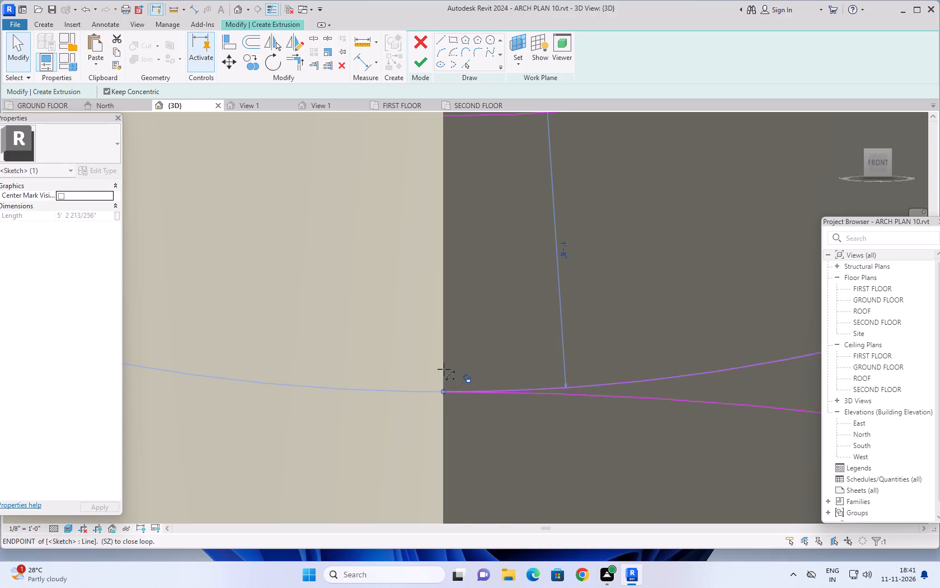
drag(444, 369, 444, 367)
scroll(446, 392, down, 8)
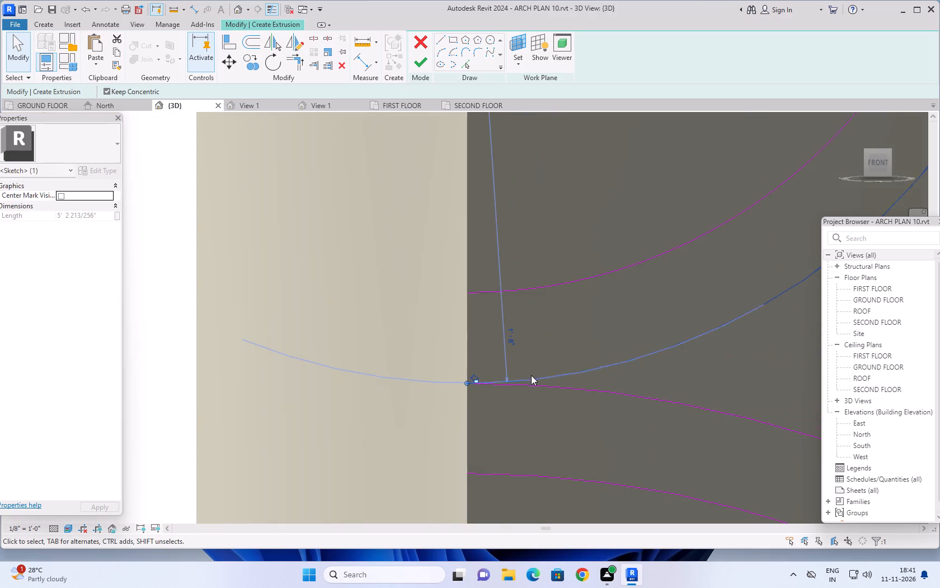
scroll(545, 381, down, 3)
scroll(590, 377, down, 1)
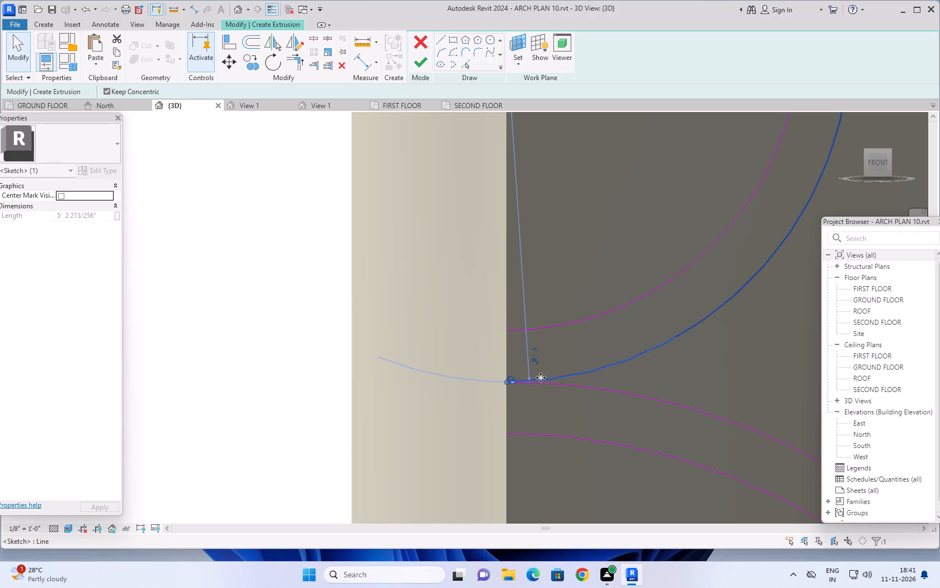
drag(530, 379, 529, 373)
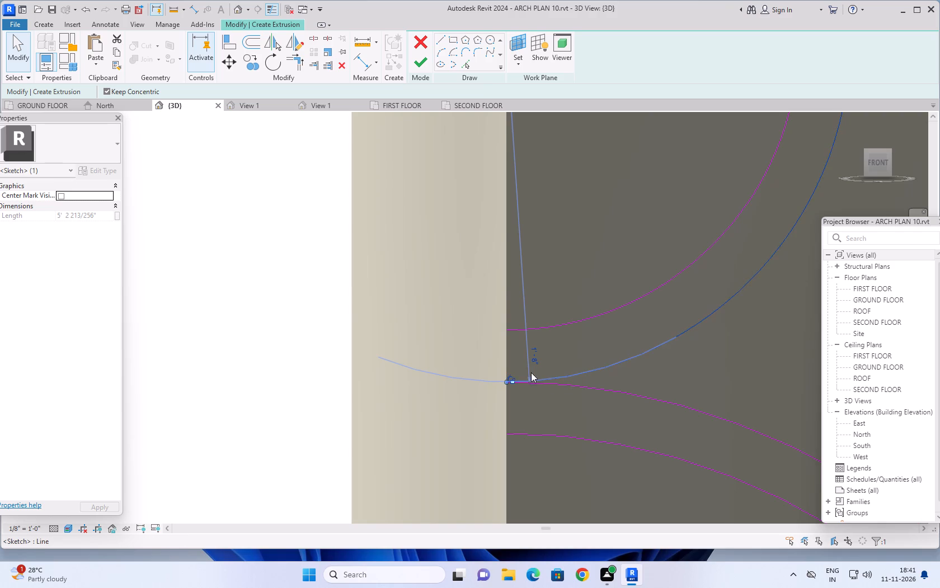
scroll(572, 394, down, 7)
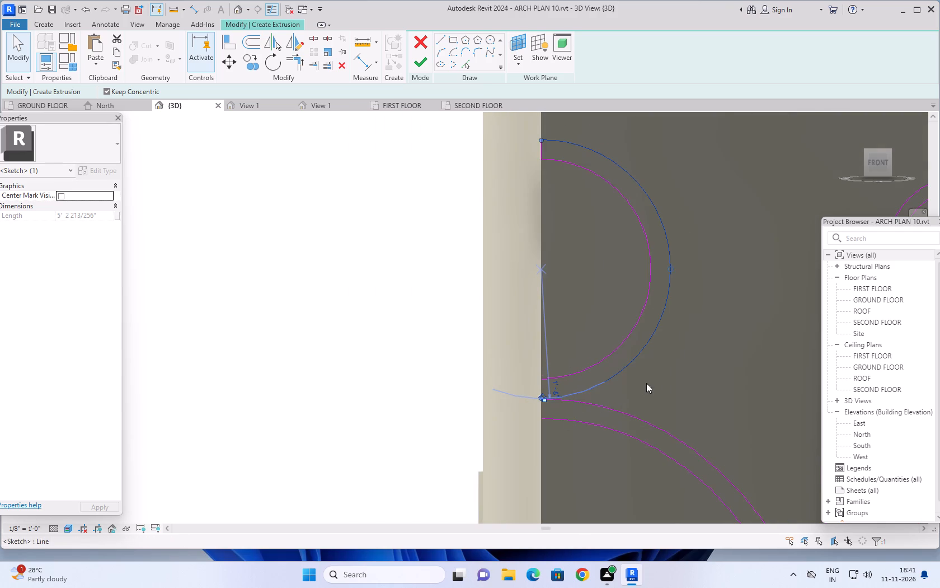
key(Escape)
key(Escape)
Examine the junction of the two curved bands and the rest of the tower wall sketch.
middle_drag(555, 430, 551, 433)
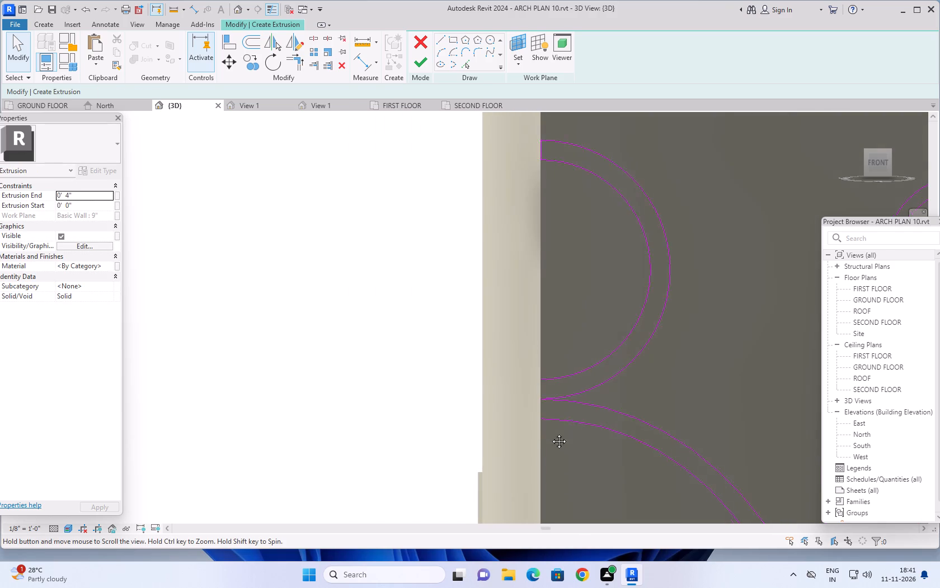
middle_drag(551, 433, 545, 447)
scroll(547, 440, down, 1)
scroll(532, 429, up, 18)
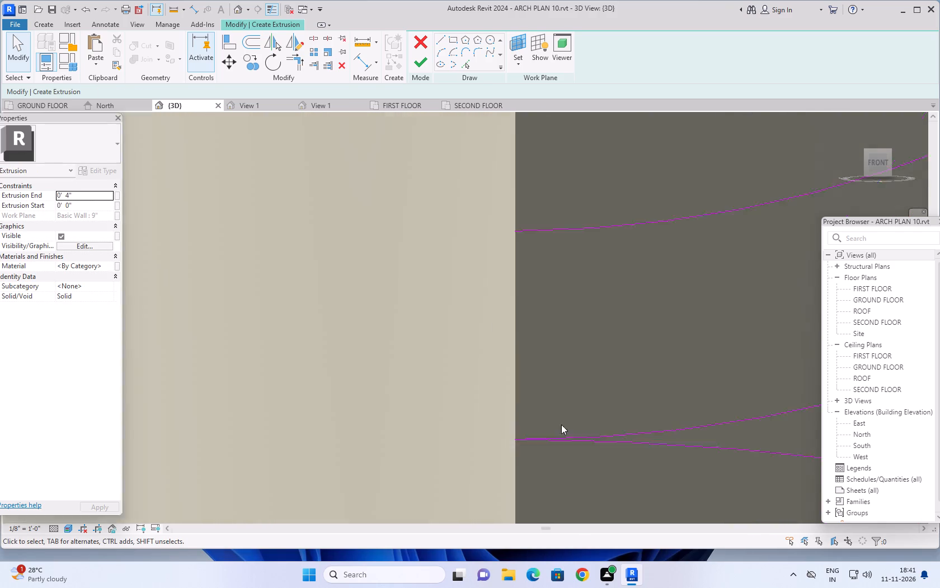
scroll(566, 436, up, 6)
scroll(537, 416, down, 3)
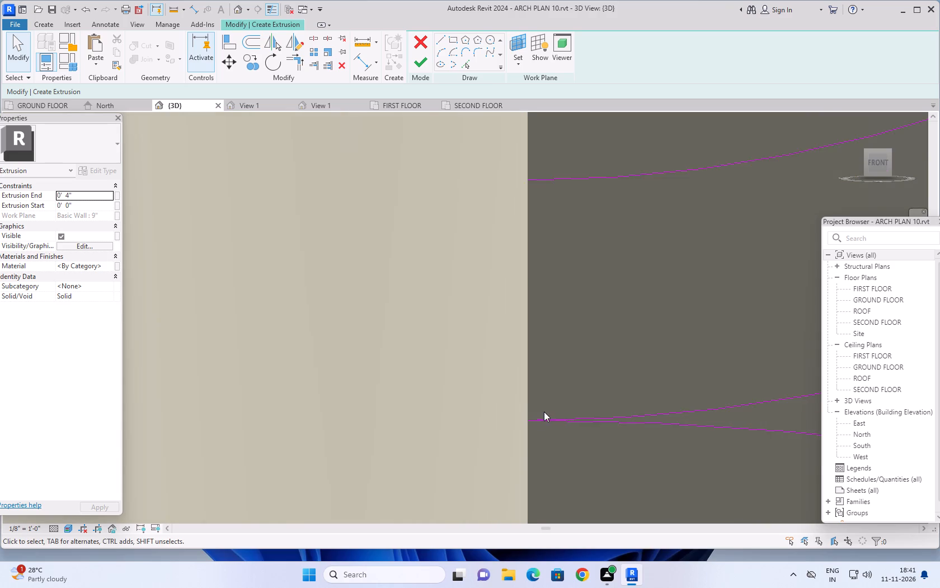
scroll(544, 412, down, 20)
scroll(544, 412, down, 6)
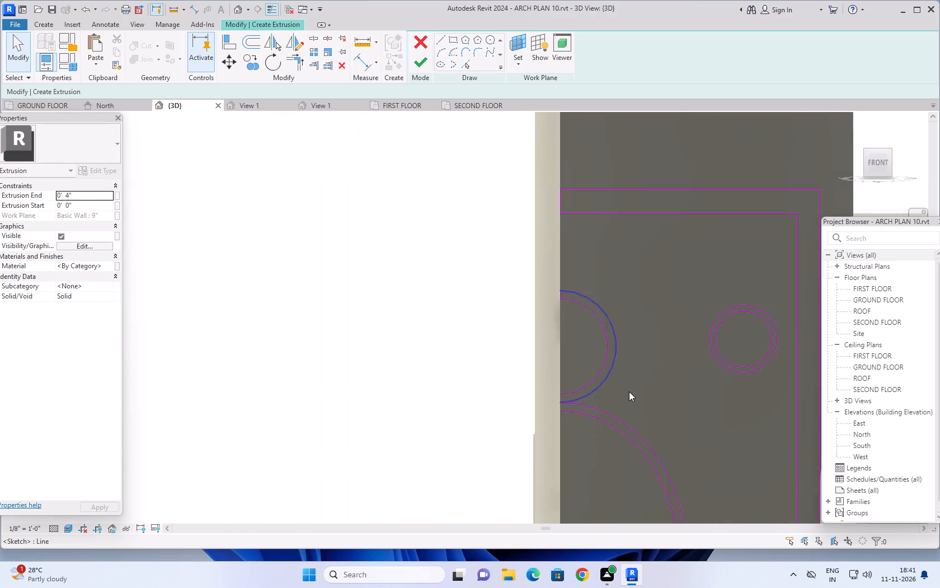
scroll(629, 391, down, 3)
middle_drag(642, 392, 571, 258)
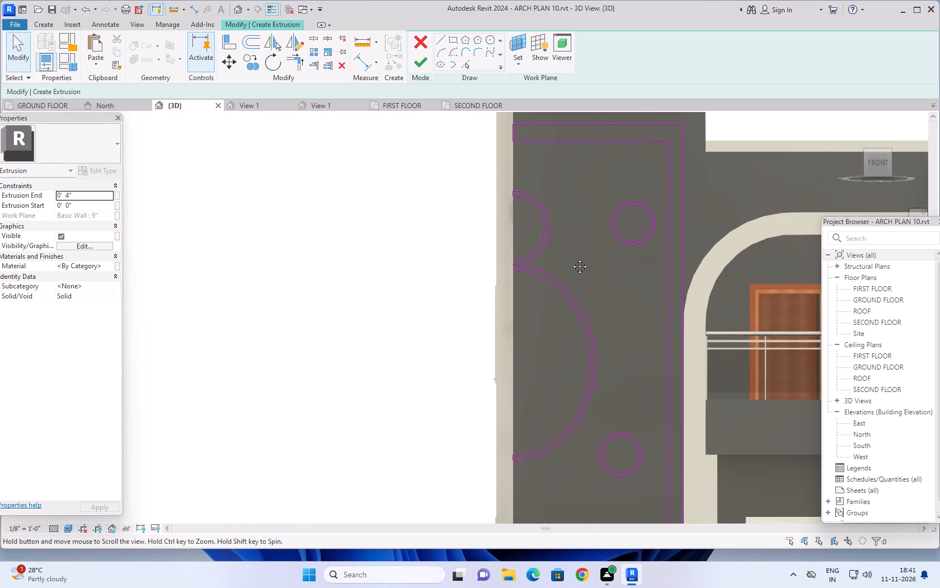
middle_drag(571, 258, 590, 414)
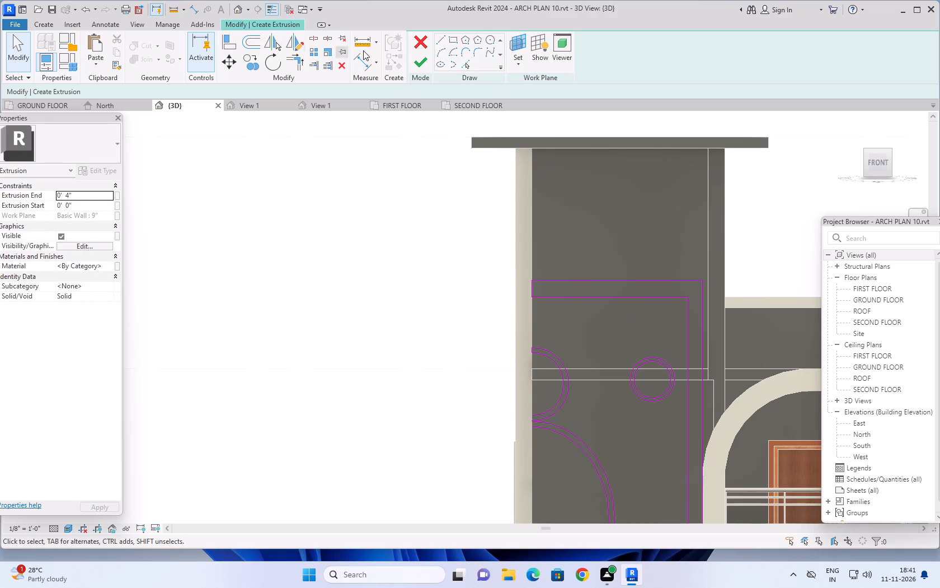
Draw a vertical end line along the tower wall's edge joining the lower ends of the upper curved band's two arcs.
click(438, 40)
scroll(538, 375, up, 15)
scroll(554, 347, down, 5)
middle_drag(573, 413, 571, 213)
scroll(548, 349, up, 8)
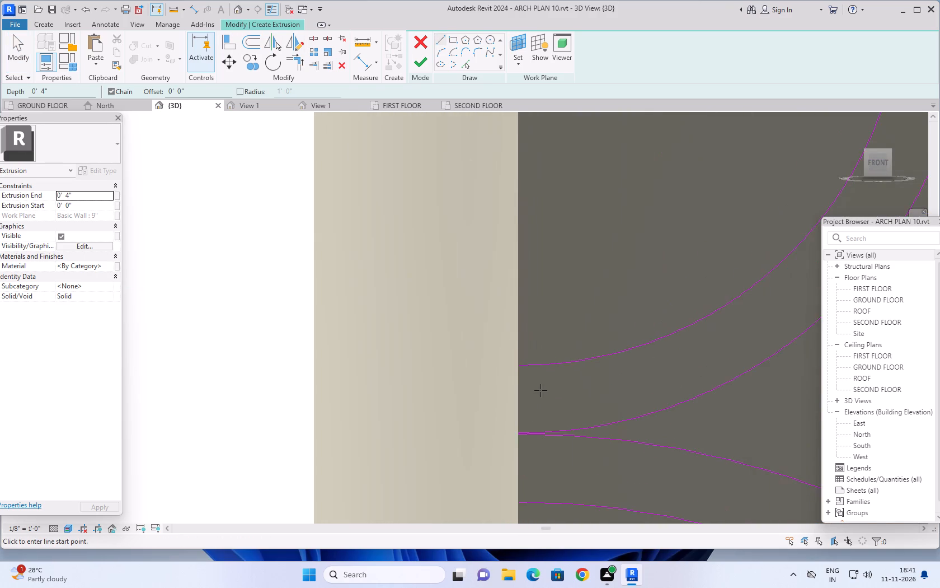
middle_drag(553, 372, 631, 284)
scroll(607, 334, up, 10)
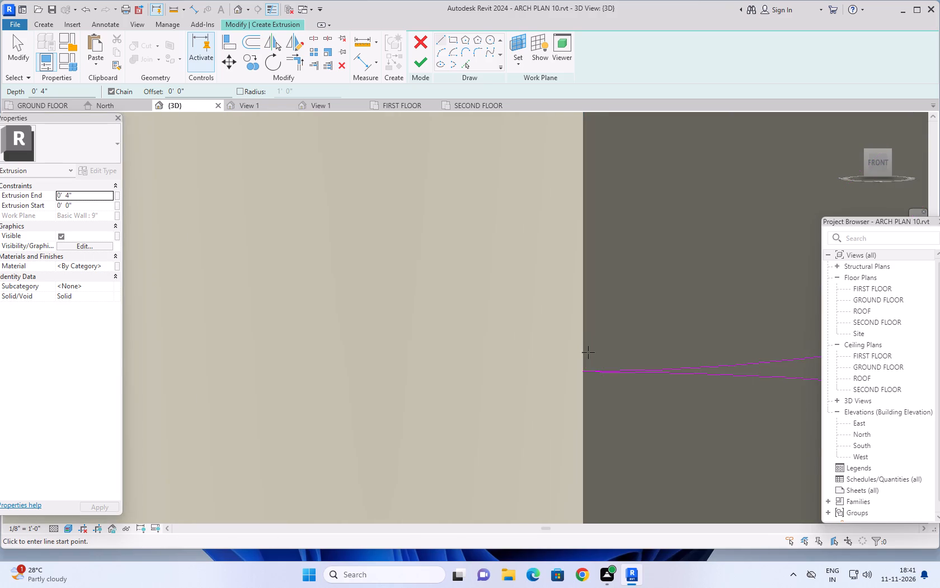
scroll(588, 352, up, 10)
scroll(567, 400, up, 6)
scroll(529, 426, up, 6)
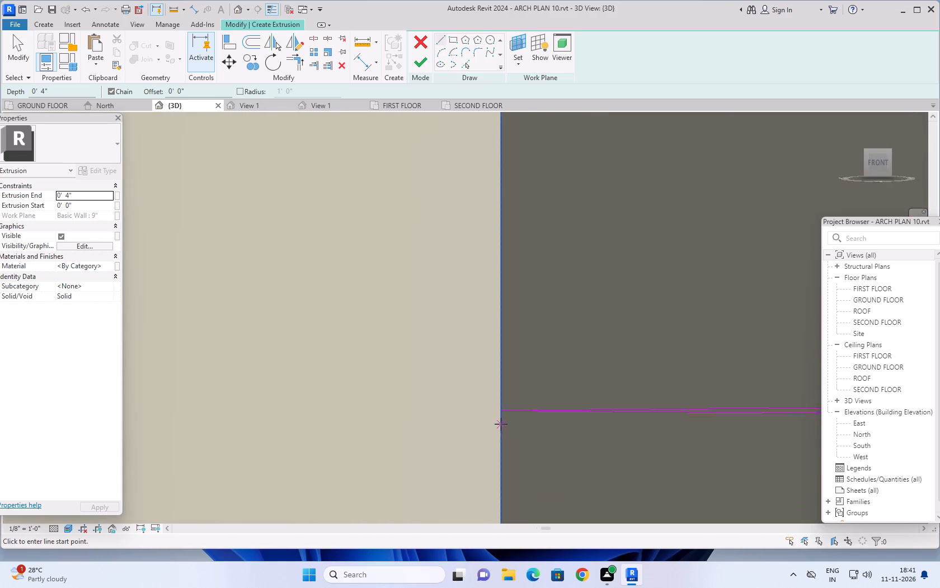
scroll(498, 424, up, 12)
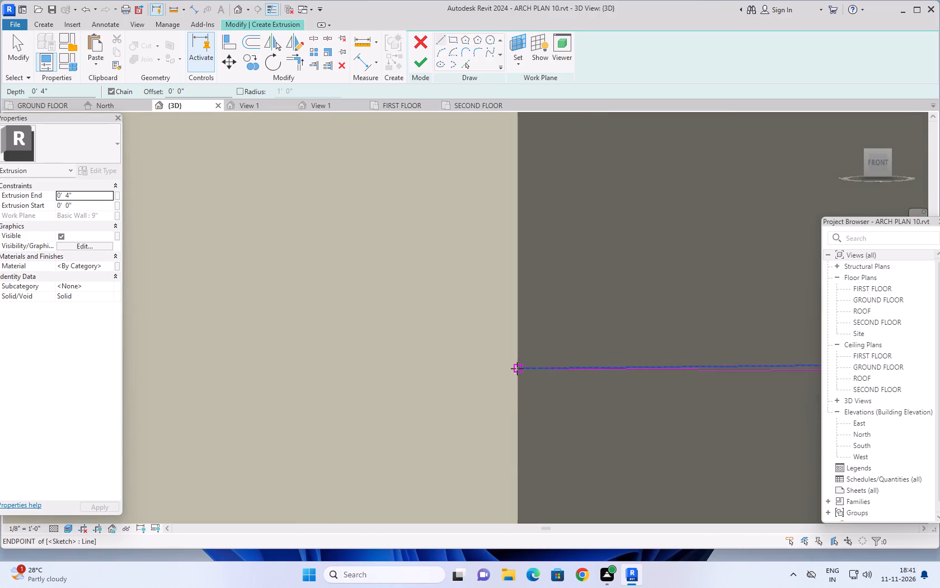
click(517, 368)
scroll(540, 248, down, 7)
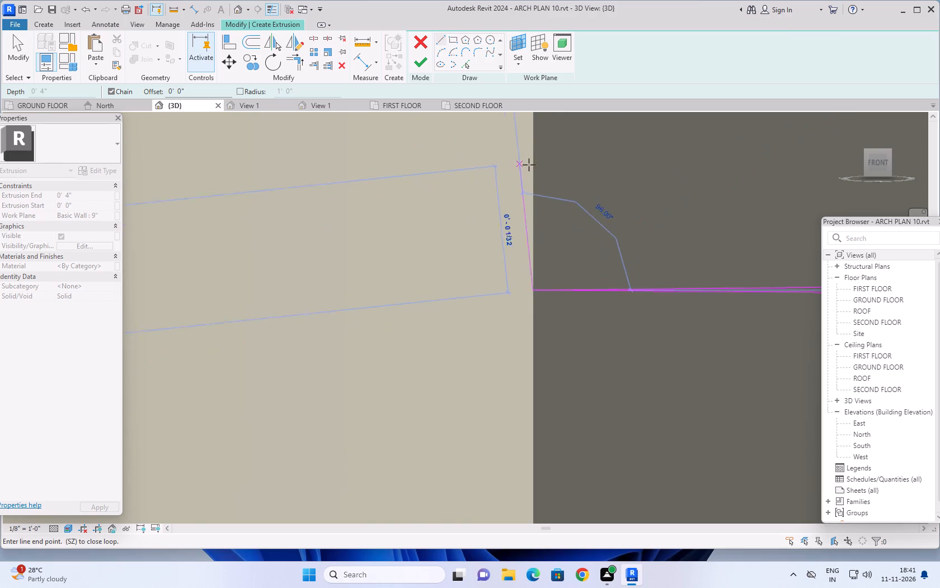
scroll(543, 166, down, 5)
middle_drag(541, 172, 502, 419)
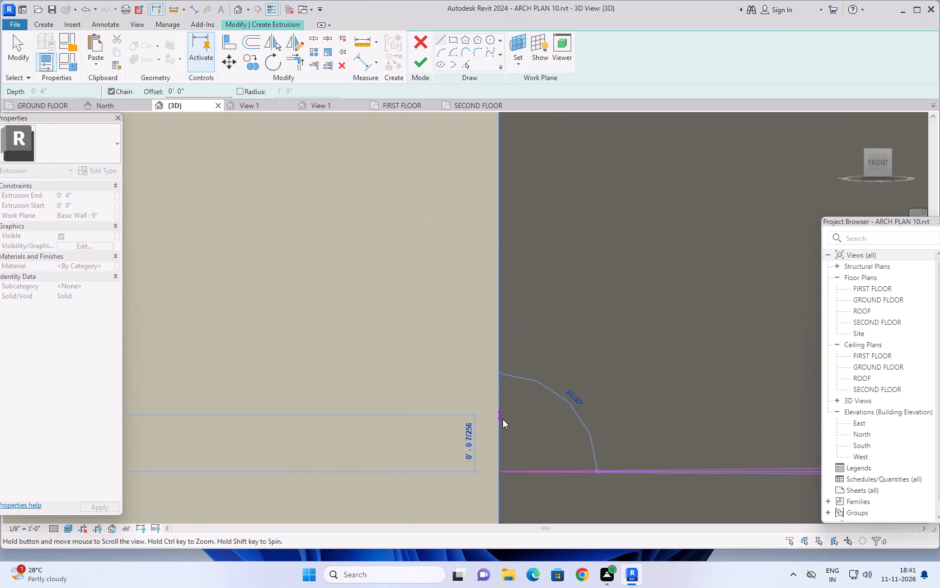
scroll(508, 339, down, 17)
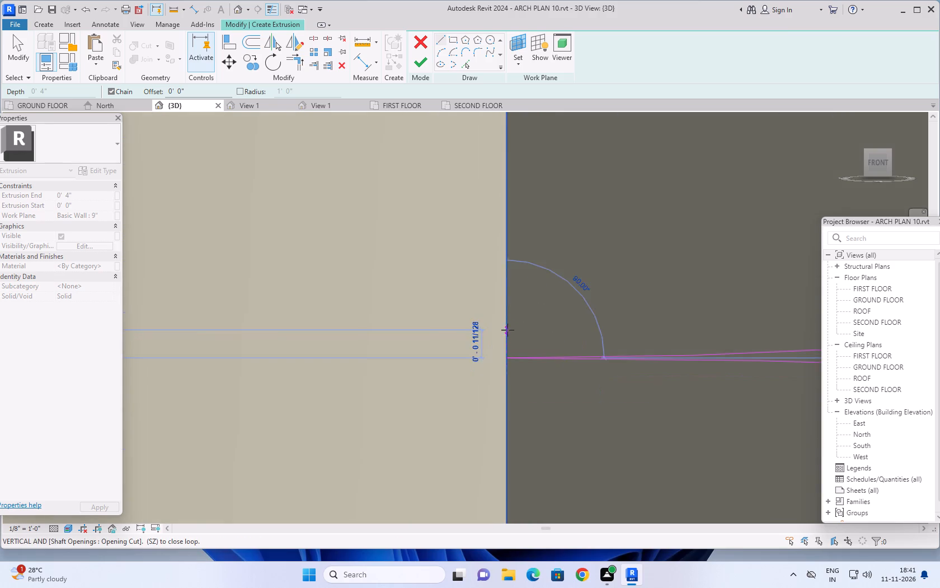
scroll(507, 330, down, 16)
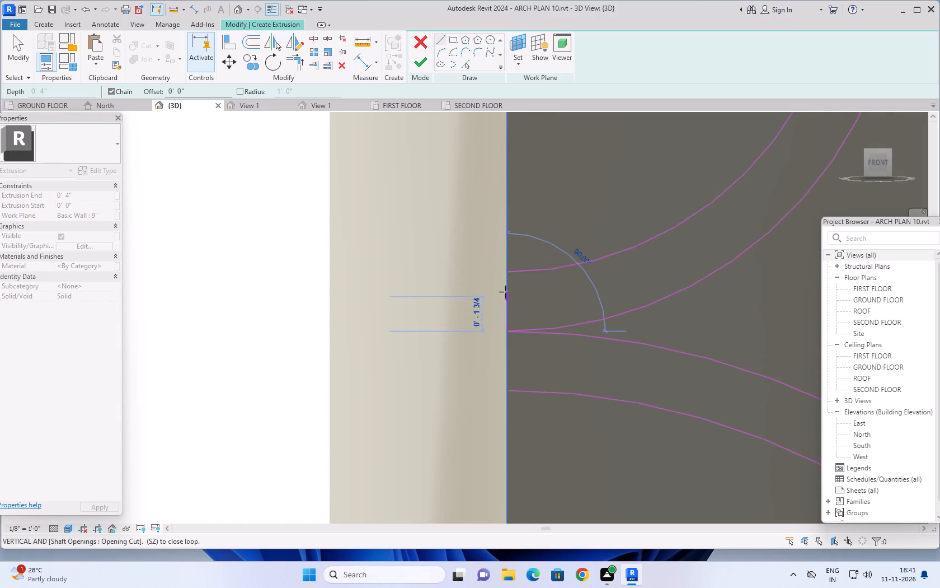
click(505, 272)
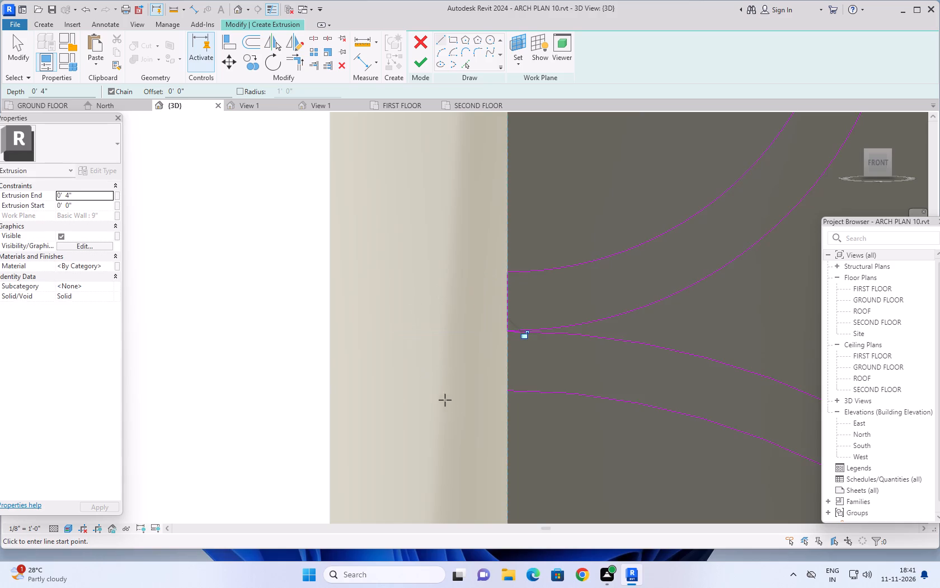
Draw a vertical end line along the wall's edge from the lower curved band's inner arc to its outer arc.
click(508, 390)
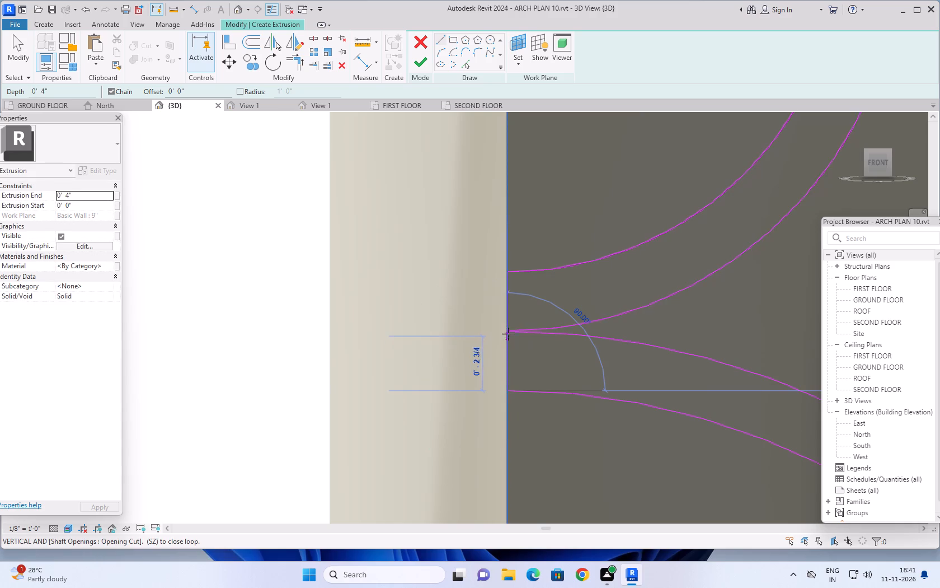
click(508, 333)
key(Escape)
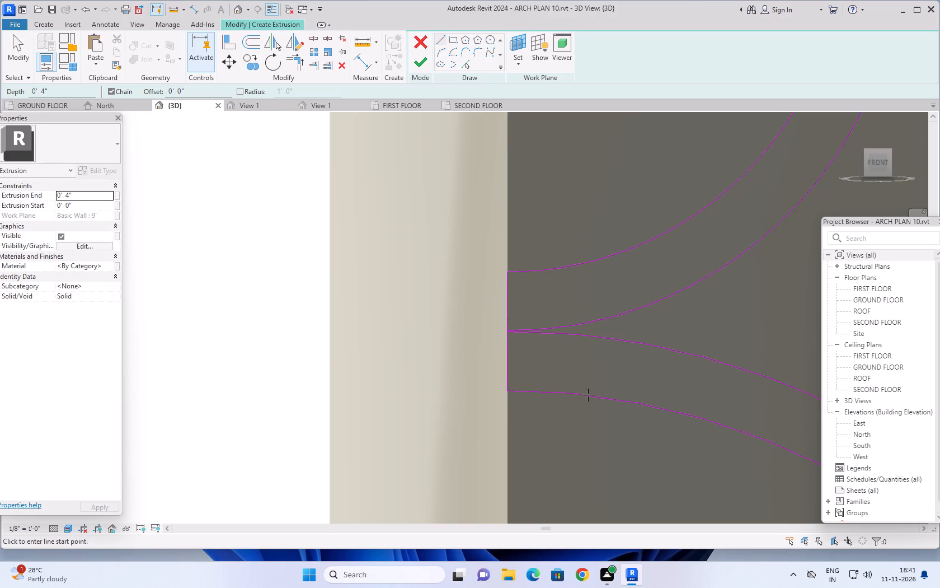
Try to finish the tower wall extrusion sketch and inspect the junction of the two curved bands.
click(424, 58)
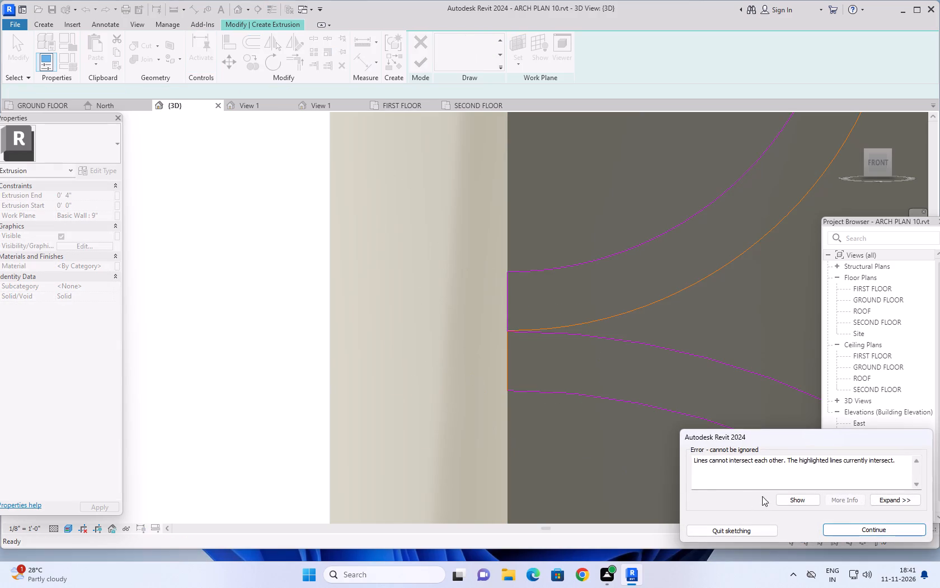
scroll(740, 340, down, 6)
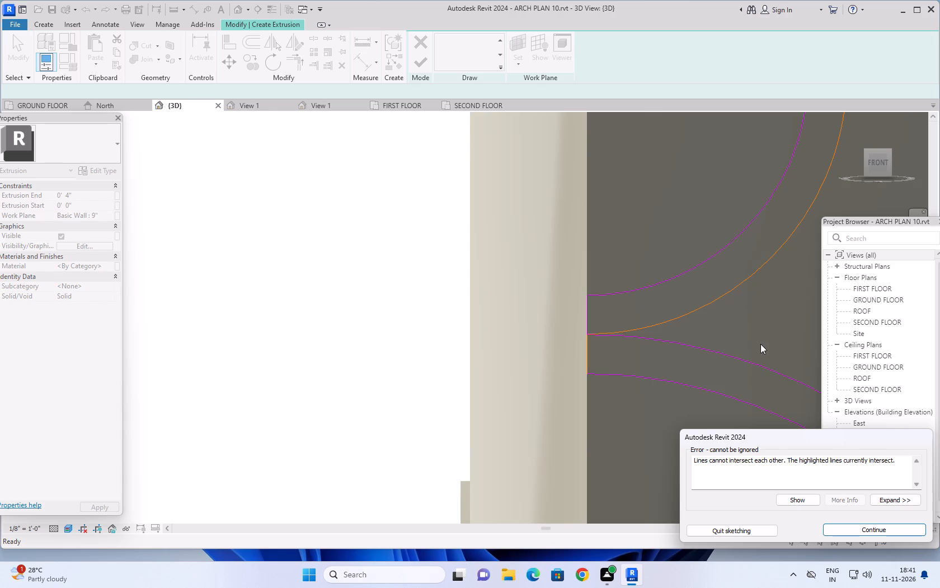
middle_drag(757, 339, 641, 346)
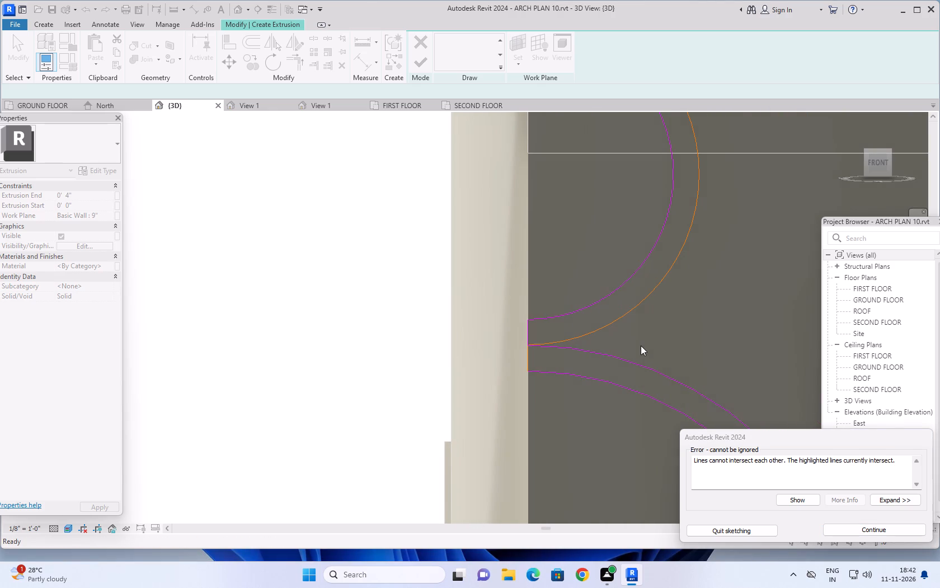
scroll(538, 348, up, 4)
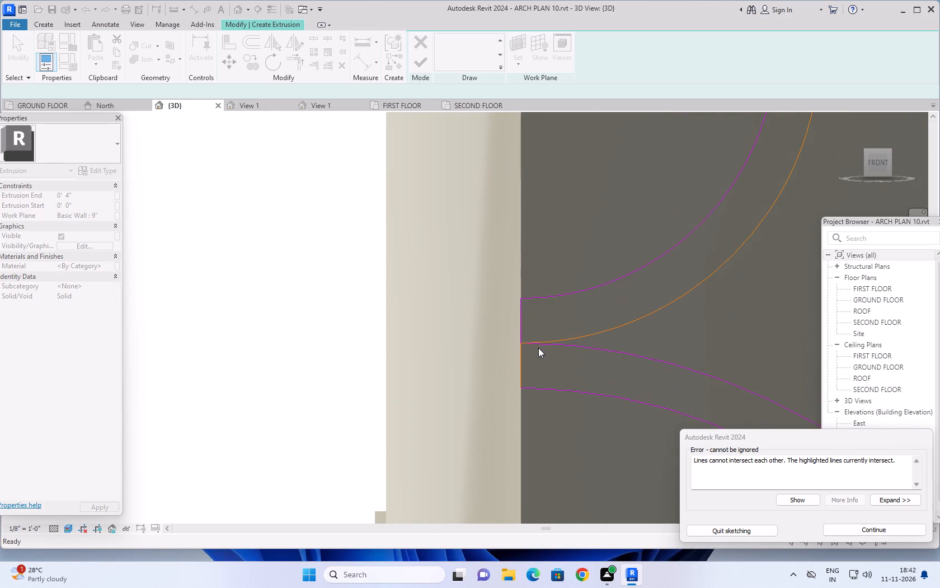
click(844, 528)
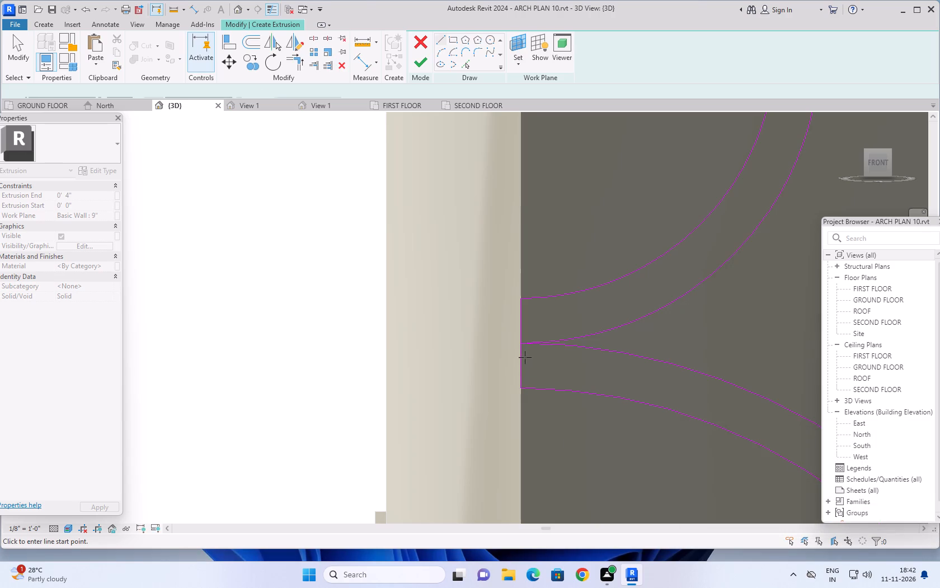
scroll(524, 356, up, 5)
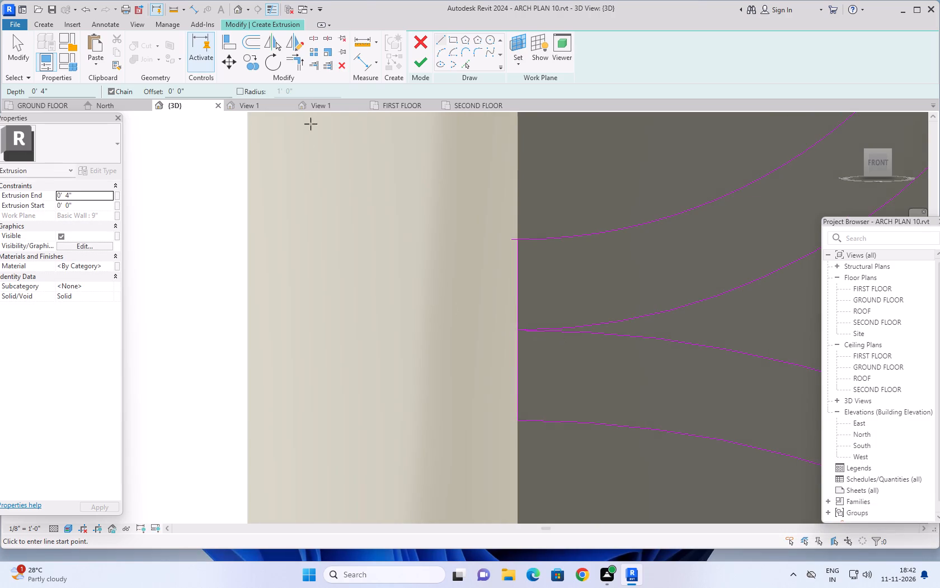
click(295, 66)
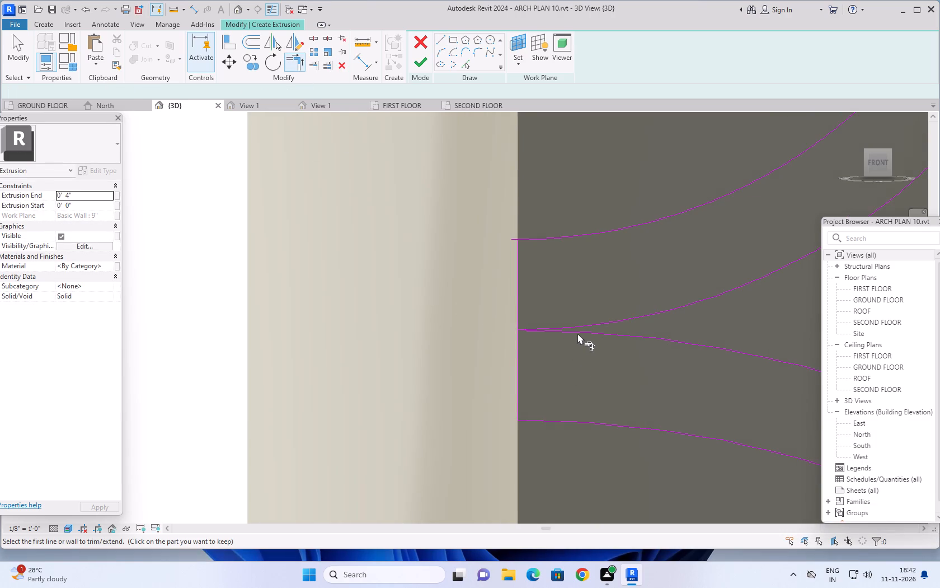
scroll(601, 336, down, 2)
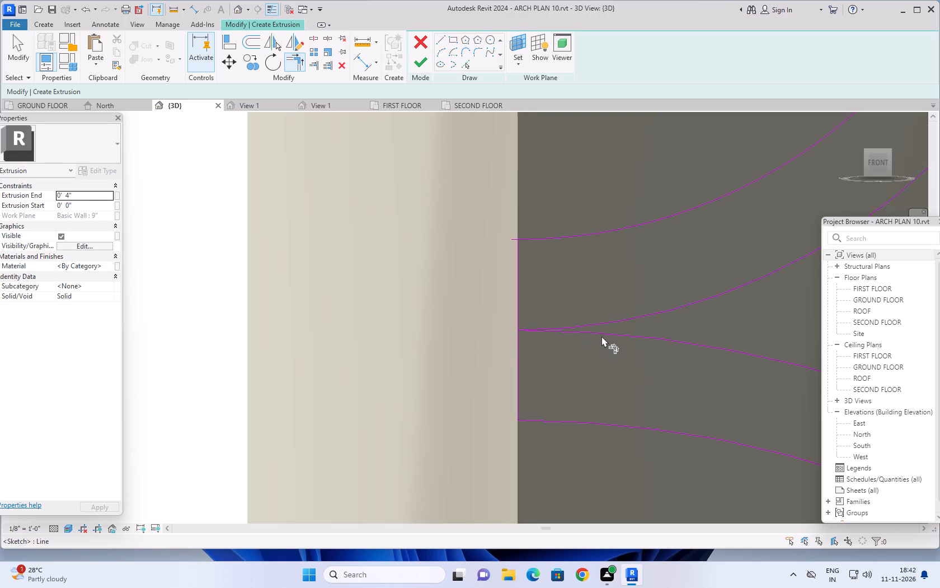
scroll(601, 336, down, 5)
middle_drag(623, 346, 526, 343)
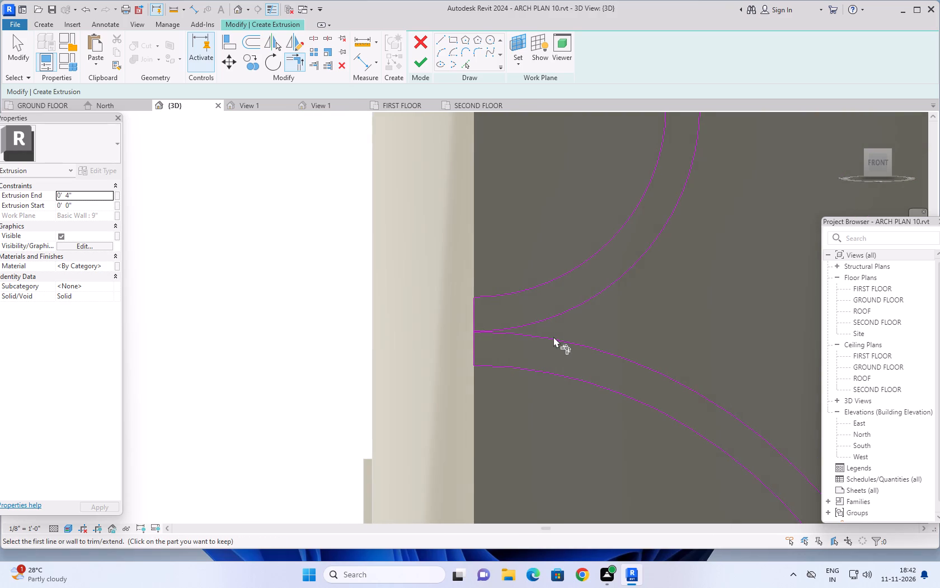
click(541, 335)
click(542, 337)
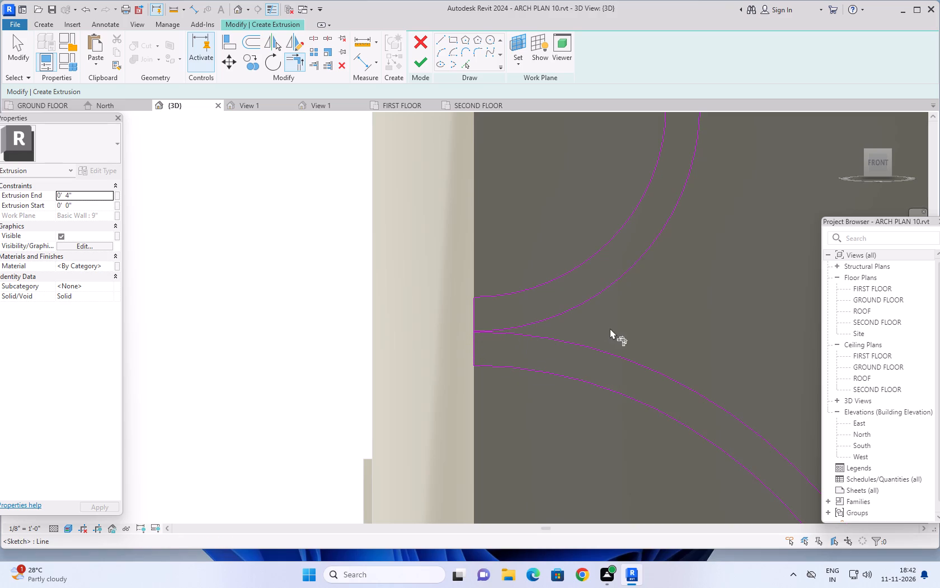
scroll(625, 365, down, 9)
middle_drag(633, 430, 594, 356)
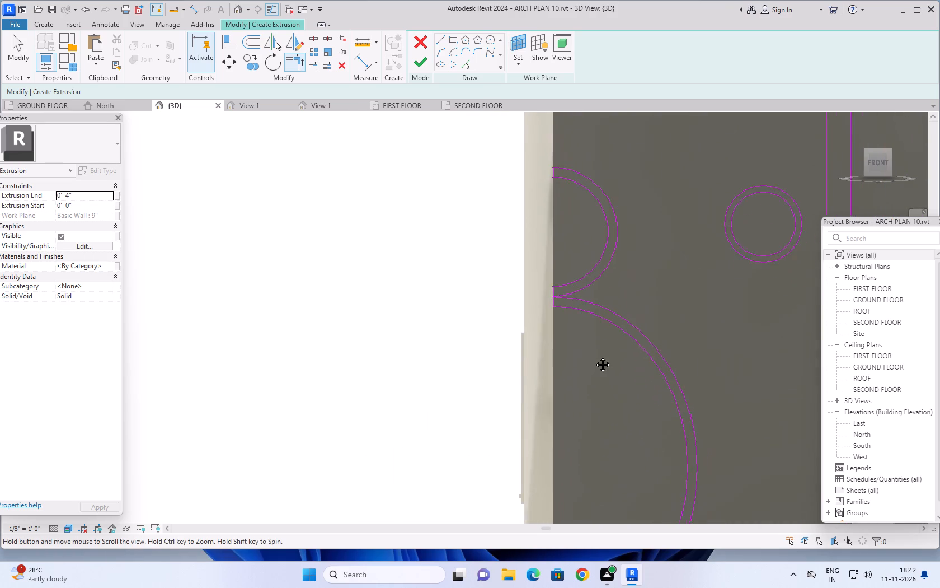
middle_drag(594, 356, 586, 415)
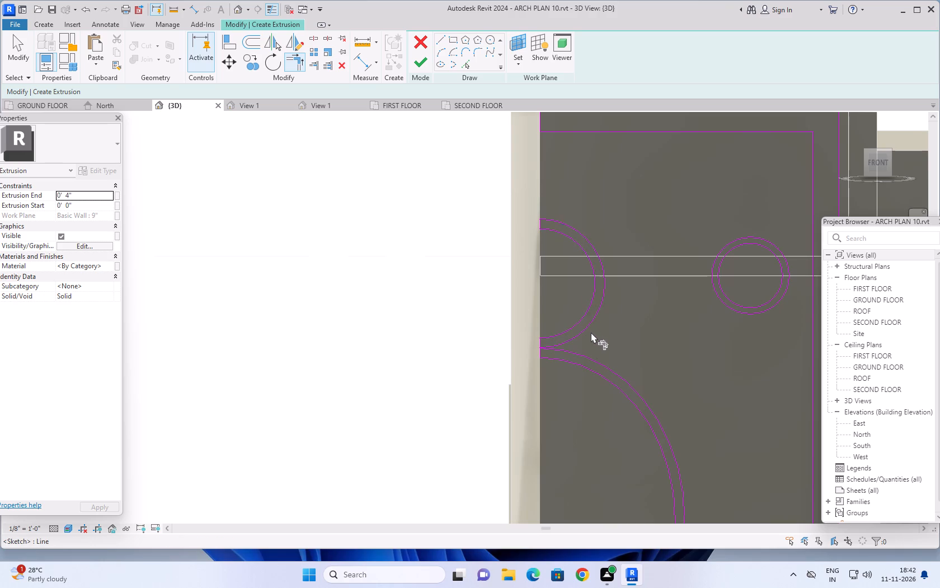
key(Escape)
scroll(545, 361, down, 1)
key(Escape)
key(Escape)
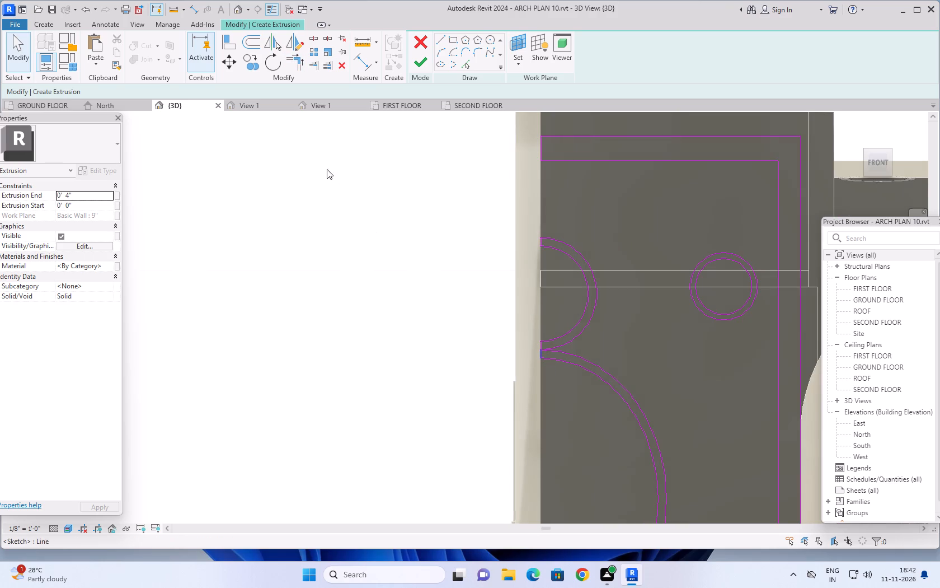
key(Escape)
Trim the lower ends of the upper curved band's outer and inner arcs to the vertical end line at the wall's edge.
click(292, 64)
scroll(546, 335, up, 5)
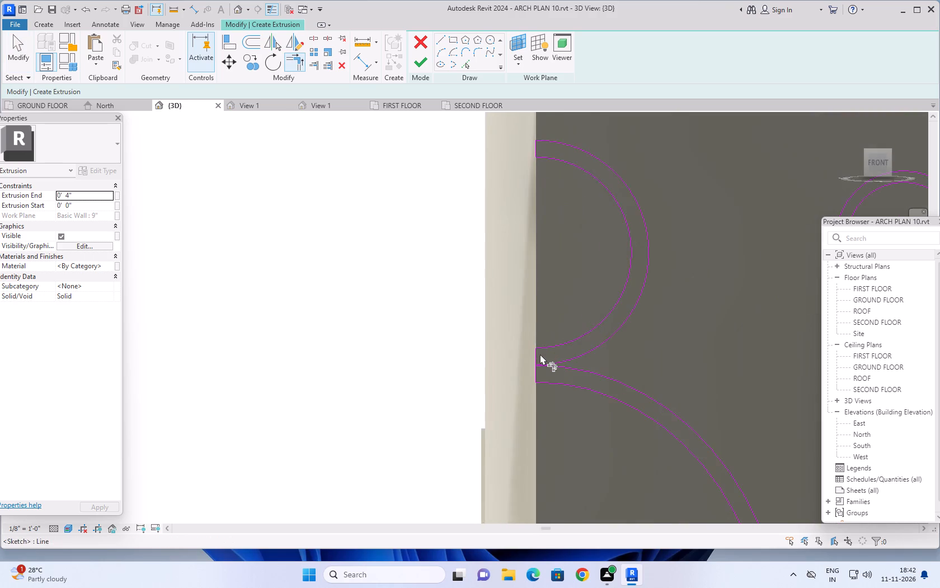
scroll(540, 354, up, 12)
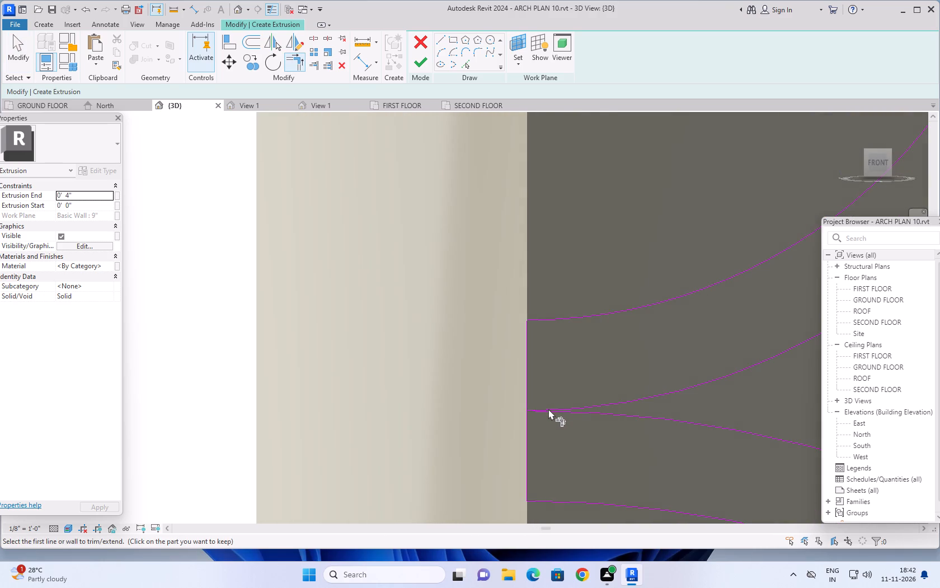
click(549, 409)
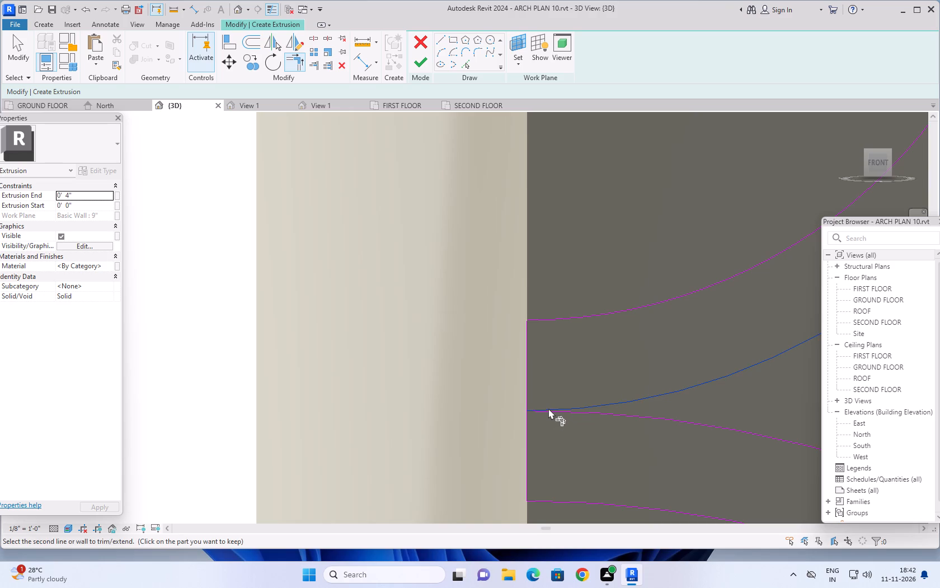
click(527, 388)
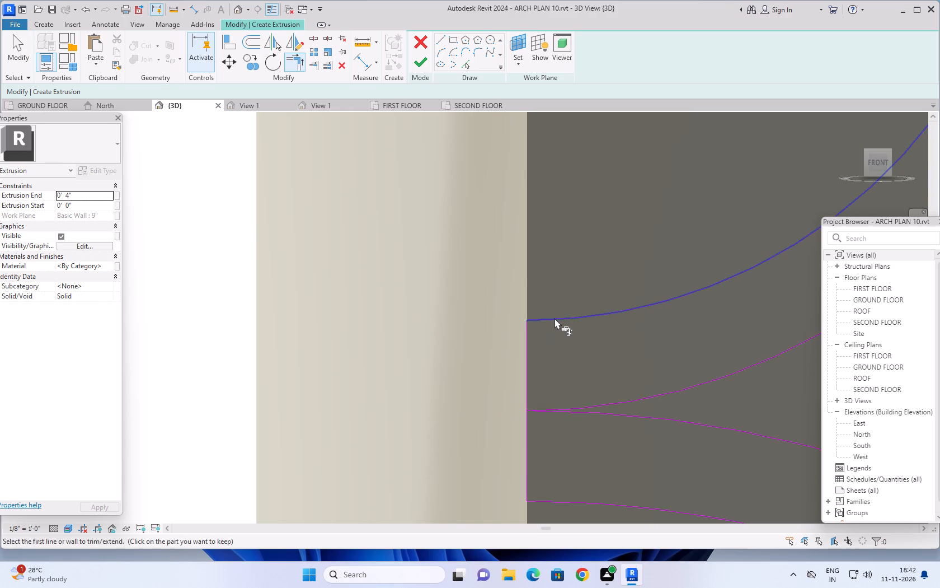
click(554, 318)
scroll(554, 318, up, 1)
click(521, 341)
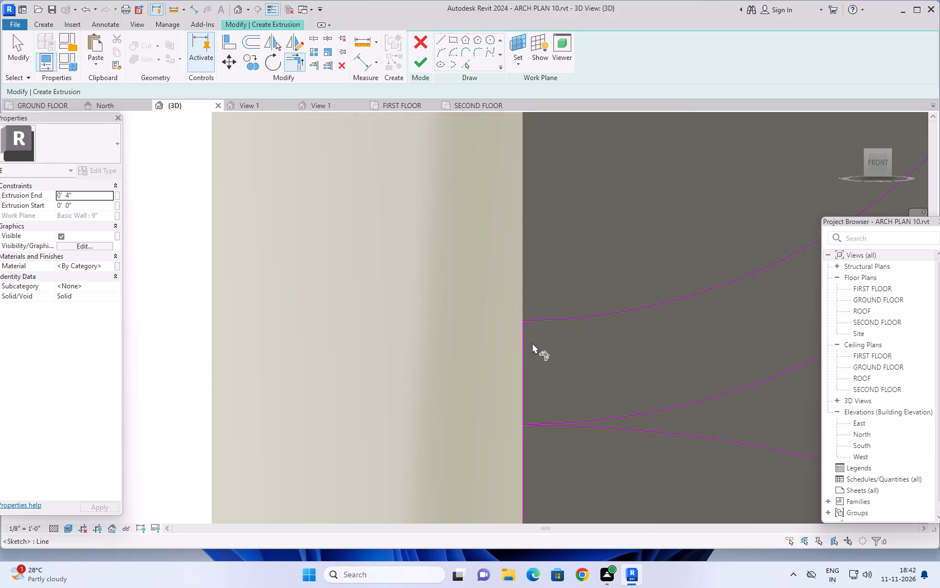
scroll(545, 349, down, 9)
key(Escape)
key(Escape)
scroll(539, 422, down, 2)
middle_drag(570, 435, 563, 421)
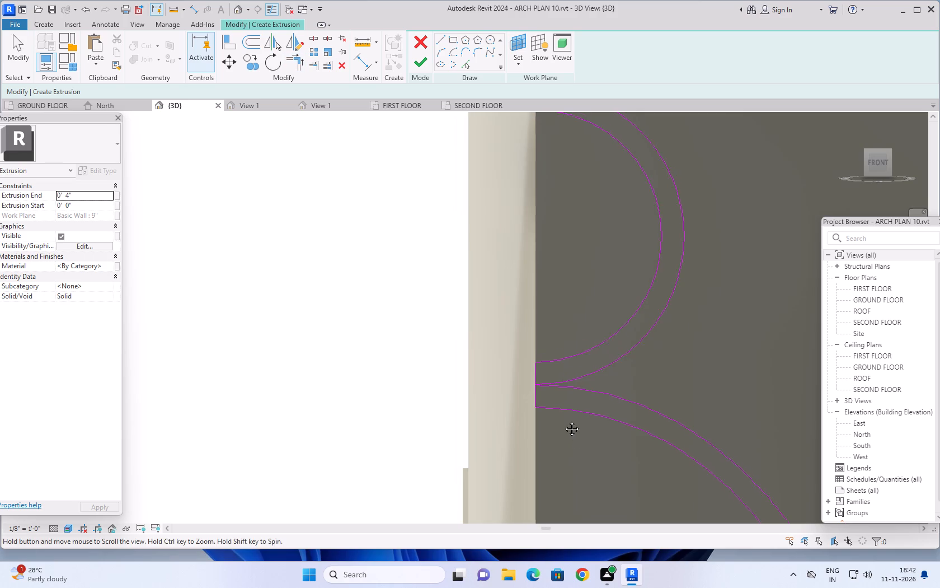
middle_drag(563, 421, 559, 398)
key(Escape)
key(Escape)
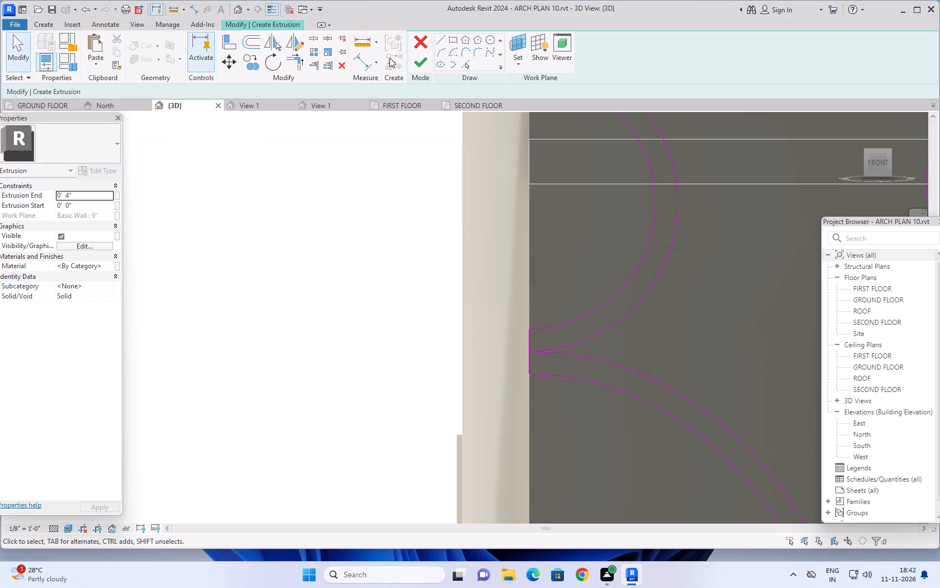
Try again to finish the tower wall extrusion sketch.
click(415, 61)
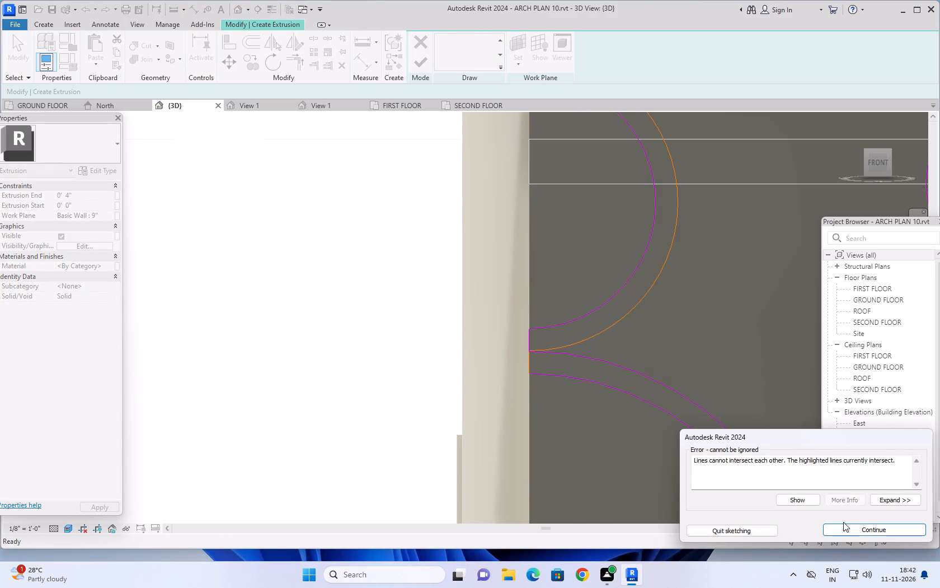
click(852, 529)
Delete the upper curved band from the sketch, including both arcs and its lower and upper vertical end lines.
key(Escape)
key(Escape)
key(Escape)
drag(680, 287, 622, 291)
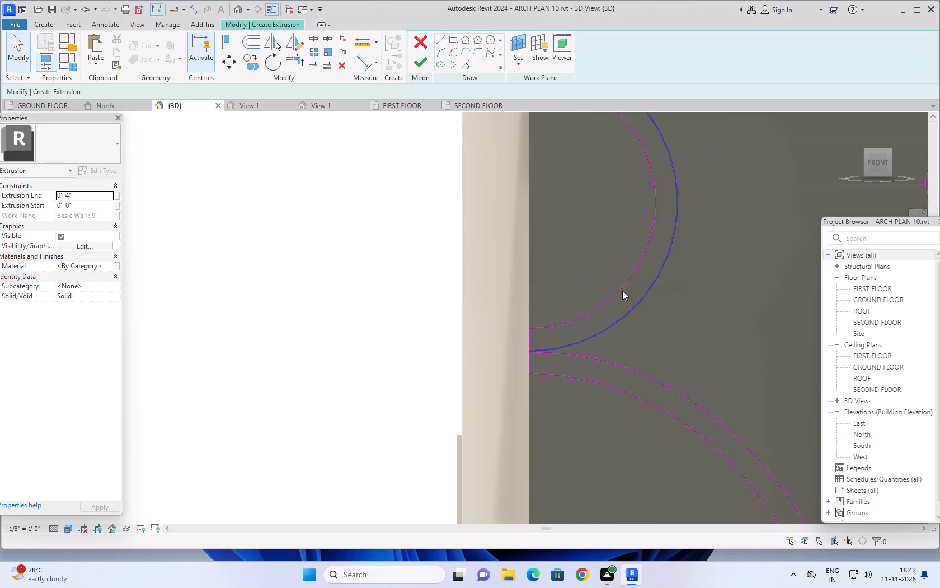
drag(622, 291, 597, 287)
key(Delete)
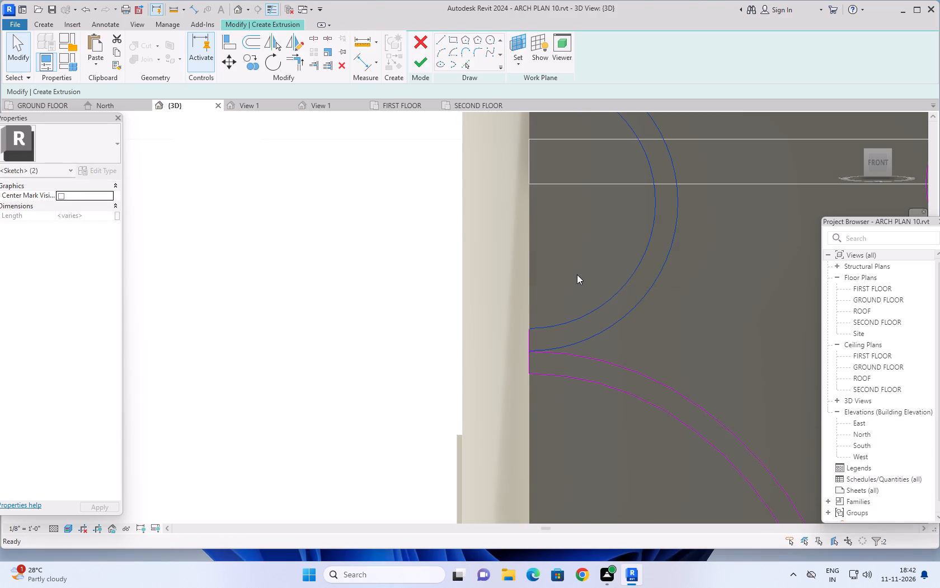
drag(561, 331, 473, 342)
key(Delete)
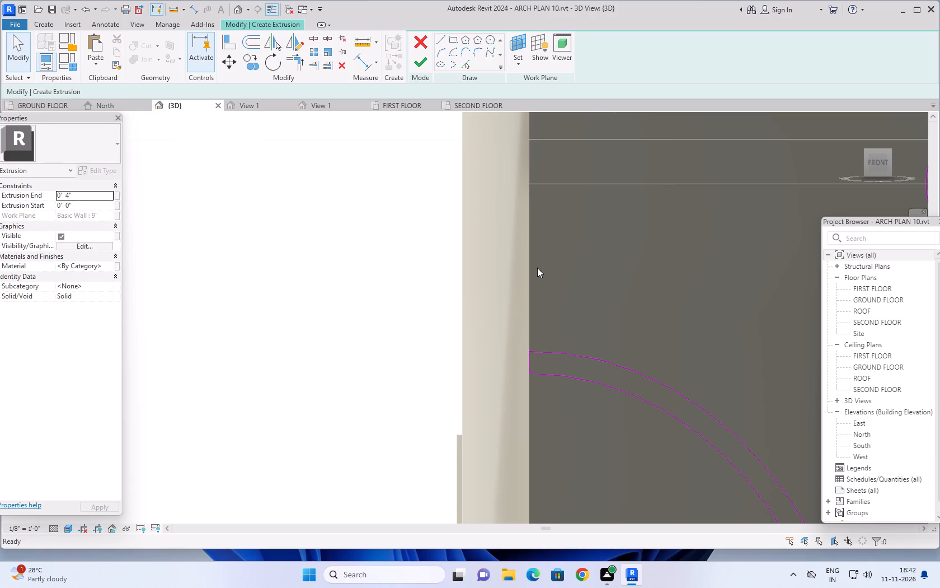
scroll(567, 254, down, 5)
middle_drag(567, 260, 538, 326)
drag(531, 180, 500, 280)
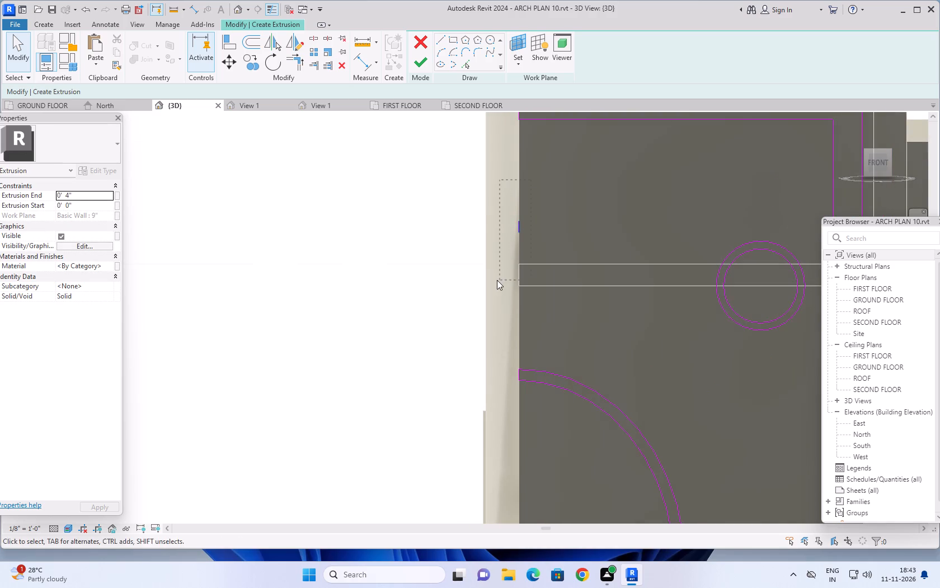
key(Delete)
Finish the tower wall sketch as a solid extrusion with a depth of 0' 4".
scroll(601, 265, down, 7)
middle_drag(607, 292, 547, 269)
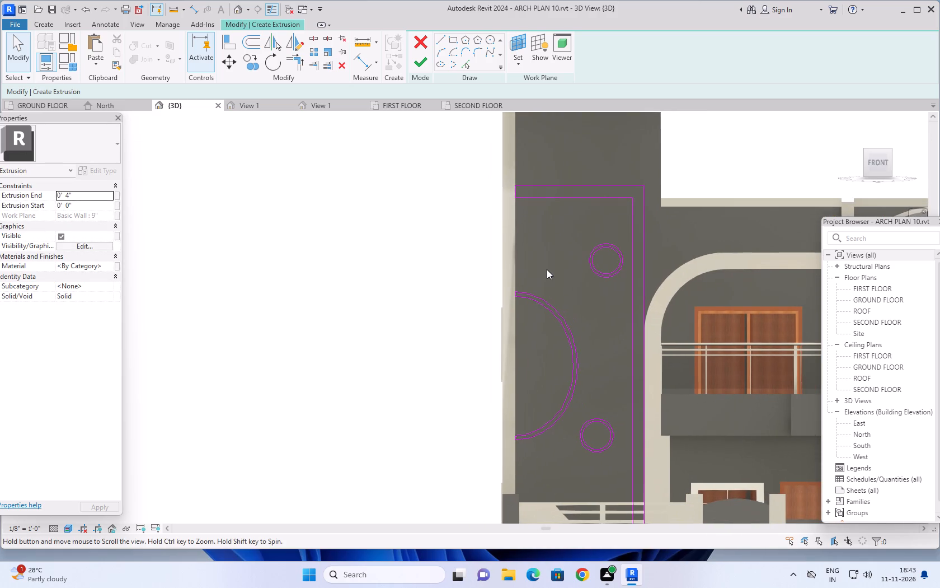
click(427, 66)
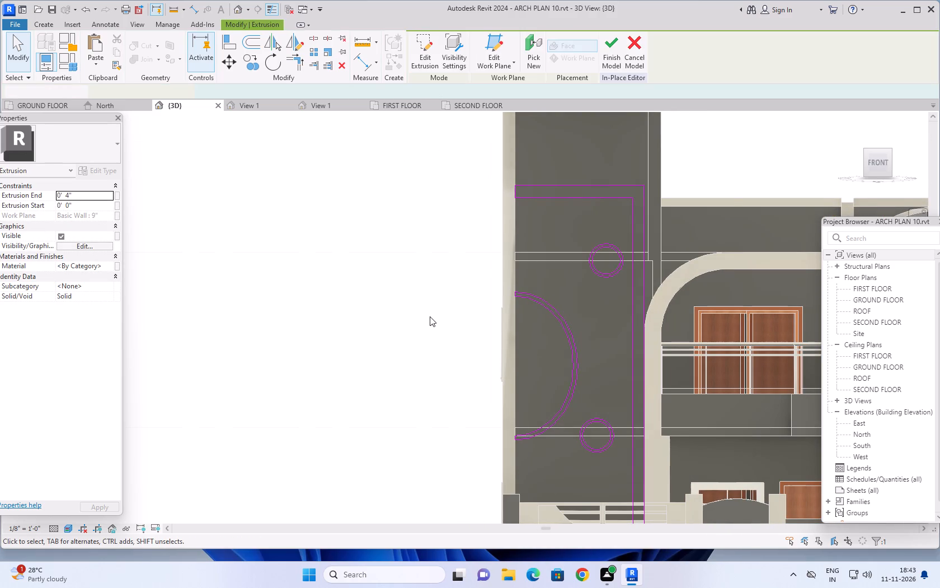
Examine the extruded border, curved band and rings on the tower wall from the side, front and overall building views.
shift+middle_drag(439, 369, 443, 370)
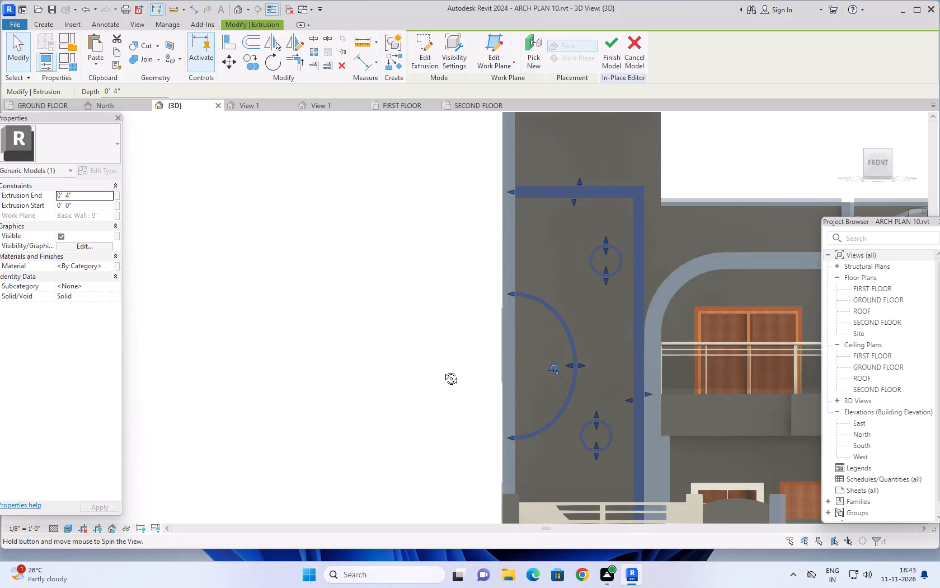
shift+middle_drag(443, 370, 608, 425)
key(Escape)
scroll(593, 425, down, 2)
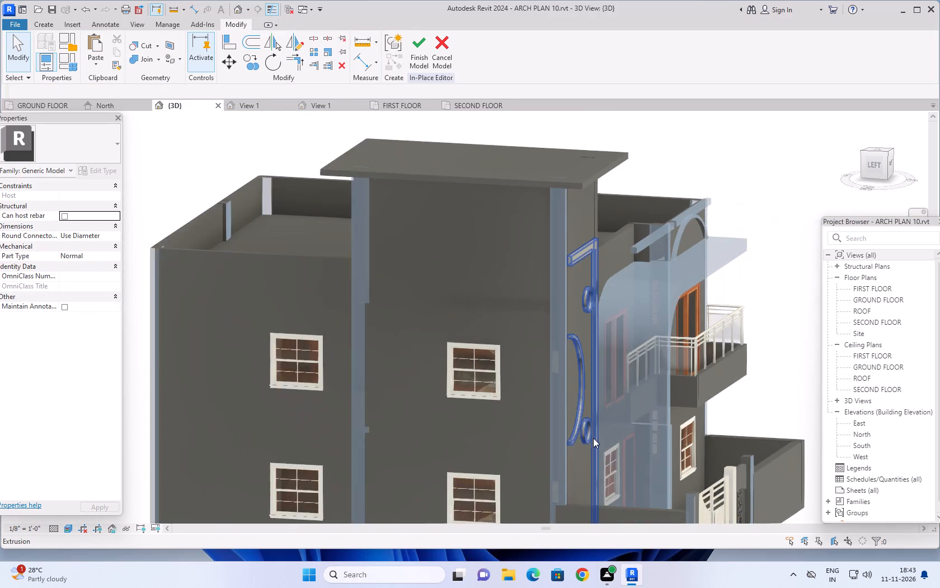
scroll(593, 442, down, 1)
middle_drag(590, 458, 384, 371)
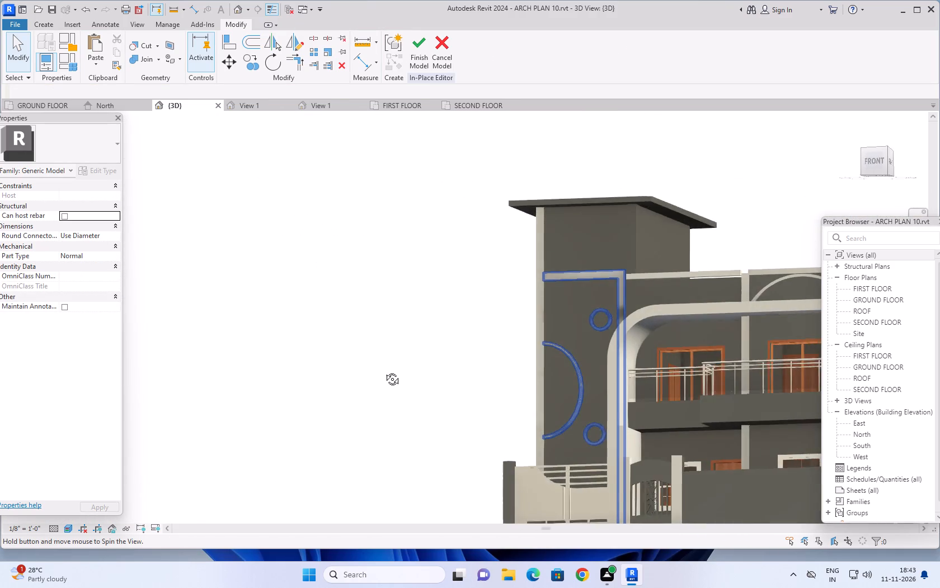
middle_drag(384, 371, 419, 432)
scroll(427, 431, down, 2)
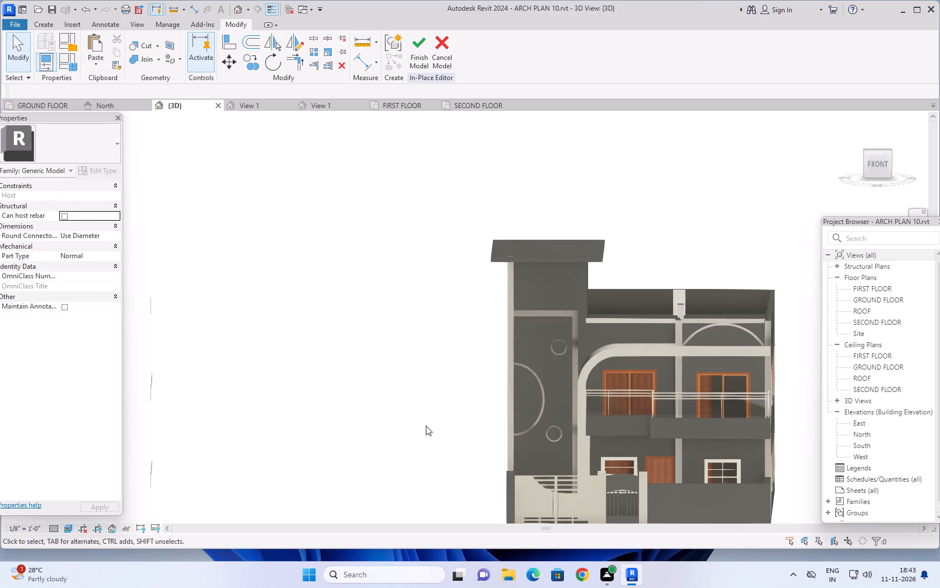
middle_drag(421, 424, 410, 418)
middle_drag(415, 418, 421, 409)
scroll(454, 381, up, 4)
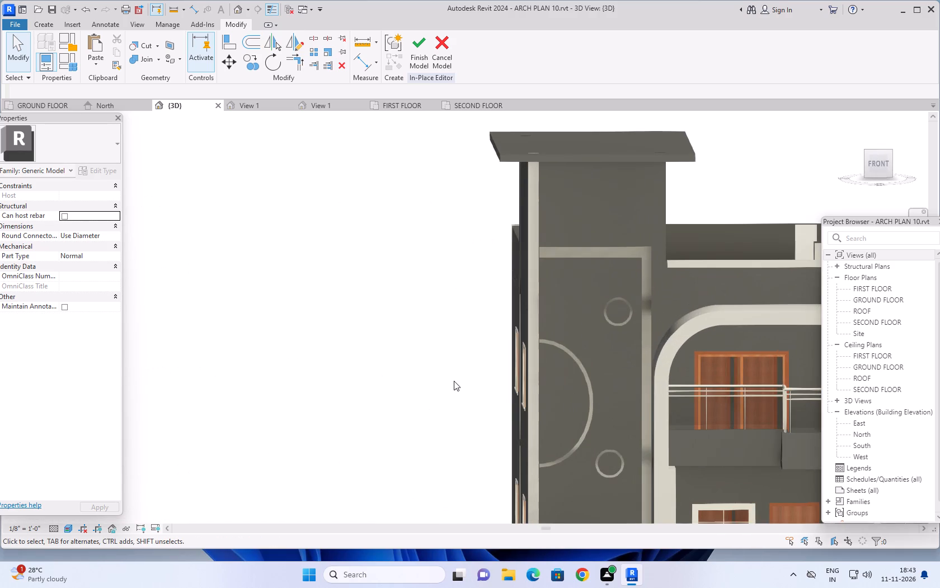
middle_drag(449, 381, 420, 402)
scroll(436, 399, down, 7)
shift+middle_drag(432, 395, 429, 395)
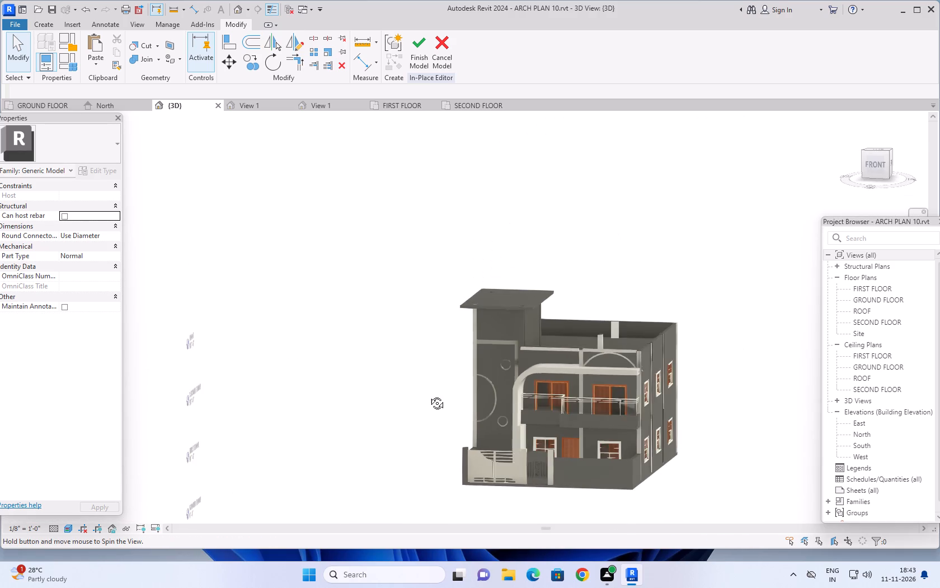
shift+middle_drag(429, 395, 459, 376)
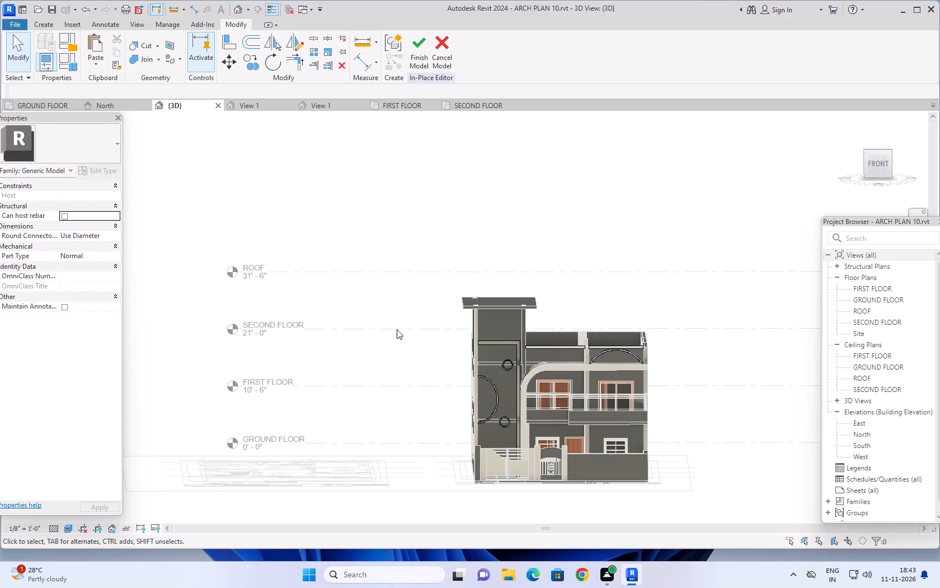
scroll(676, 301, up, 3)
middle_drag(715, 428, 723, 326)
scroll(389, 381, up, 9)
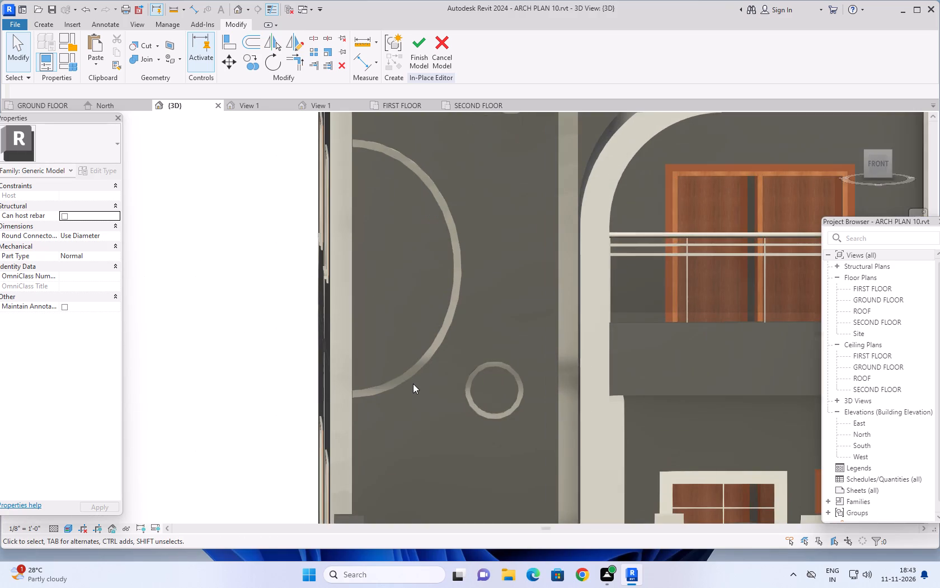
Examine the tower wall extrusions and the whole building from the front, the left side and above.
scroll(450, 407, down, 6)
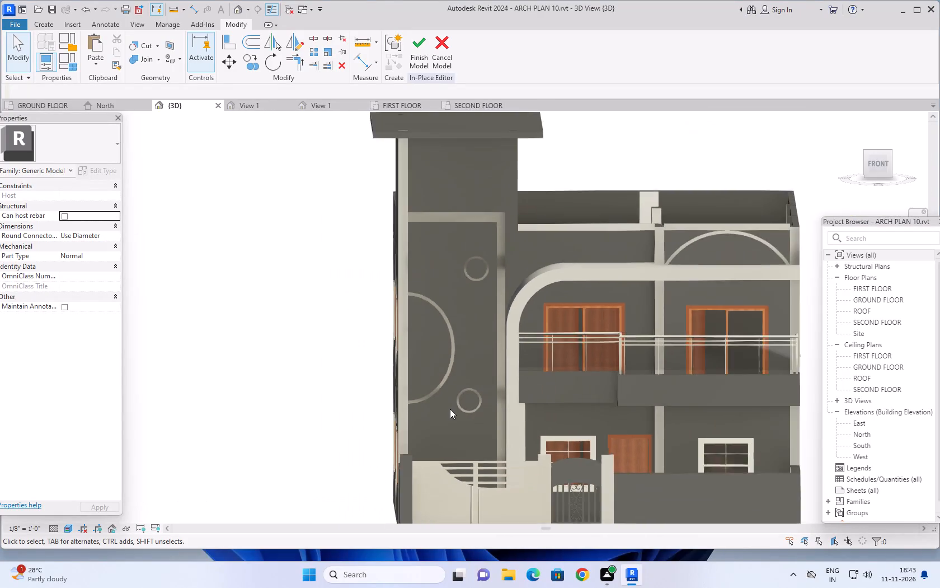
scroll(450, 409, down, 4)
middle_drag(693, 416, 660, 420)
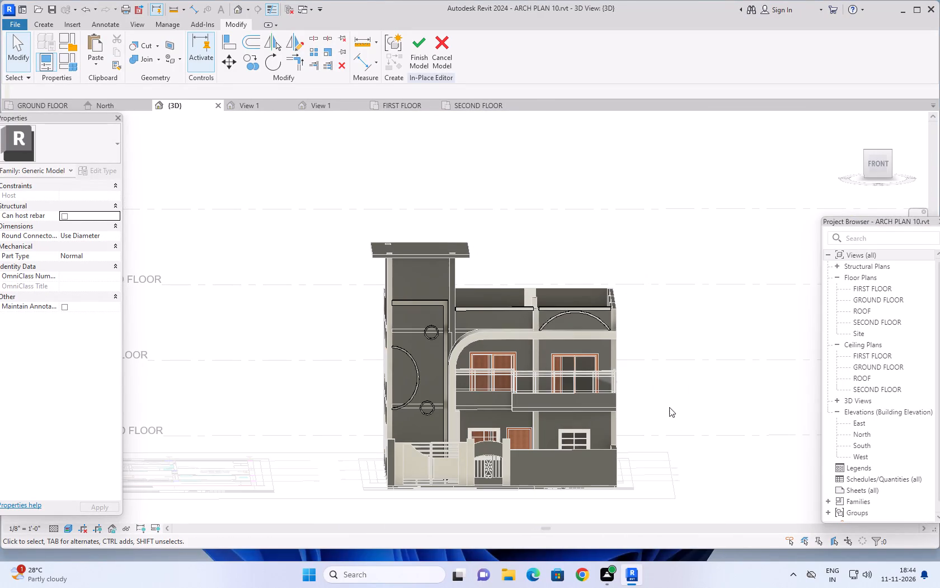
scroll(507, 409, up, 4)
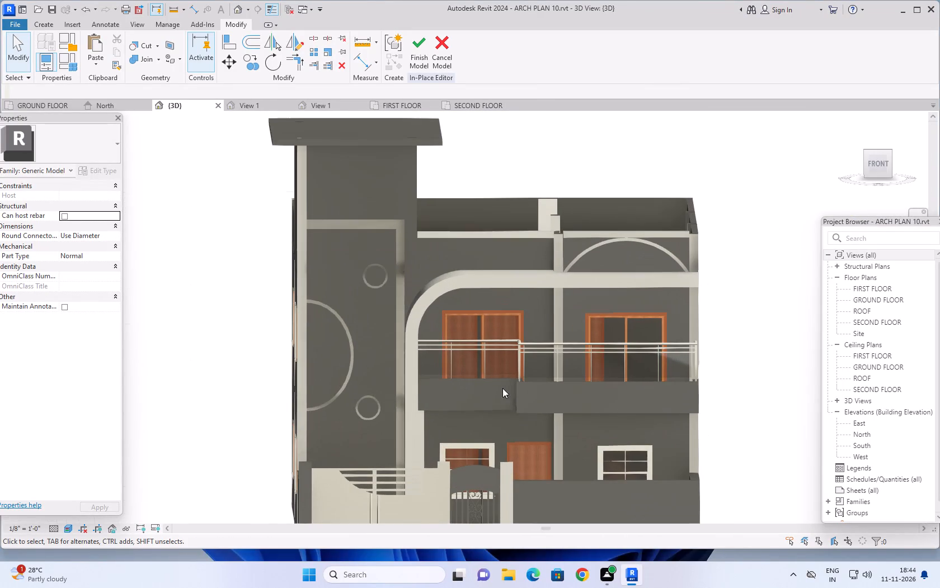
scroll(498, 377, down, 3)
middle_drag(660, 403, 656, 411)
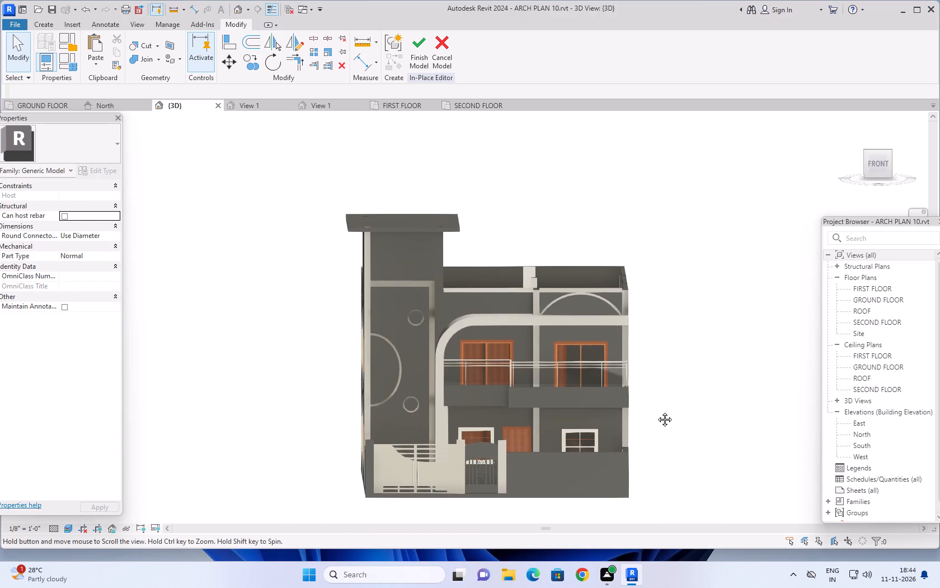
middle_drag(656, 411, 655, 413)
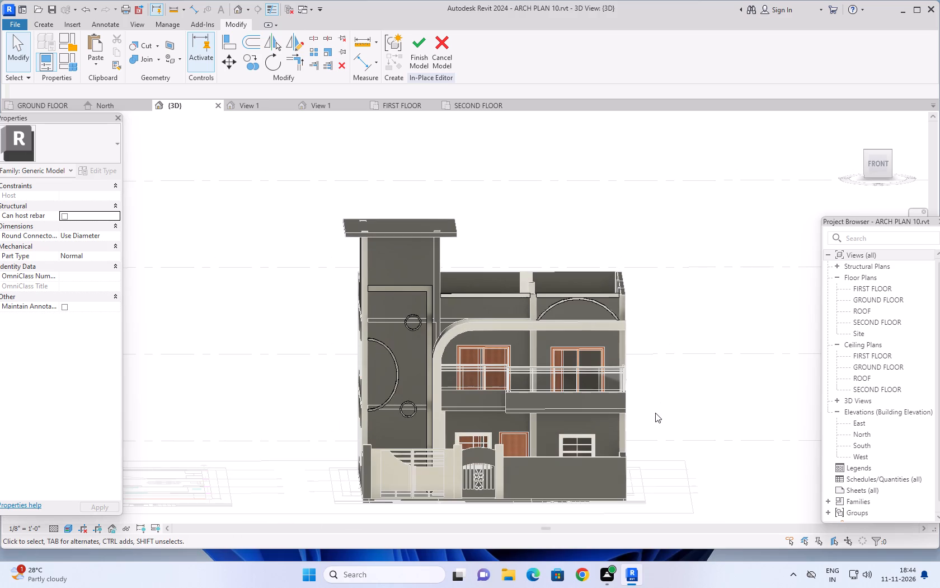
middle_drag(256, 438, 340, 437)
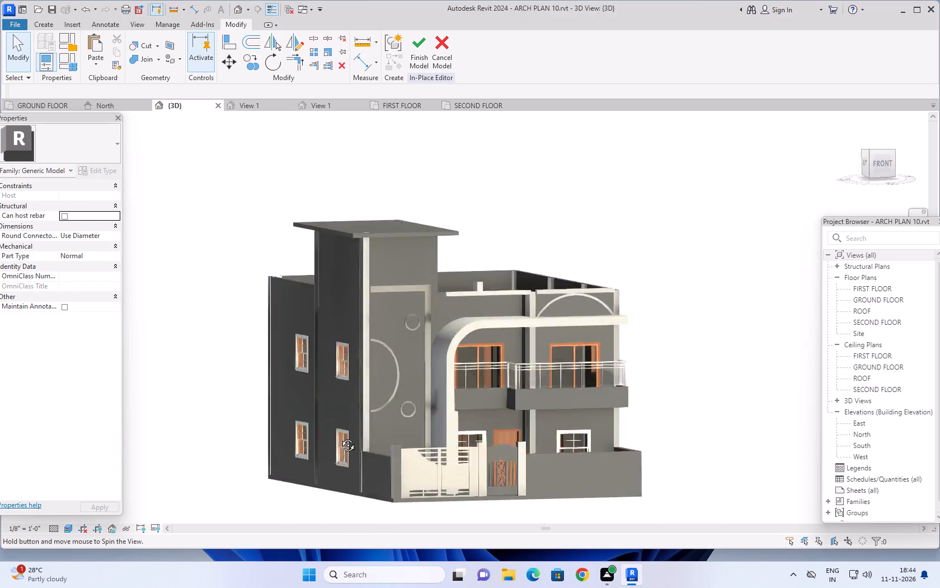
middle_drag(340, 437, 469, 506)
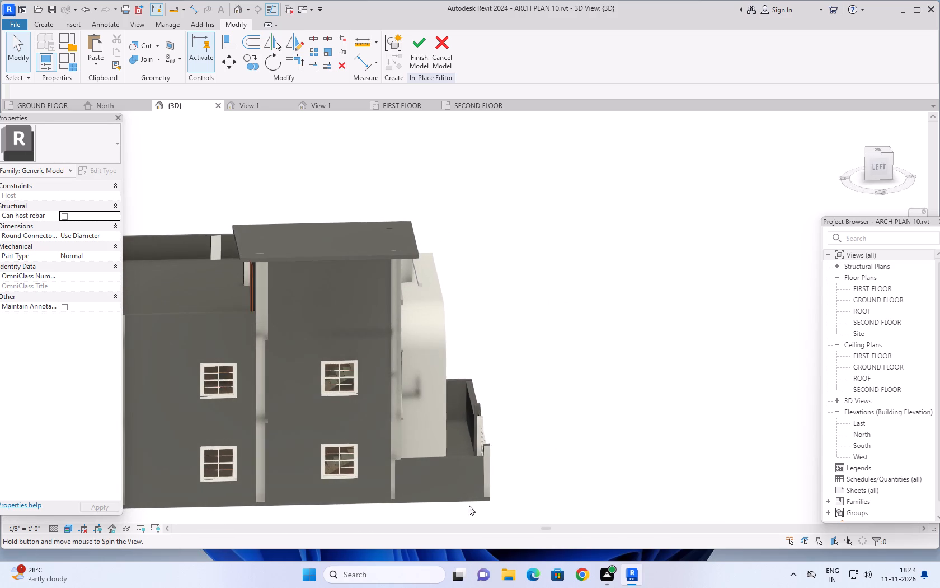
middle_drag(431, 332, 420, 404)
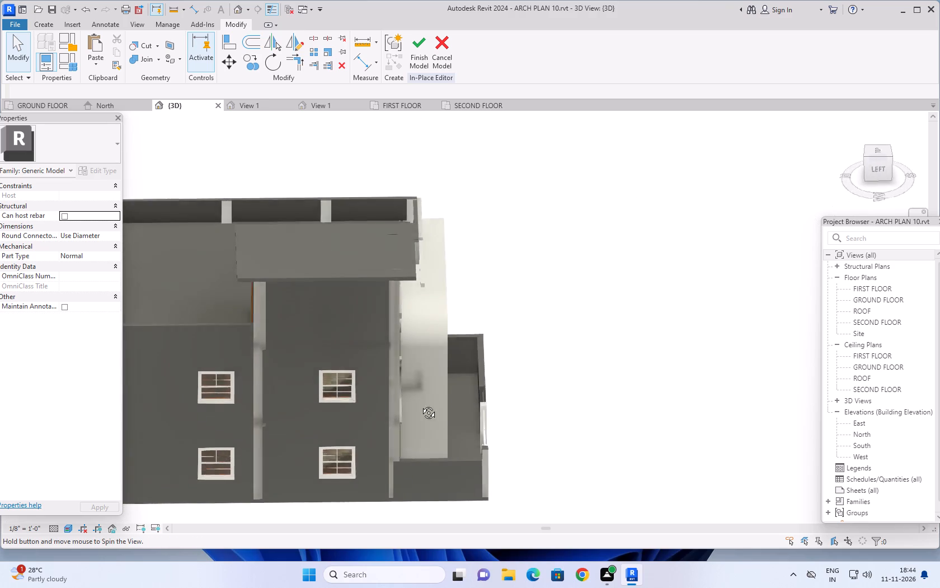
middle_drag(420, 404, 413, 421)
shift+middle_drag(422, 351, 394, 372)
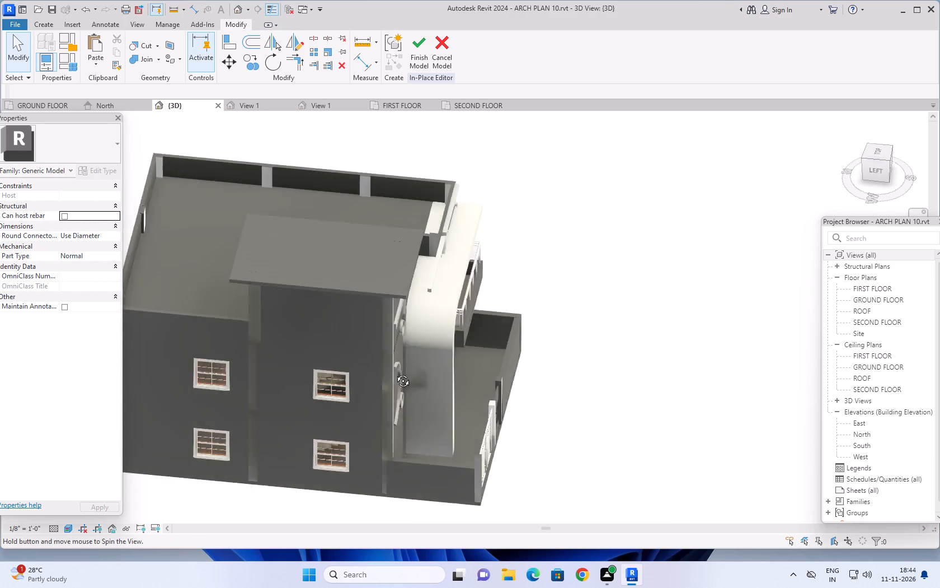
shift+middle_drag(394, 372, 203, 256)
Edit the parapet band extrusion's sketch and delete all four lines of the rectangle between the tower and the middle column.
scroll(477, 310, up, 3)
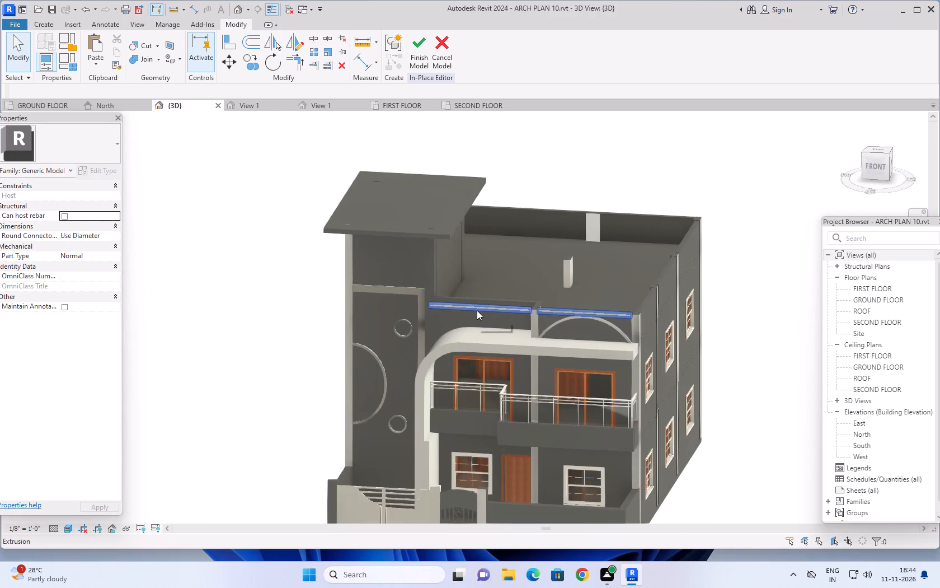
scroll(477, 310, up, 3)
middle_drag(482, 339, 499, 293)
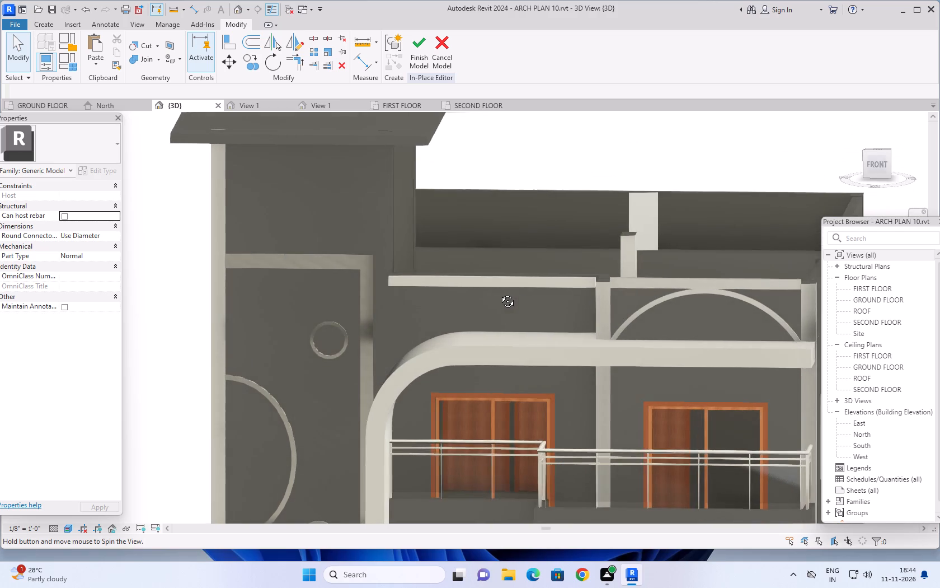
middle_drag(499, 293, 507, 297)
click(501, 285)
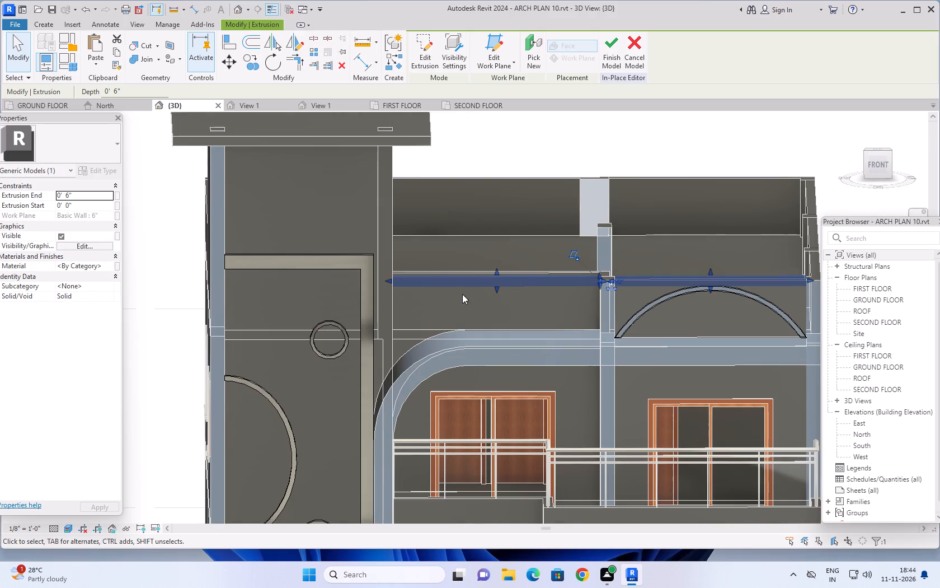
click(427, 49)
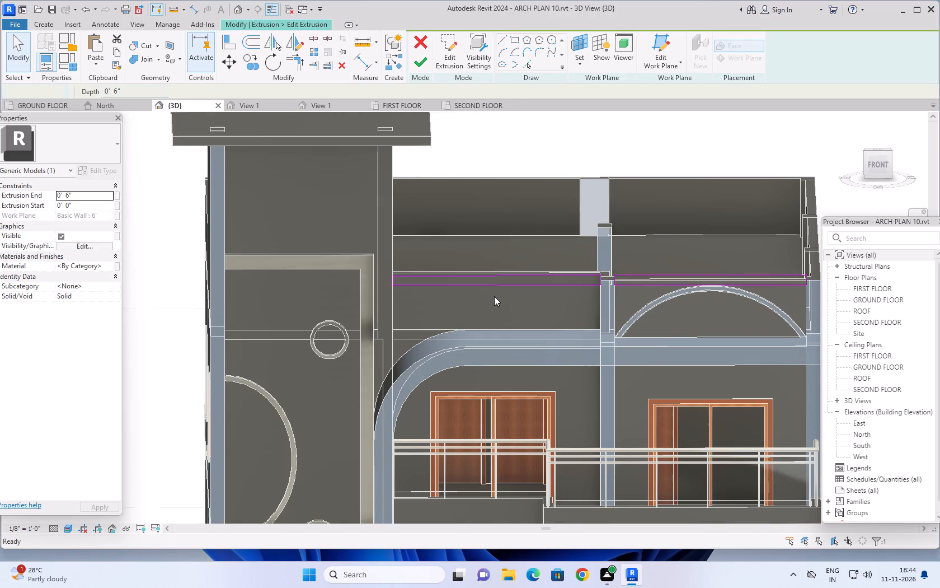
click(502, 283)
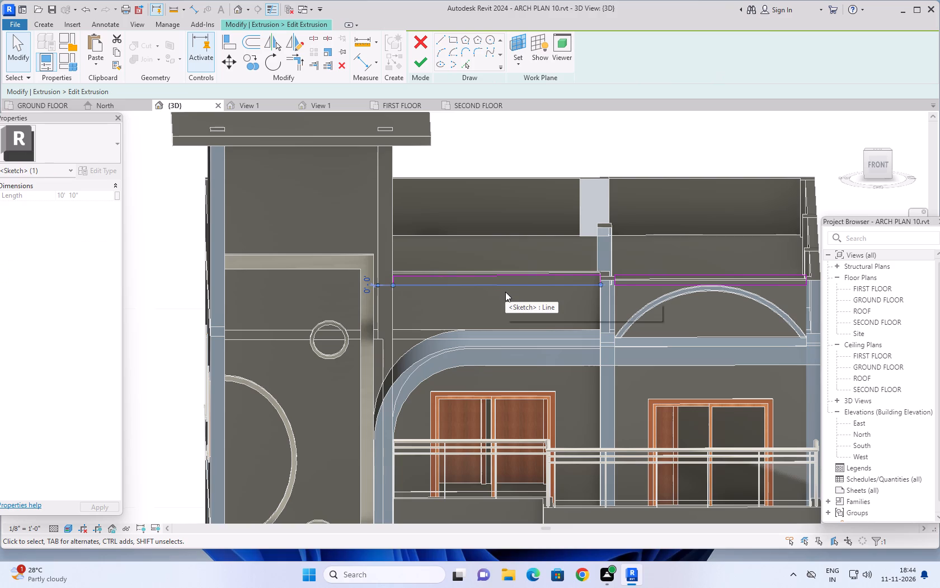
key(Delete)
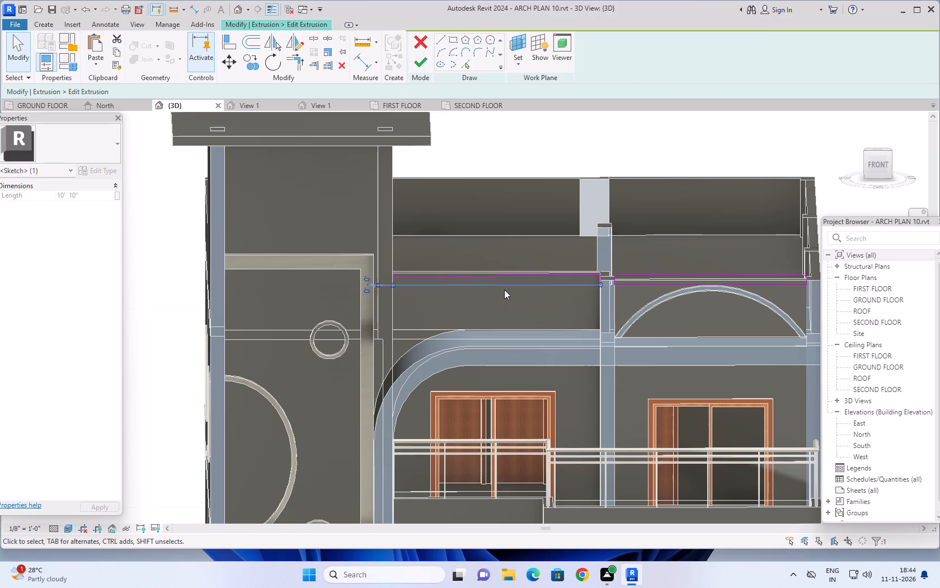
click(501, 277)
key(Delete)
scroll(579, 288, up, 5)
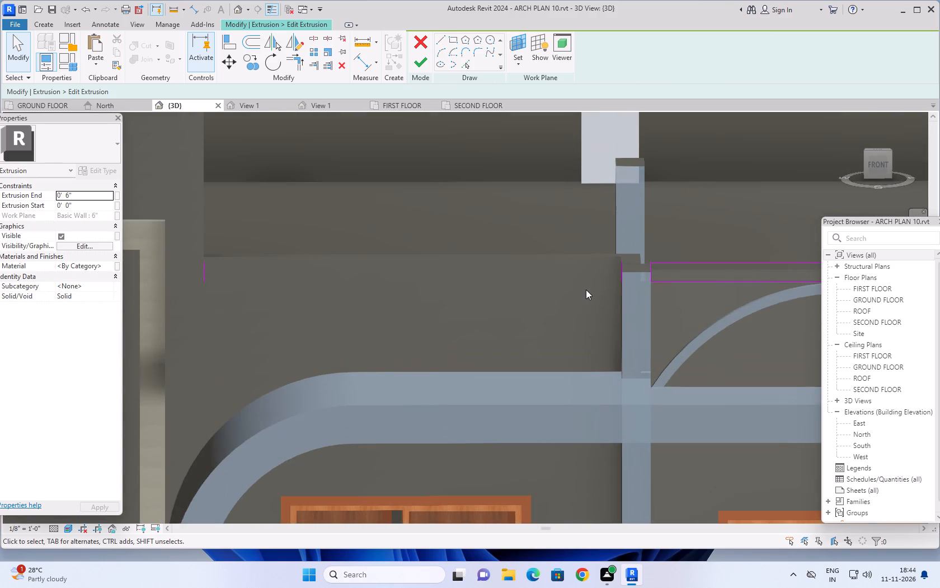
scroll(586, 290, up, 1)
click(624, 278)
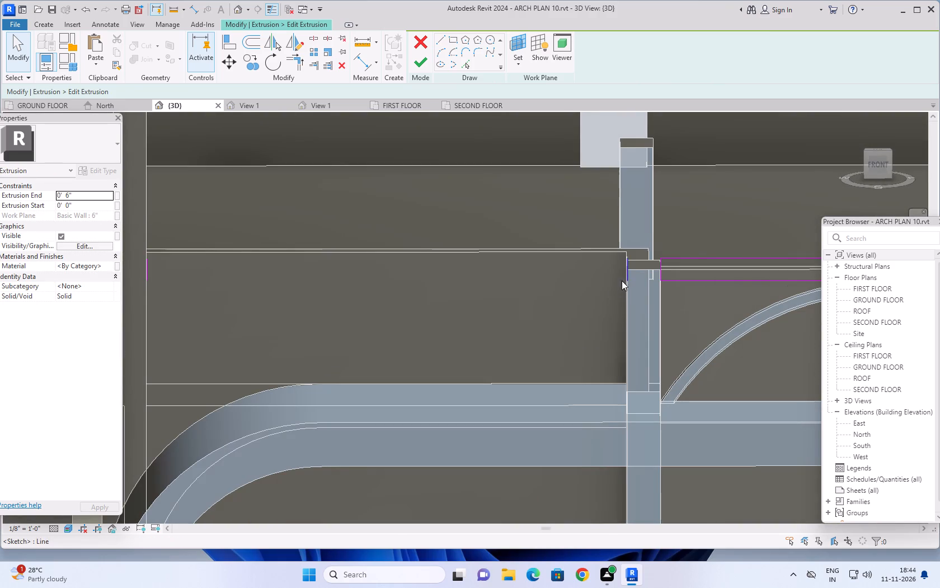
key(Delete)
scroll(420, 329, down, 3)
middle_drag(420, 329, 470, 326)
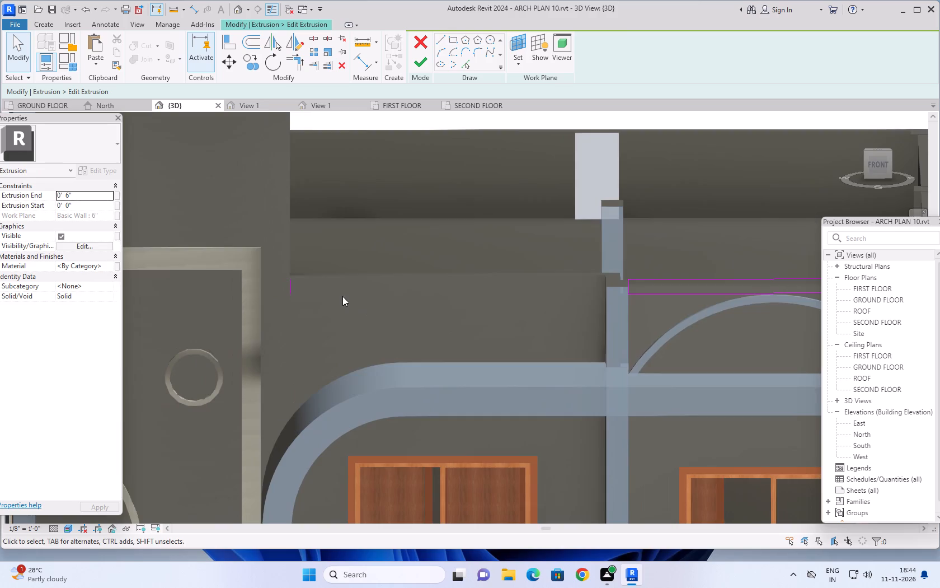
click(289, 287)
key(Delete)
From the straight front view, pick the parapet wall between the tower and the middle column as the sketch's work plane.
scroll(321, 306, down, 2)
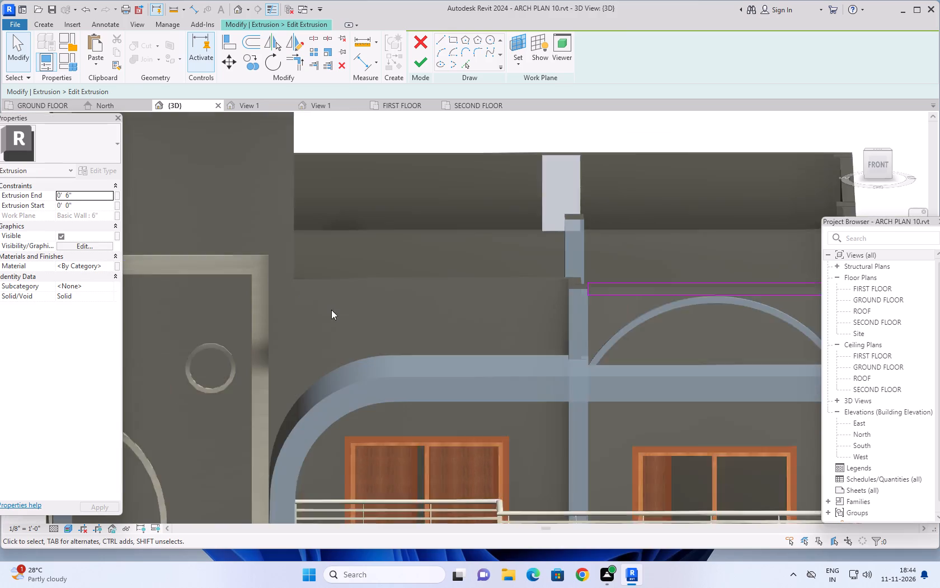
scroll(331, 310, down, 1)
middle_drag(380, 304, 556, 277)
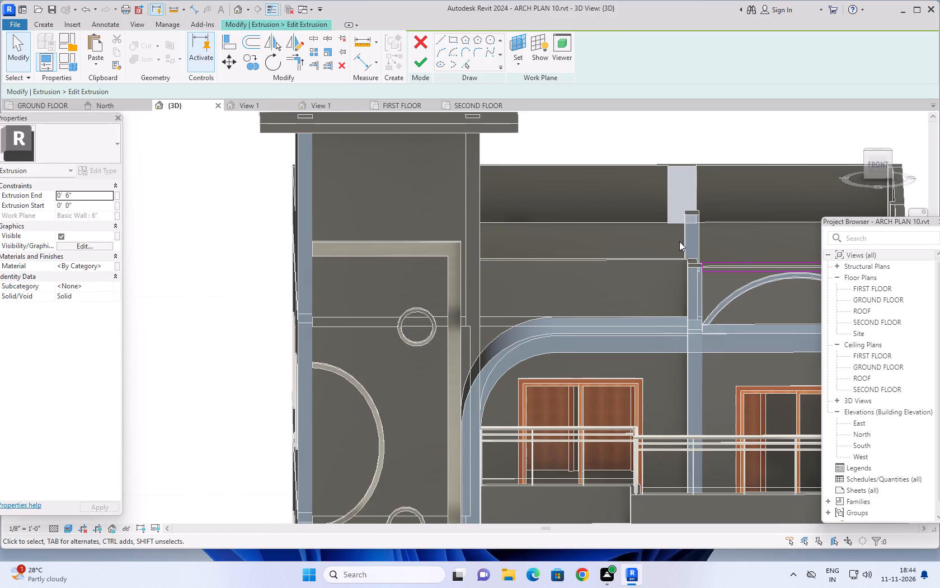
click(880, 164)
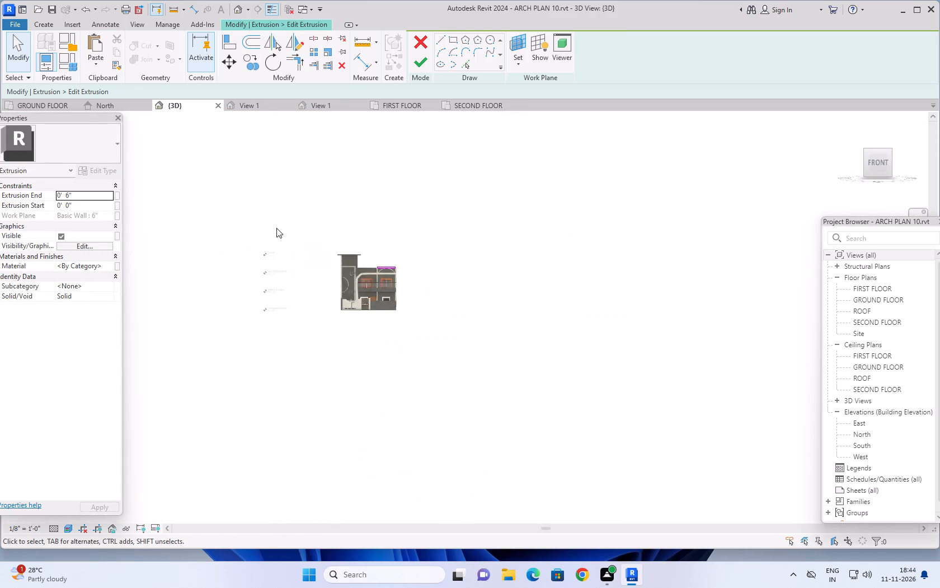
scroll(388, 287, up, 4)
scroll(426, 322, up, 10)
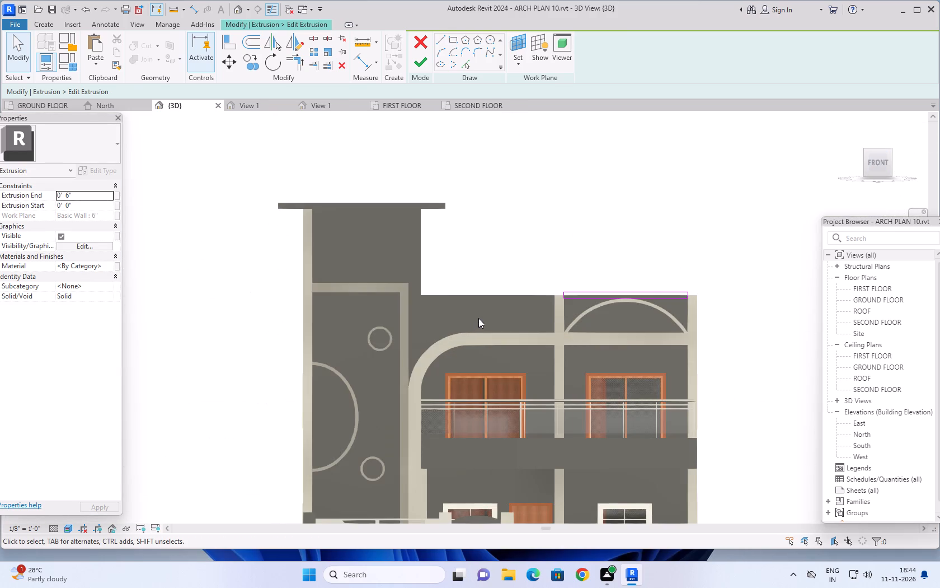
scroll(481, 316, up, 1)
middle_drag(483, 316, 572, 289)
scroll(572, 290, down, 3)
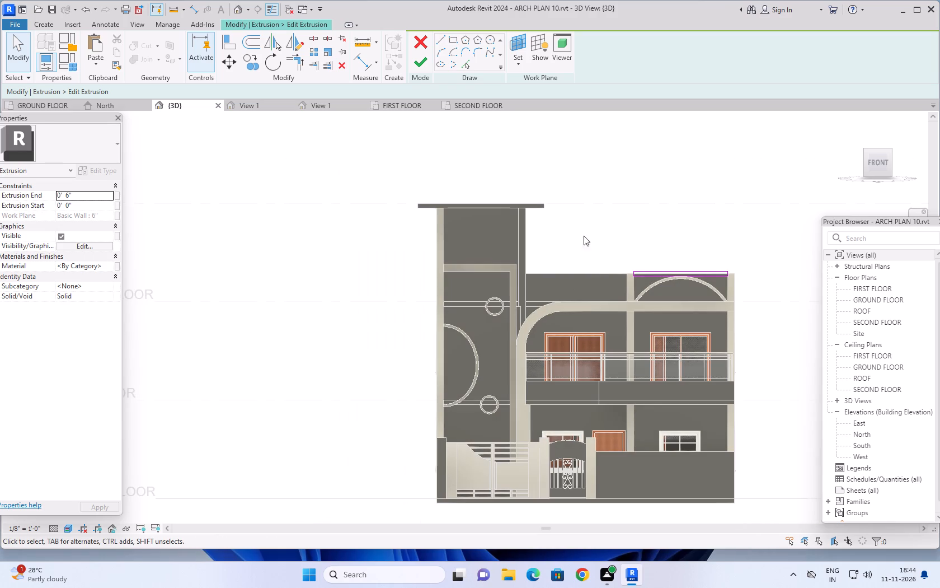
middle_drag(598, 203, 574, 219)
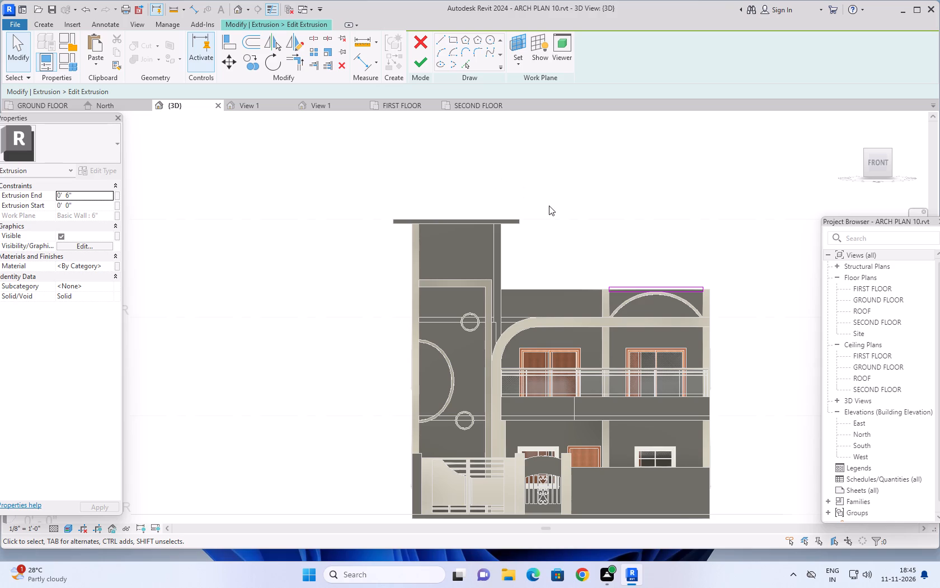
click(37, 22)
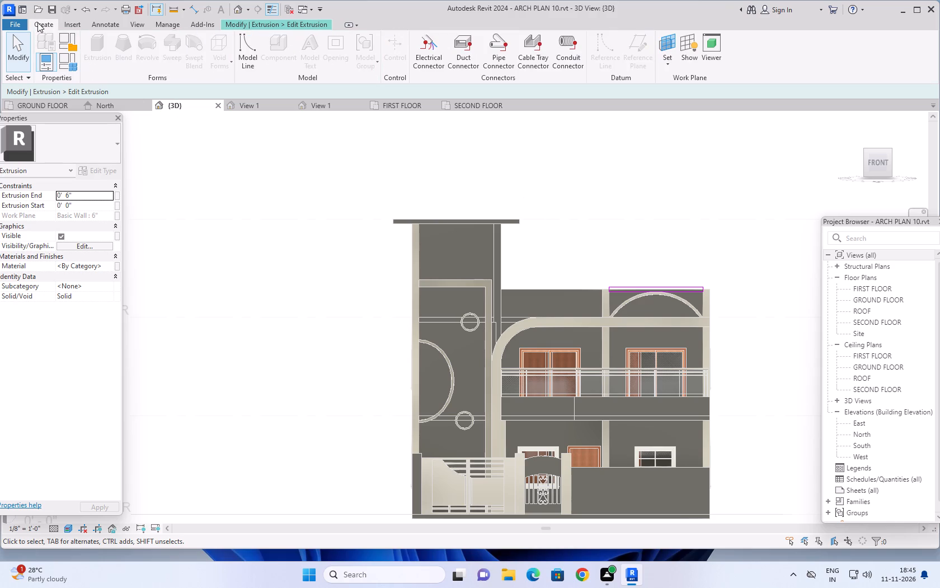
click(319, 20)
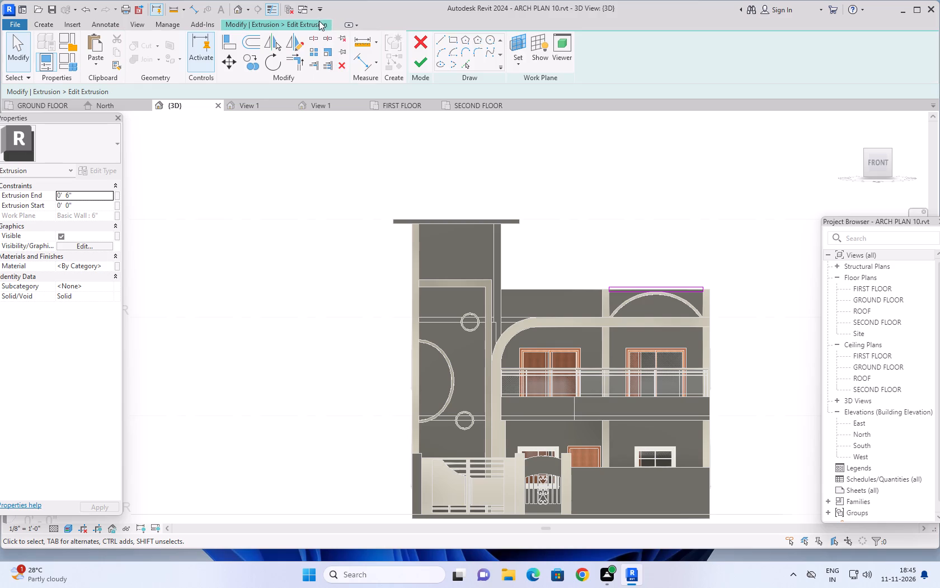
click(522, 64)
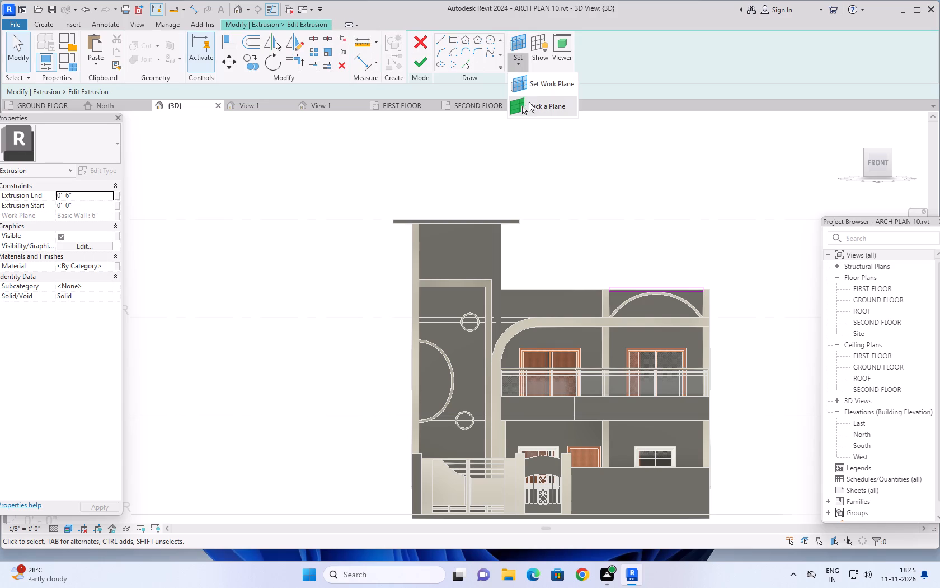
click(530, 105)
click(552, 296)
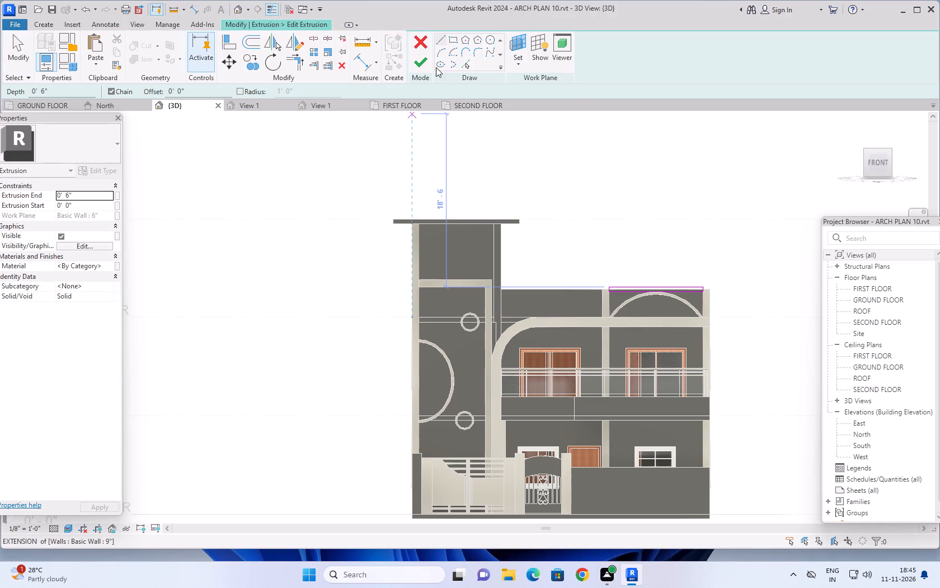
Draw a rectangle about 10' 10" long and 3" high along the parapet's top edge, from the middle column to the tower.
click(451, 38)
scroll(595, 293, up, 8)
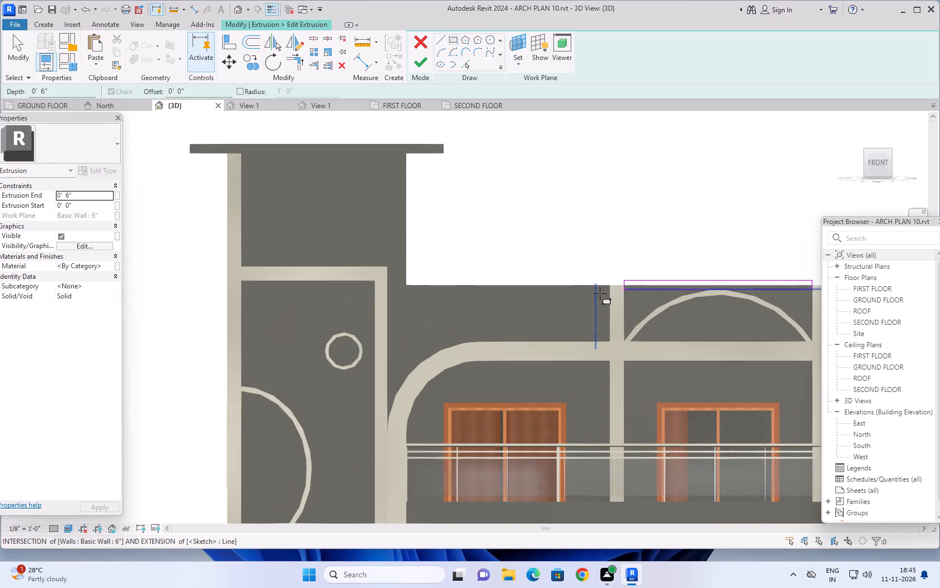
scroll(600, 293, up, 2)
click(618, 277)
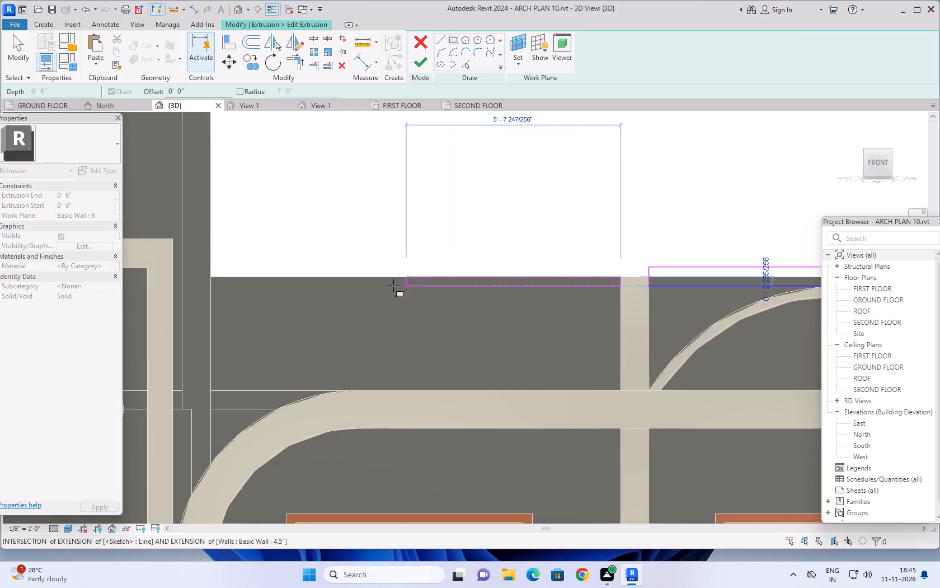
click(208, 288)
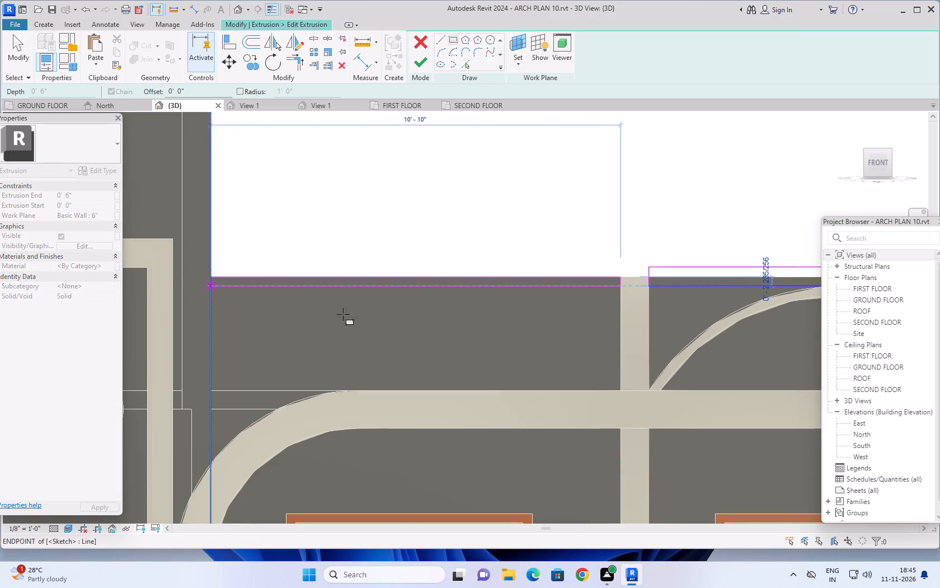
key(Escape)
key(Escape)
key(Escape)
Set the new parapet rectangle's height to 6" by its top line and finish the extrusion sketch.
click(499, 276)
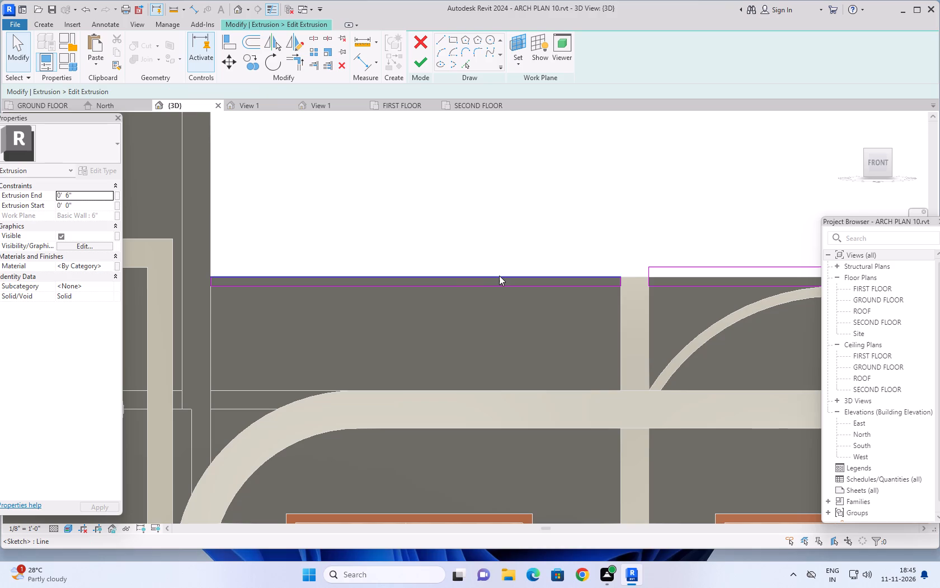
click(635, 278)
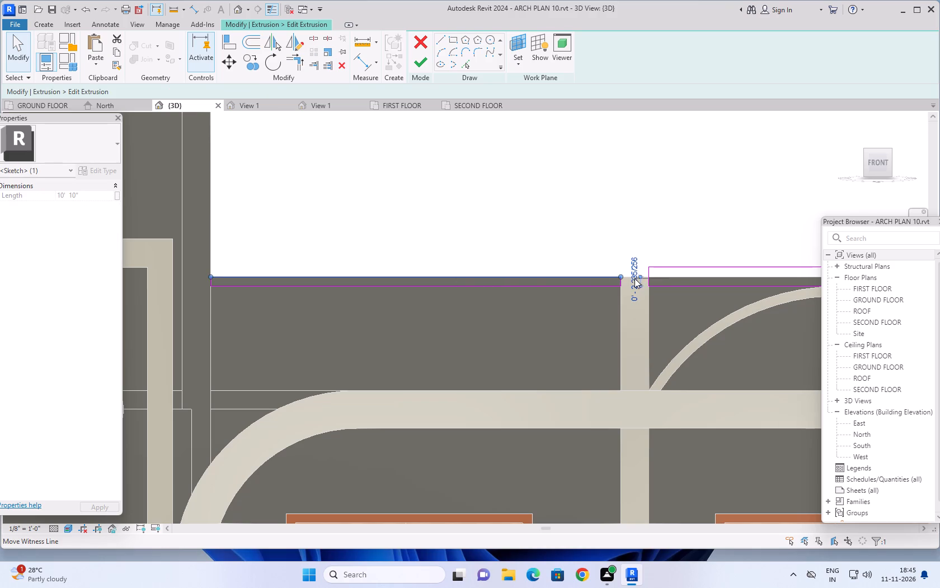
click(634, 270)
text(6")
key(Return)
scroll(661, 206, down, 4)
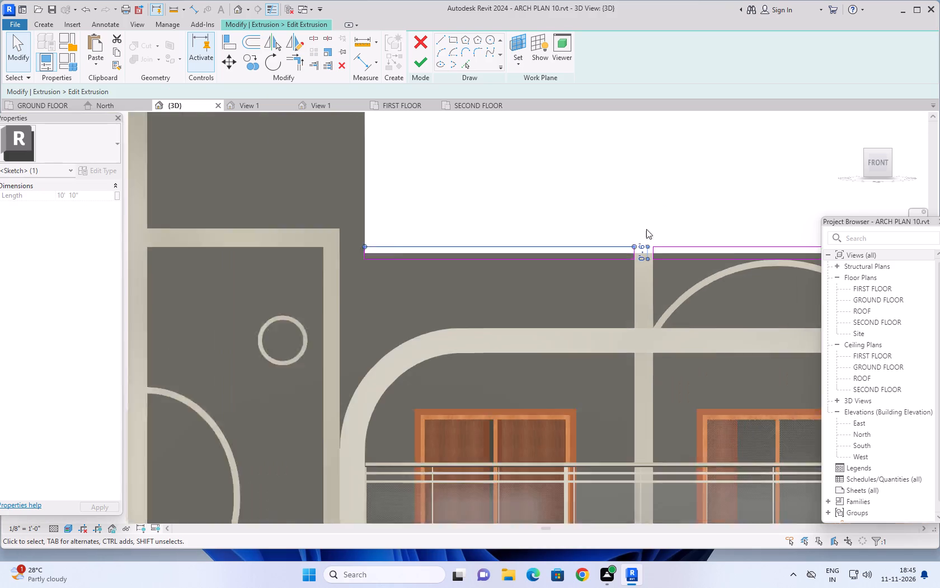
click(421, 66)
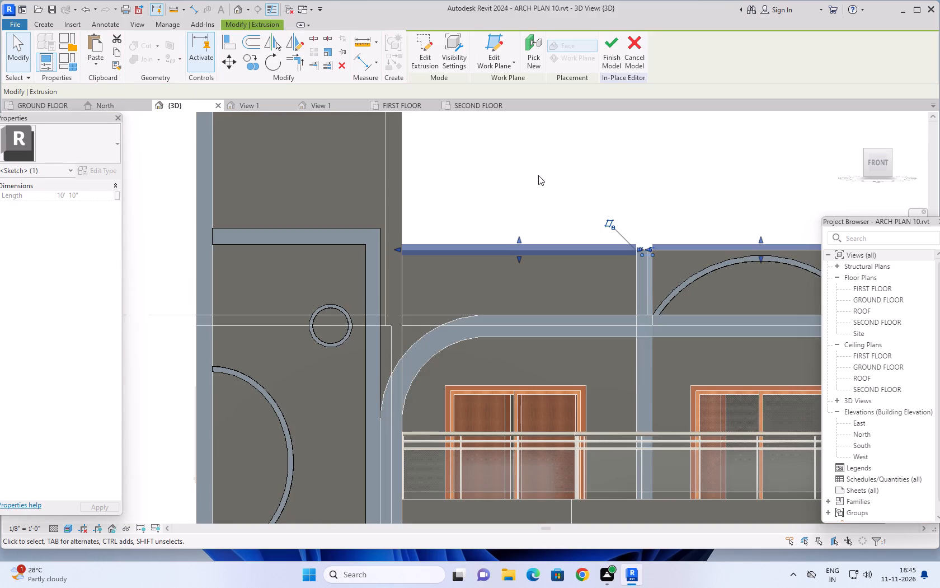
Open the sketch of the tower wall's ornament extrusion for editing.
middle_drag(539, 184, 599, 177)
key(Escape)
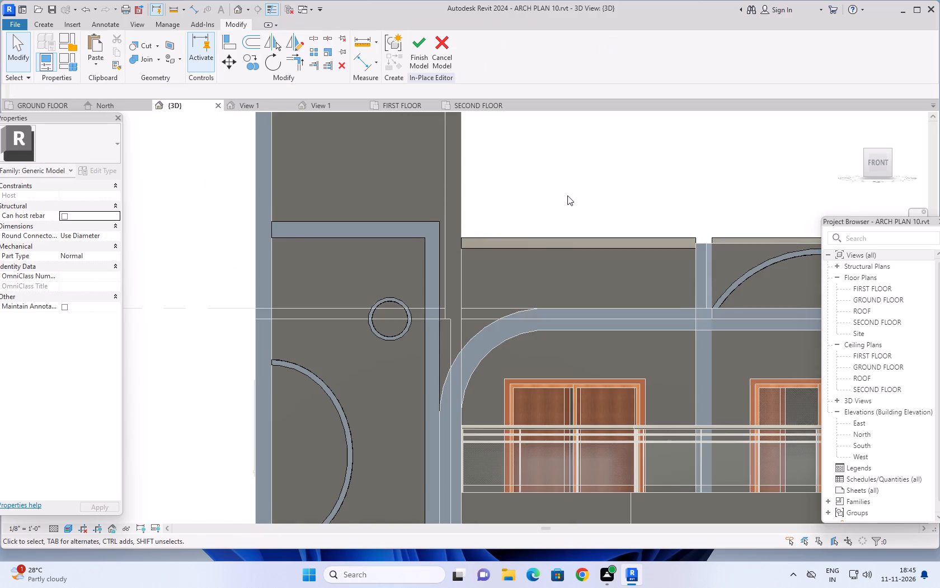
middle_drag(570, 192, 590, 180)
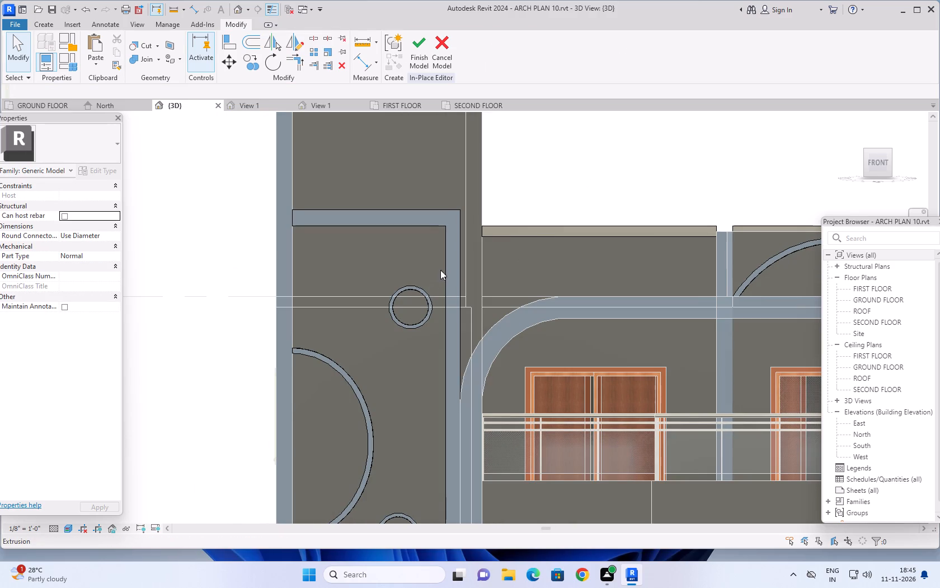
click(449, 267)
scroll(436, 298, down, 6)
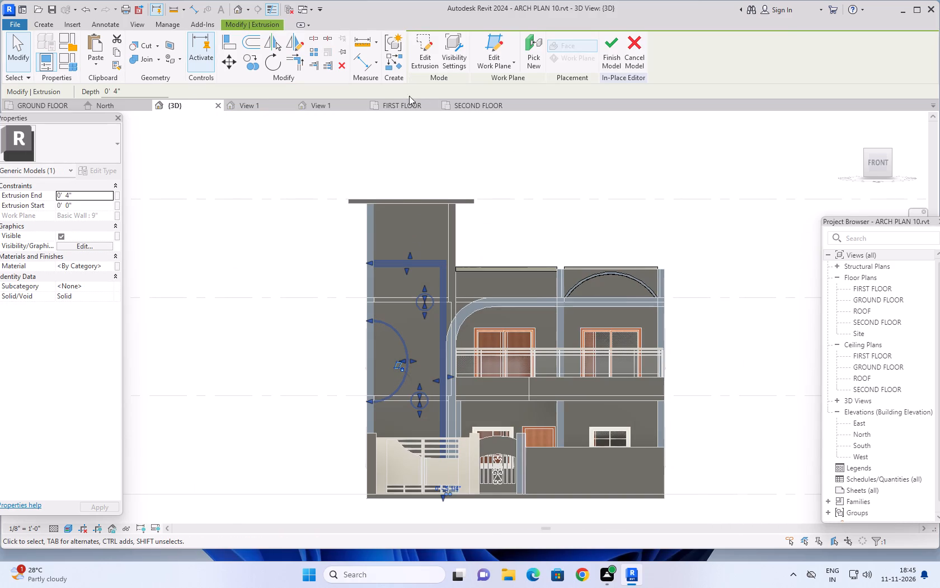
click(421, 49)
scroll(313, 300, down, 1)
middle_drag(298, 307, 299, 270)
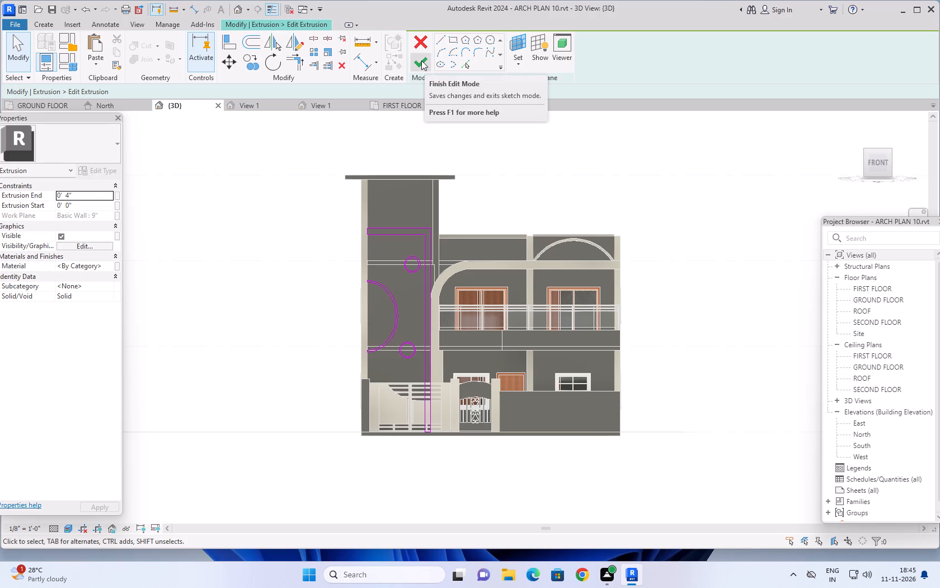
key(Escape)
key(Escape)
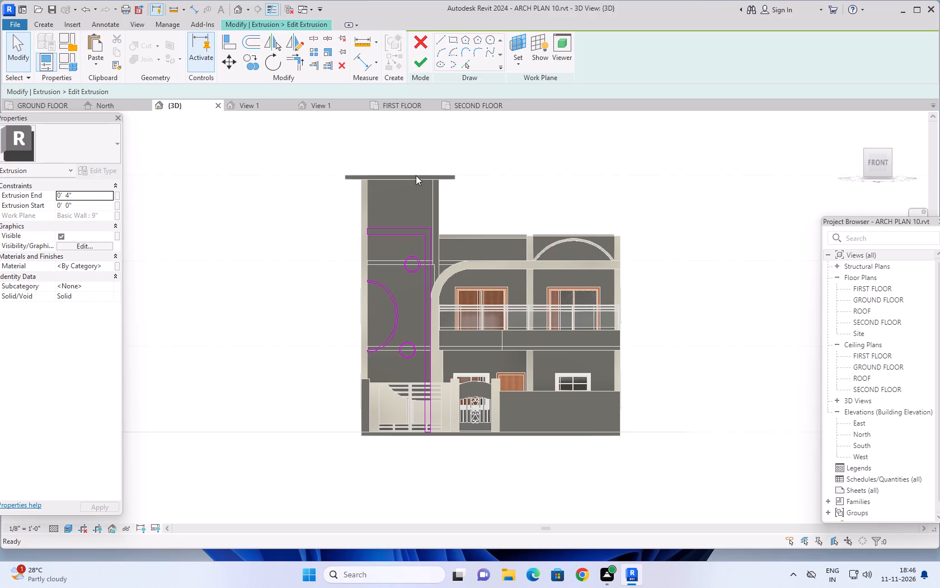
key(Escape)
key(Escape)
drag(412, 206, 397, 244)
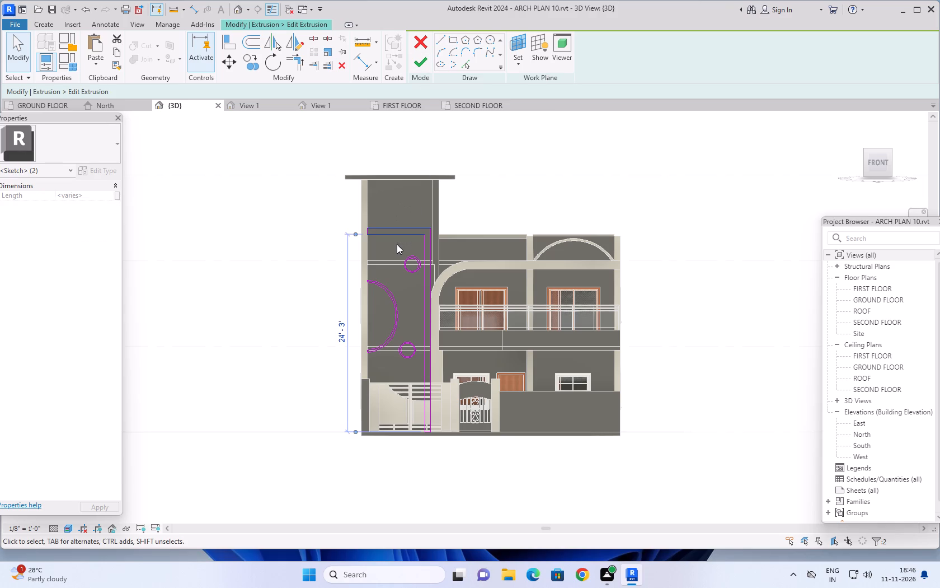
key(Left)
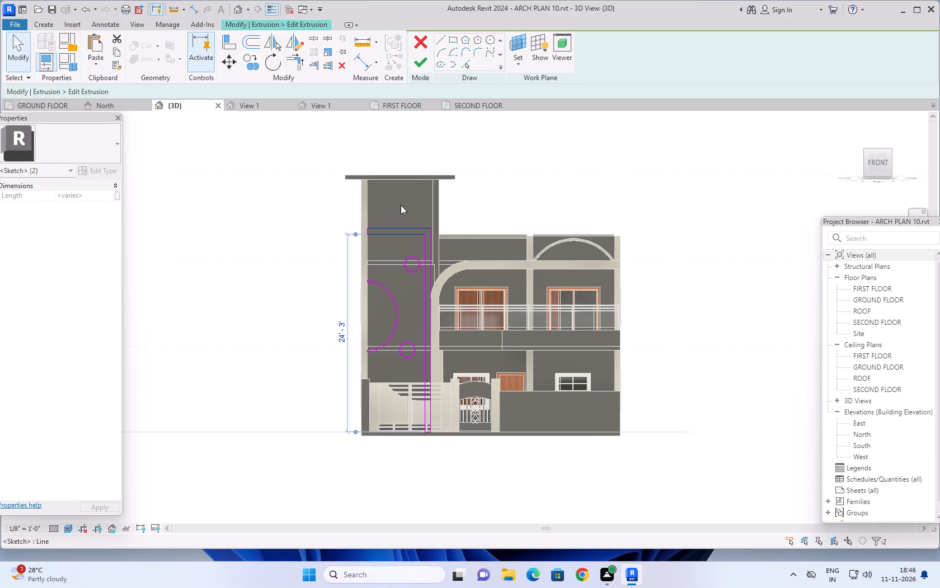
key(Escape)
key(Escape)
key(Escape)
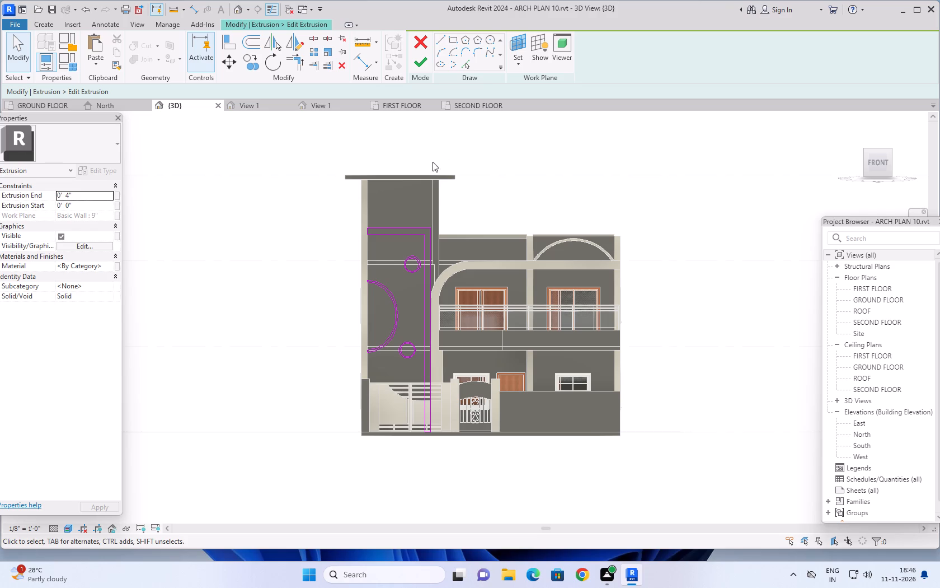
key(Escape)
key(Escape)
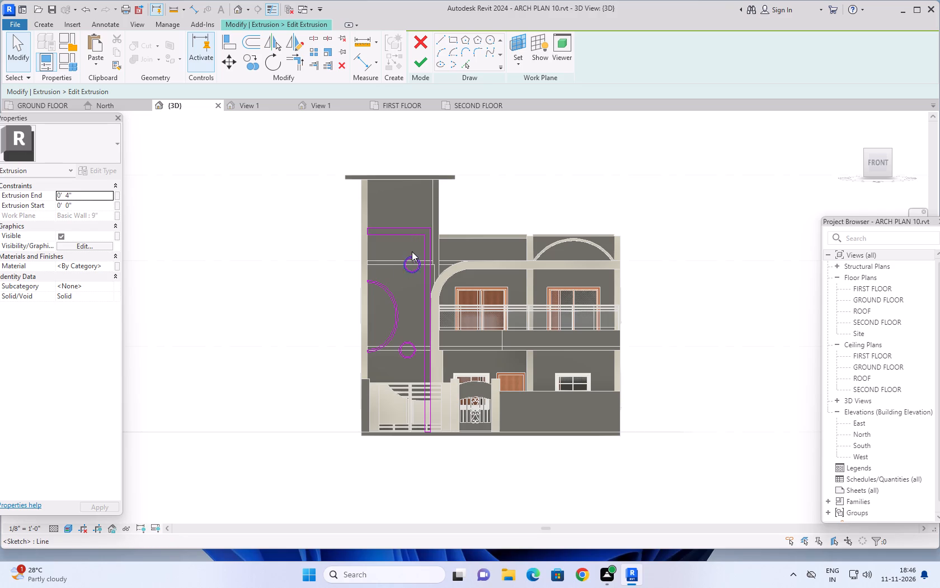
Delete the half-round band and both small ring ornaments from the tower sketch, leaving only the L-shaped frame.
drag(417, 242, 379, 354)
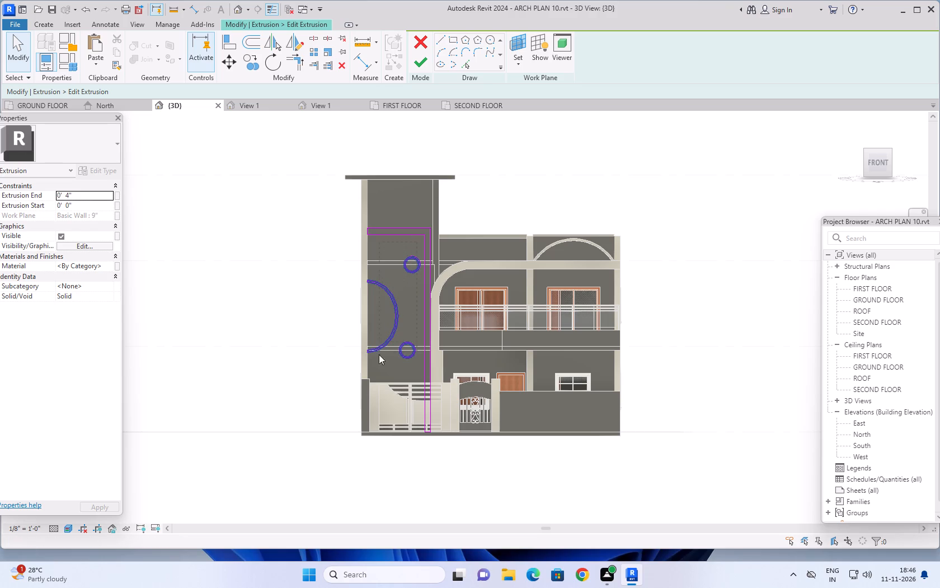
drag(379, 354, 356, 365)
key(Delete)
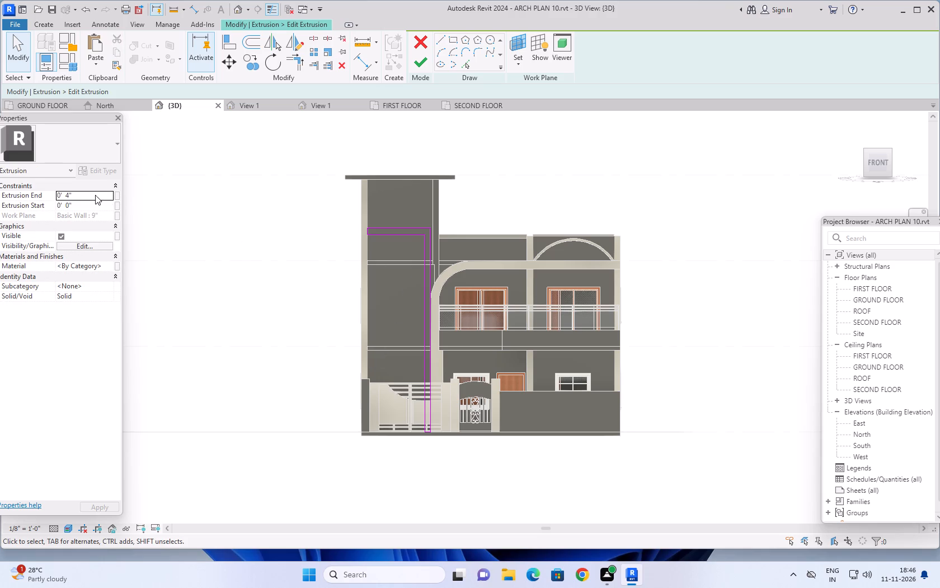
Set the L-shaped frame's Extrusion End to 2' and finish its sketch.
click(95, 195)
text(2')
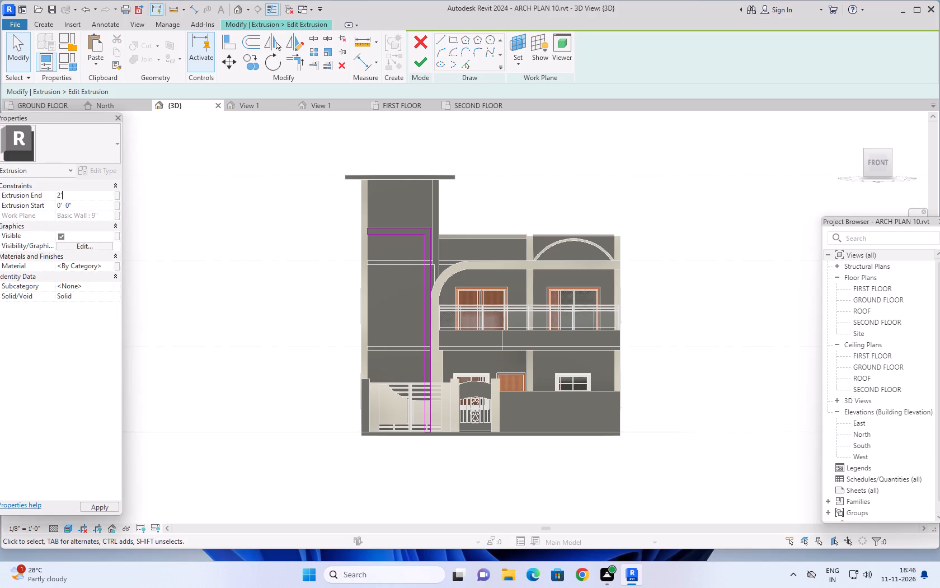
key(Return)
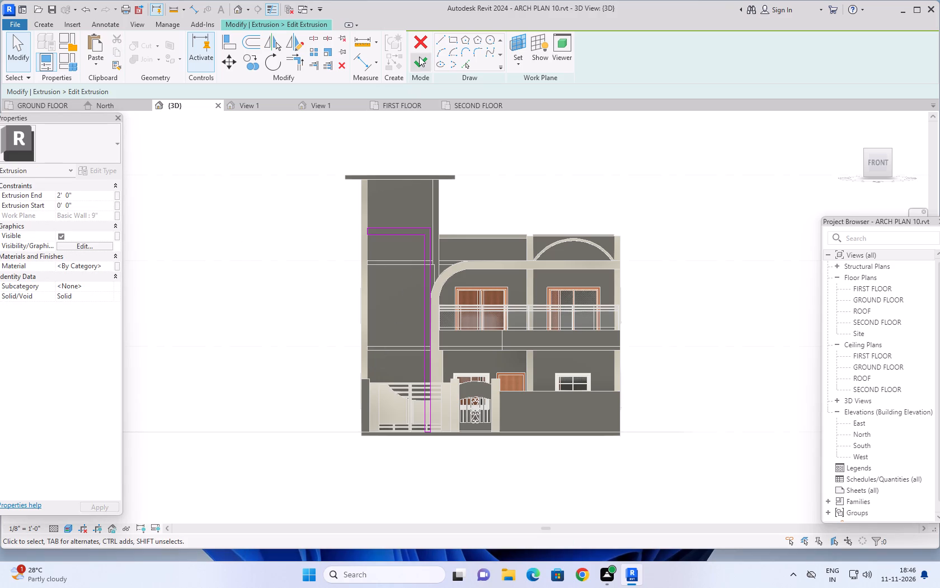
click(420, 59)
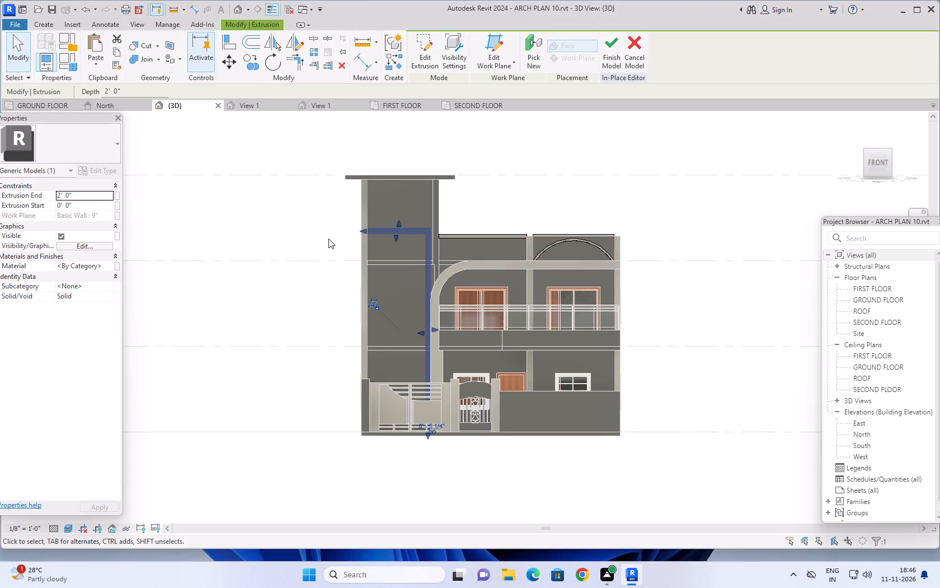
Start a new extrusion and pick the tower's front wall as its work plane.
click(47, 22)
click(96, 47)
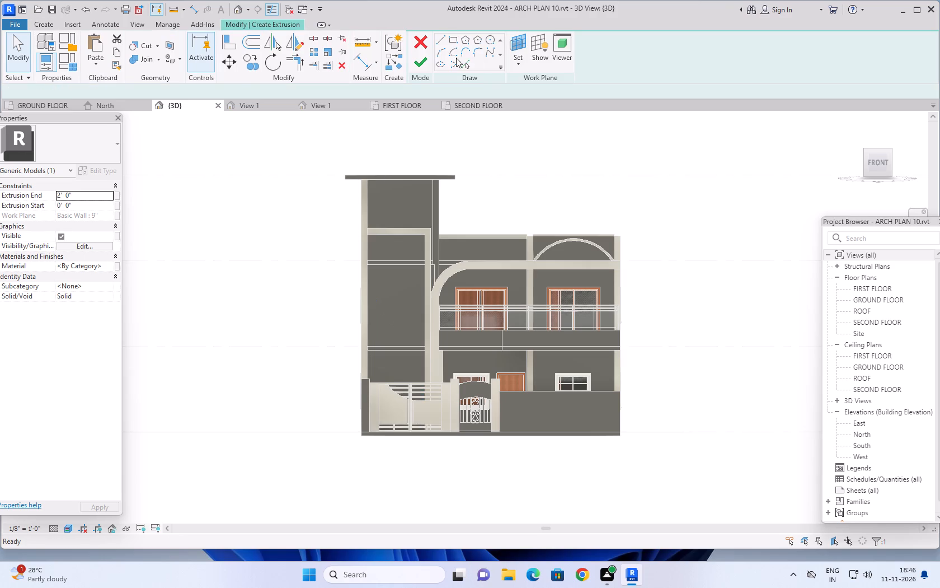
click(515, 62)
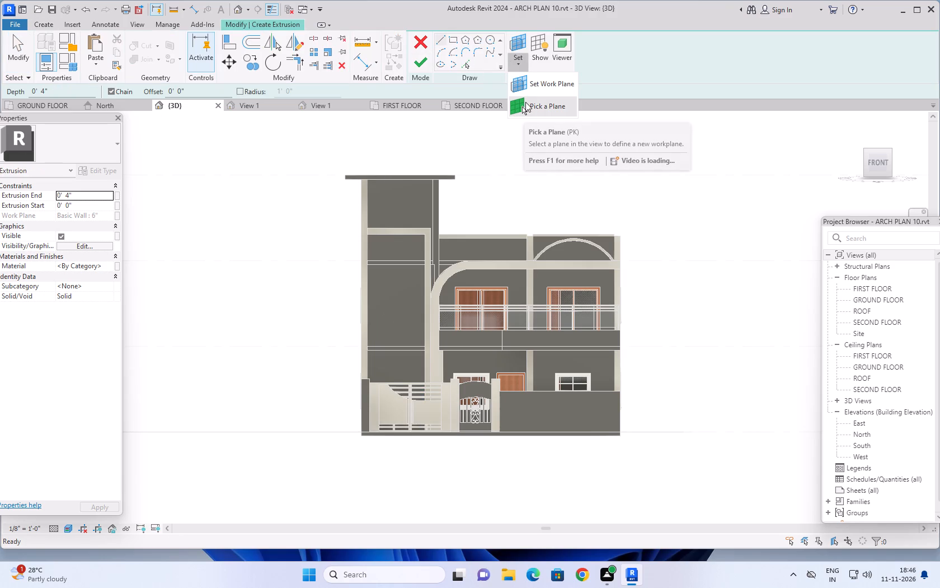
click(525, 102)
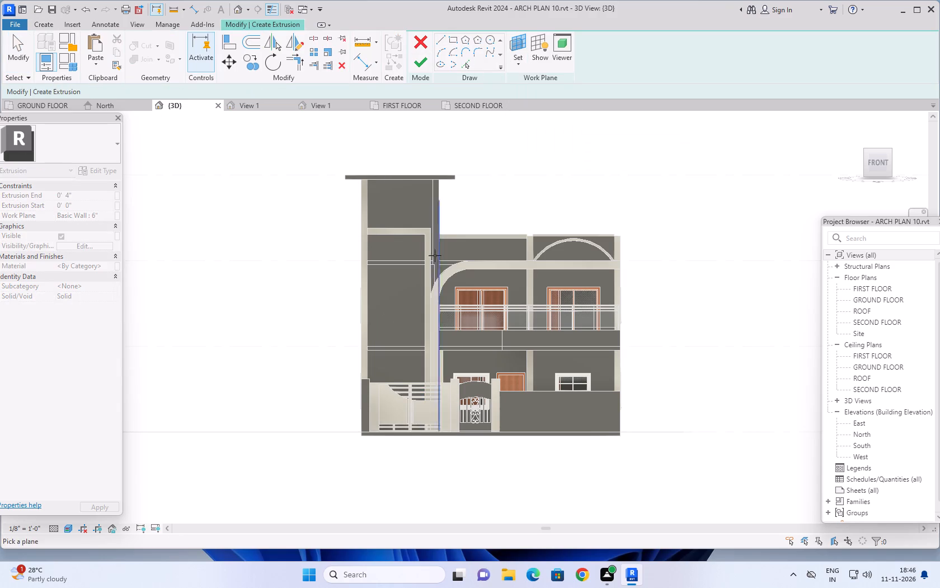
click(401, 309)
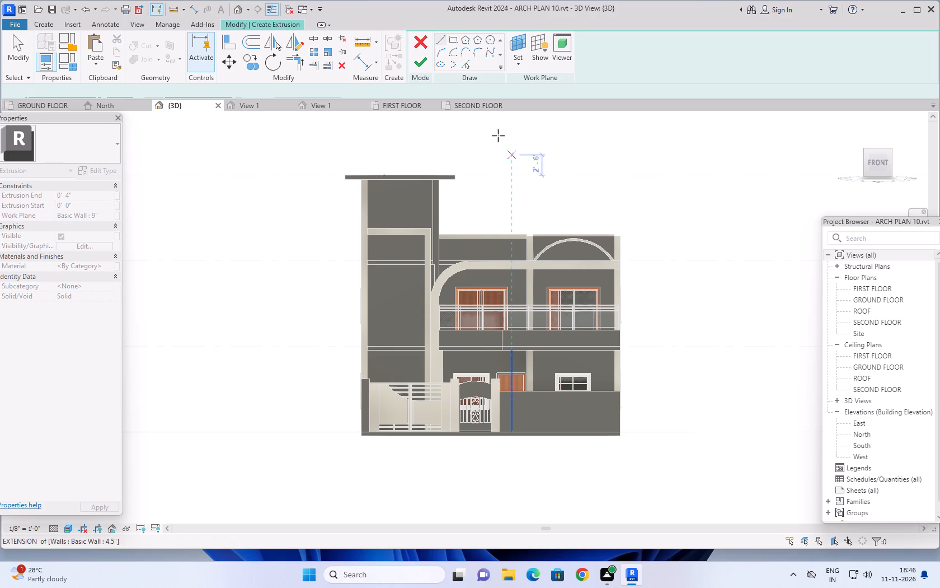
Draw a partial ellipse about 8' 7" high and 4' 6" wide on the tower wall, springing from the outer column's inner edge.
click(454, 64)
scroll(366, 290, up, 5)
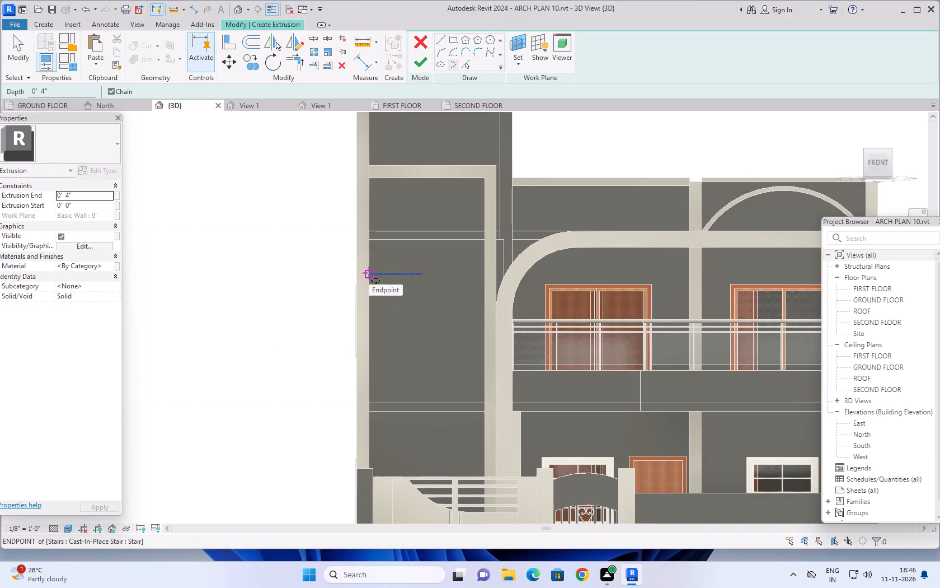
click(369, 273)
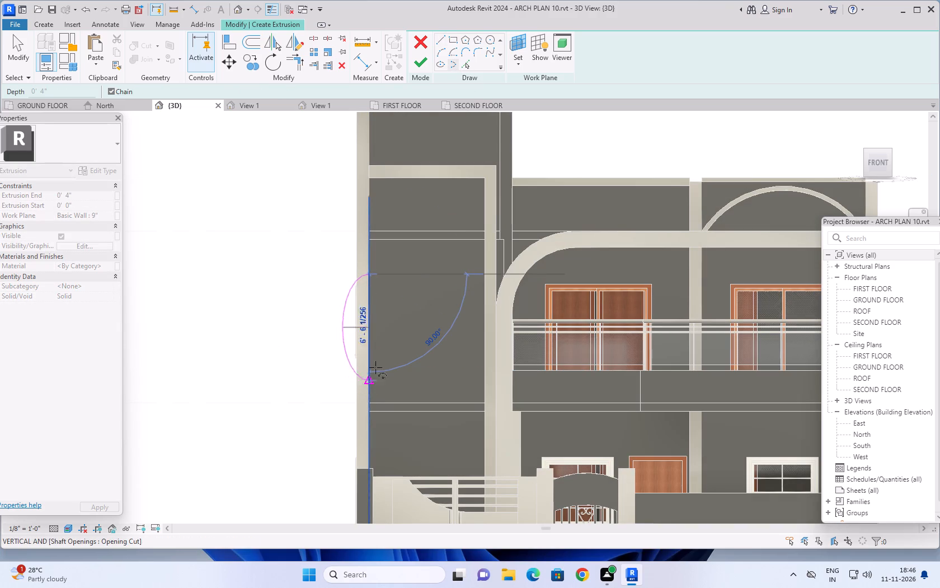
key(Escape)
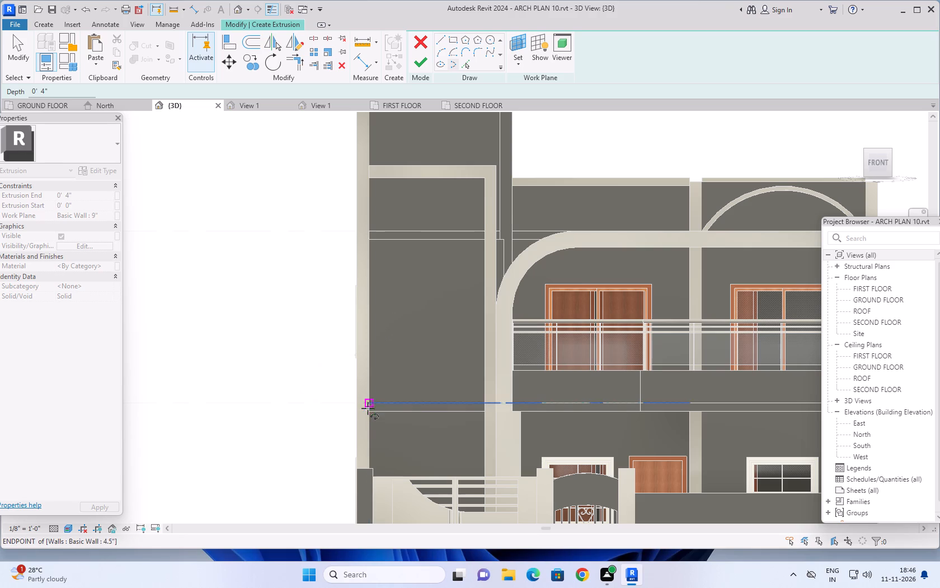
click(368, 411)
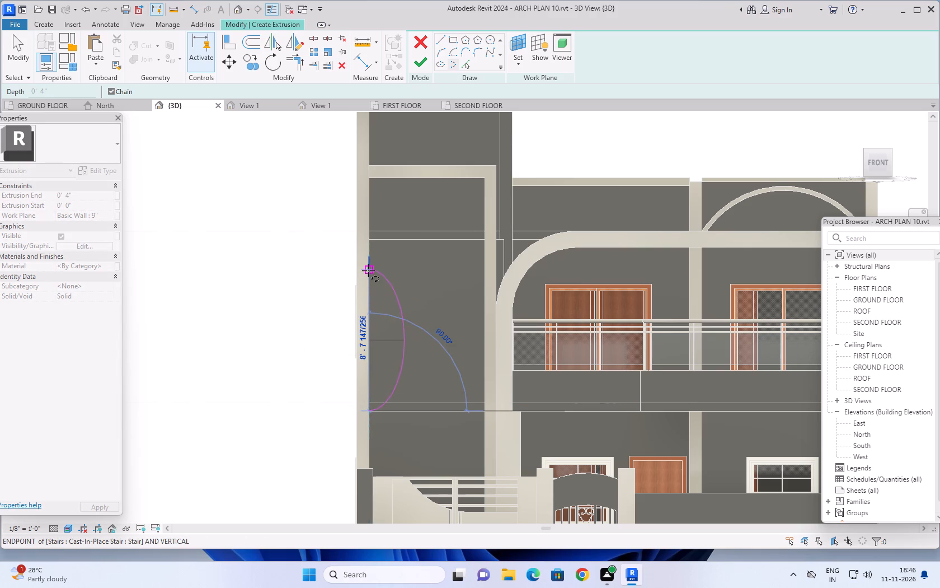
click(368, 270)
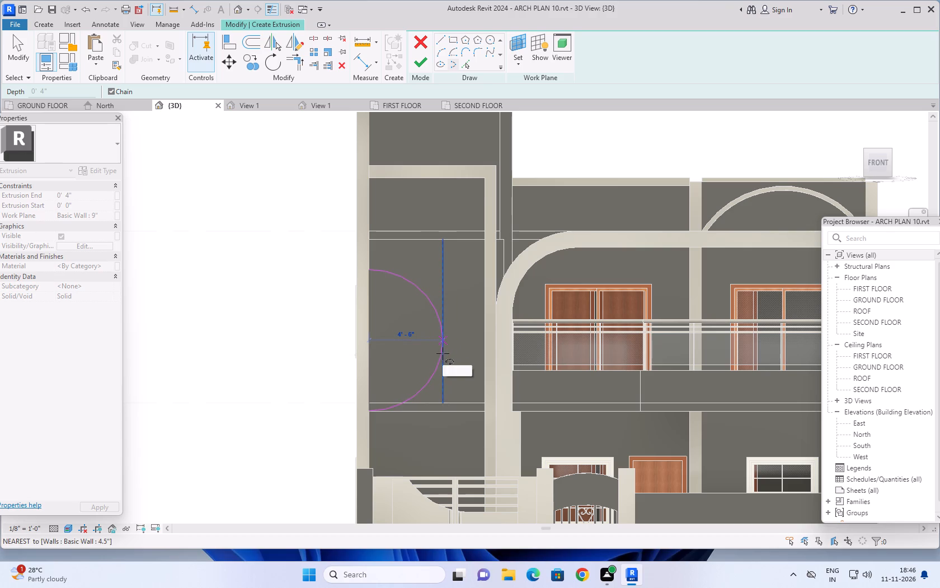
click(443, 353)
key(Escape)
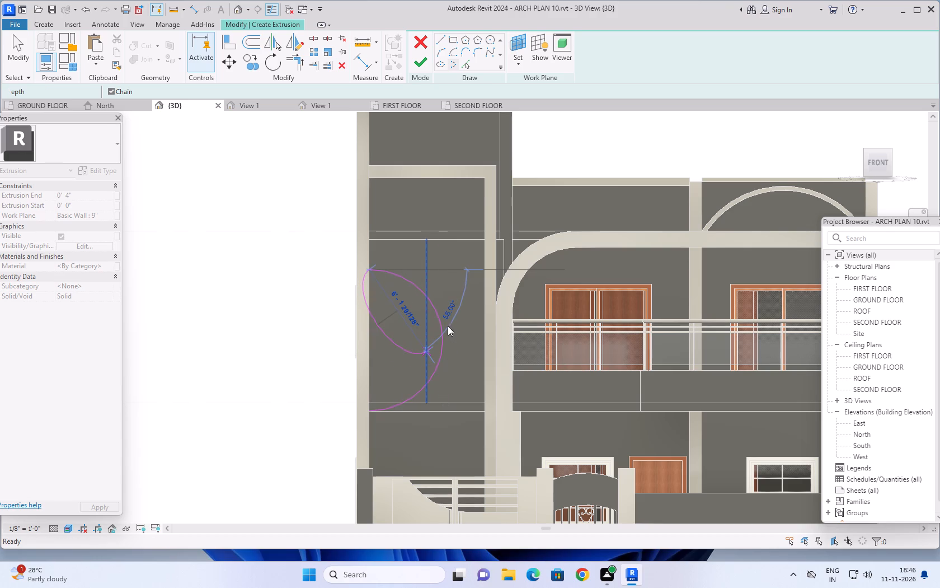
Add a parallel curve 3" outside the tower's half-ellipse with Pick Lines.
click(463, 66)
key(Escape)
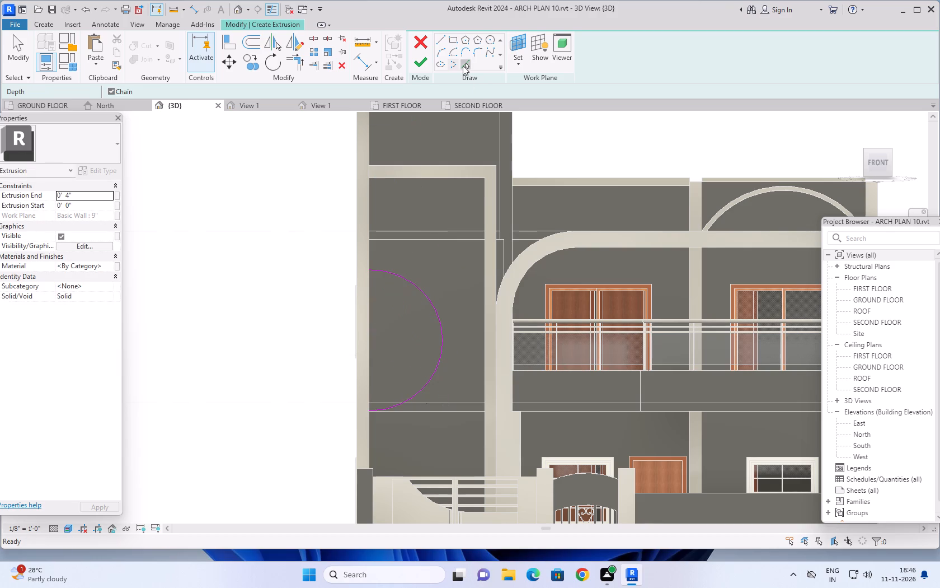
click(465, 65)
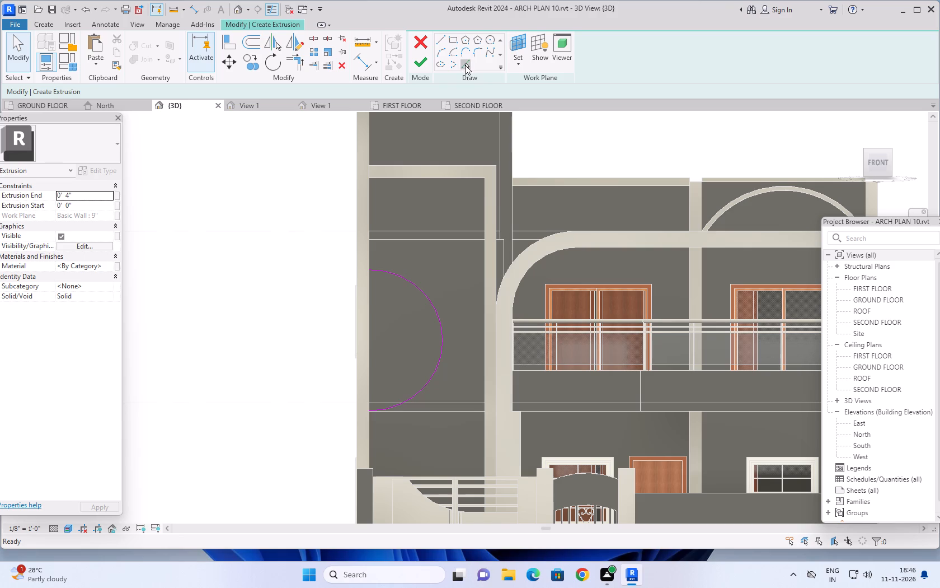
drag(177, 88, 117, 96)
text(3")
key(Return)
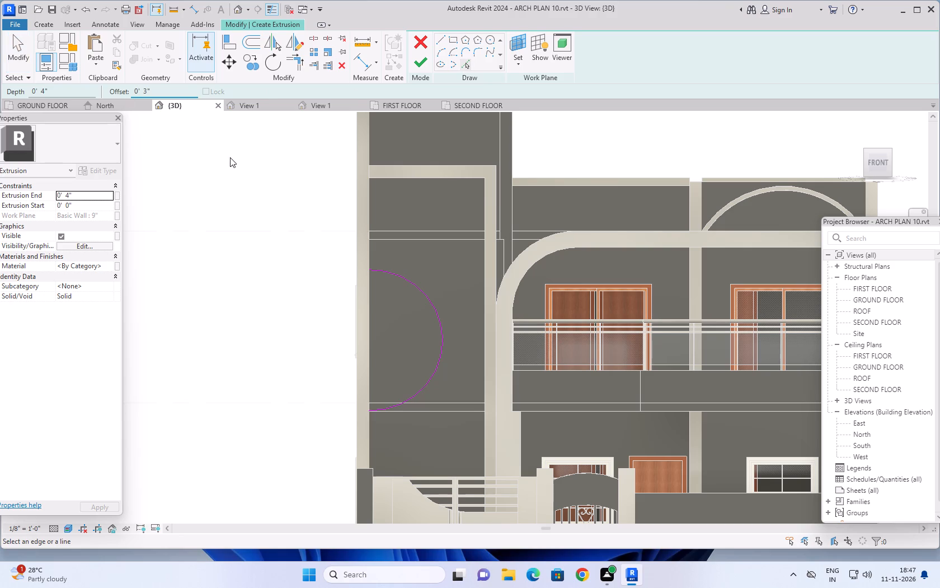
click(438, 312)
Draw two circles on the tower wall near the half-ellipse, one centred on the upper slab line and one on the lower.
scroll(417, 315, up, 1)
scroll(419, 315, down, 1)
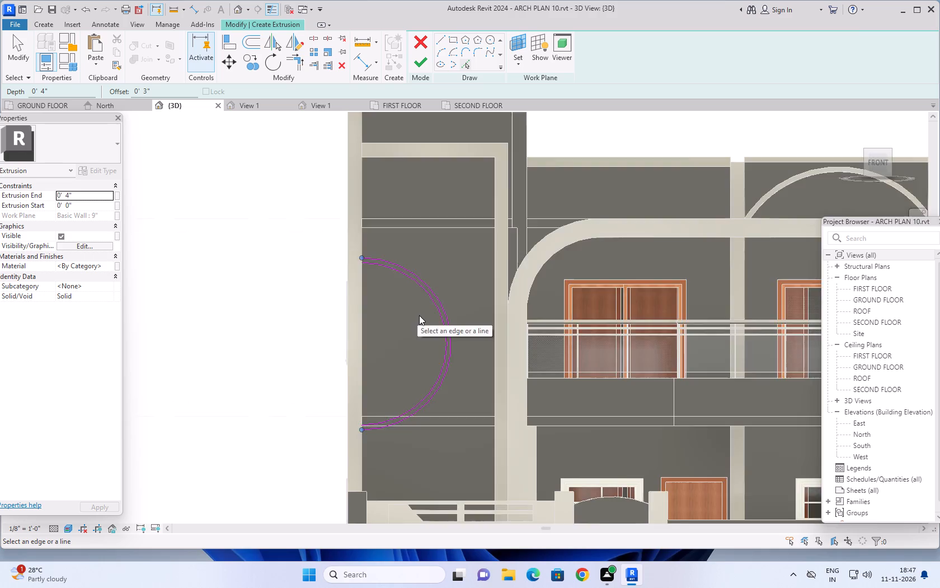
scroll(419, 315, down, 1)
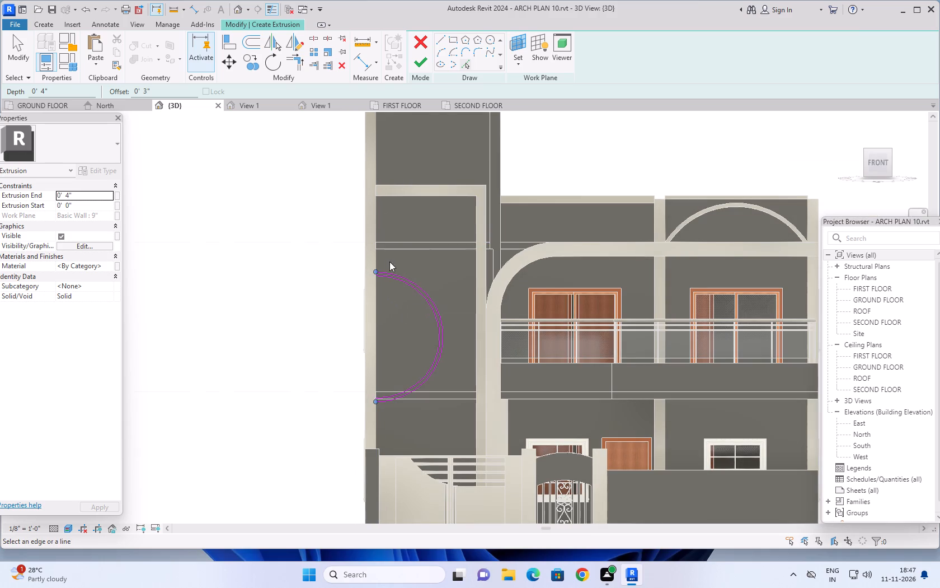
scroll(345, 274, up, 3)
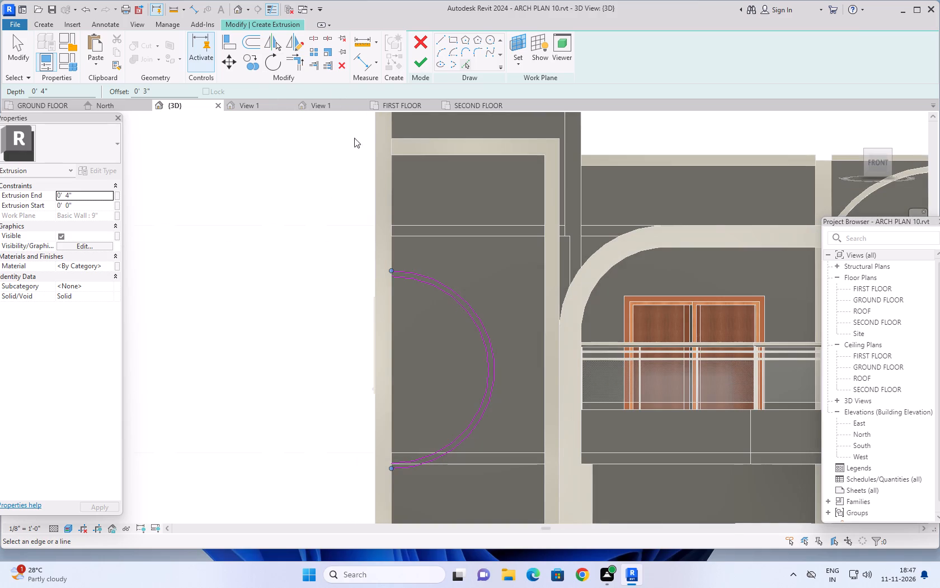
click(490, 41)
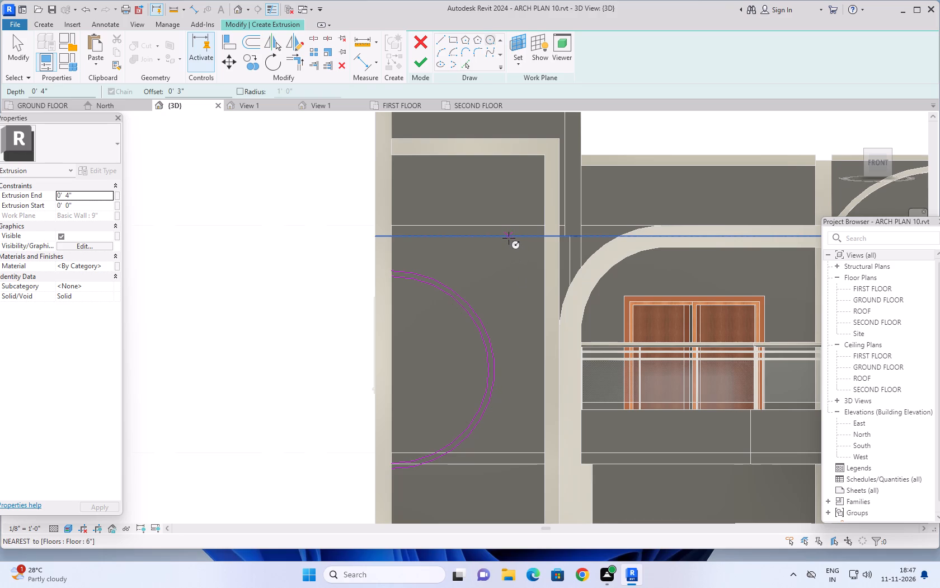
click(509, 237)
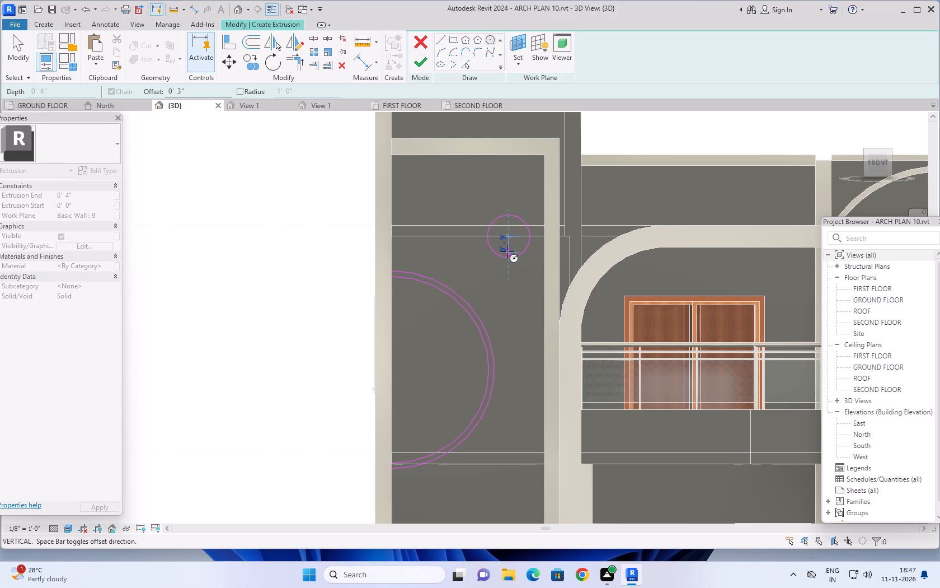
click(507, 251)
scroll(512, 319, down, 3)
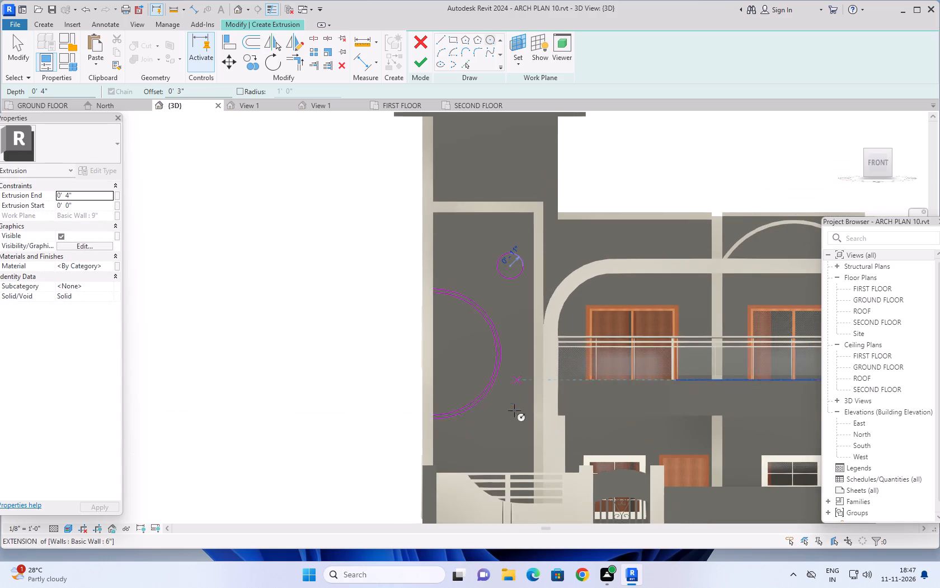
click(511, 419)
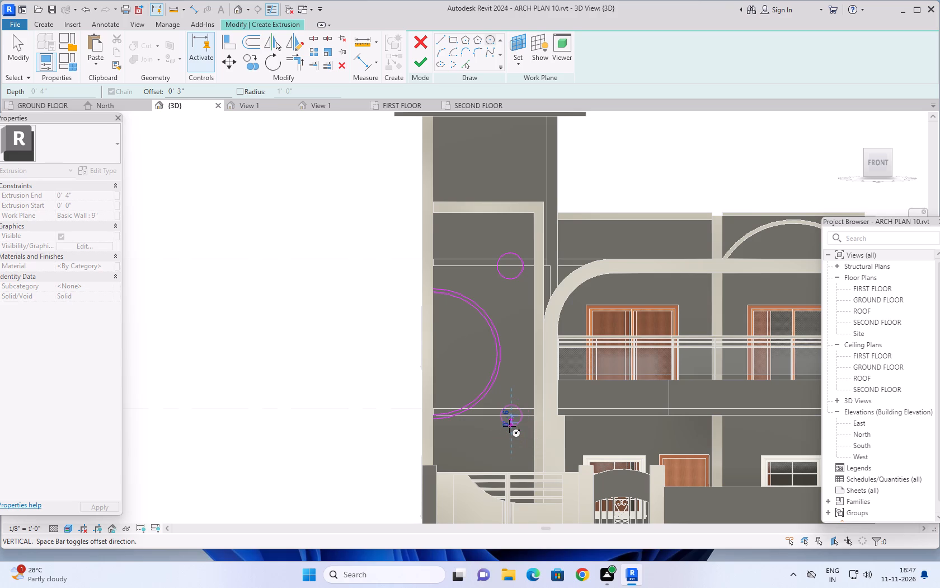
click(509, 427)
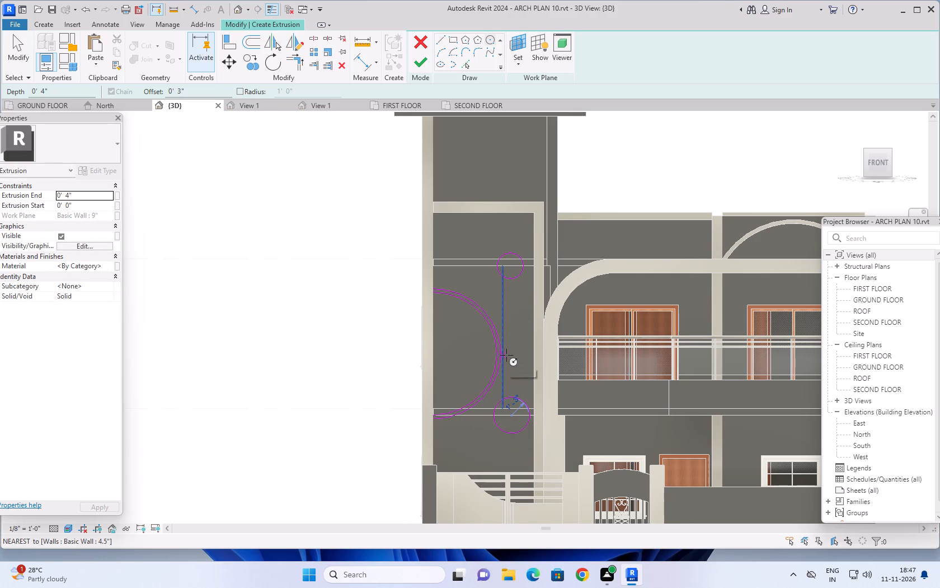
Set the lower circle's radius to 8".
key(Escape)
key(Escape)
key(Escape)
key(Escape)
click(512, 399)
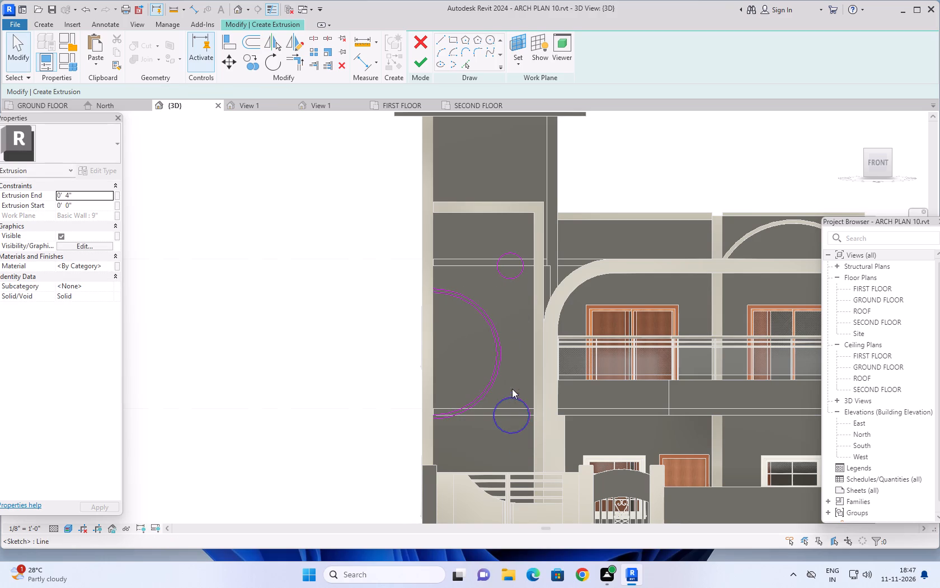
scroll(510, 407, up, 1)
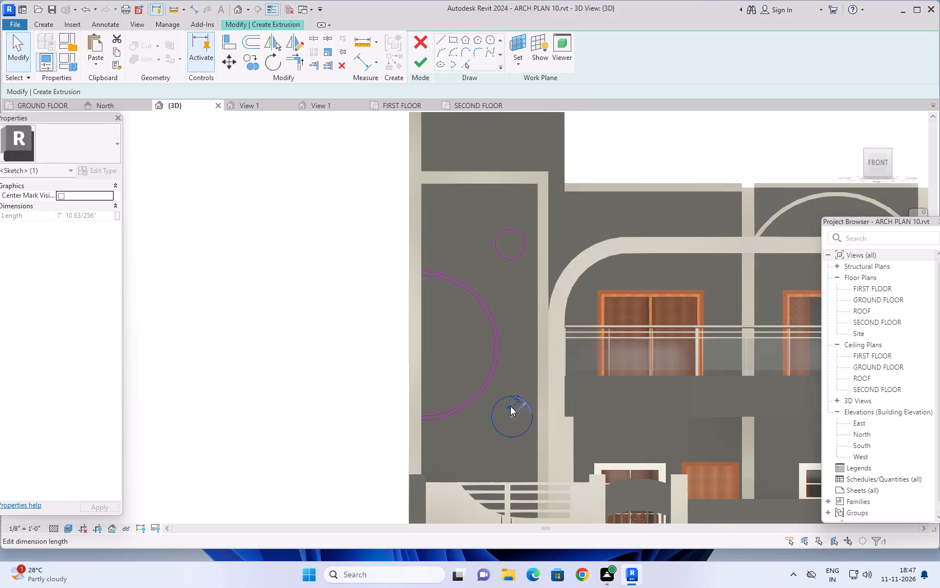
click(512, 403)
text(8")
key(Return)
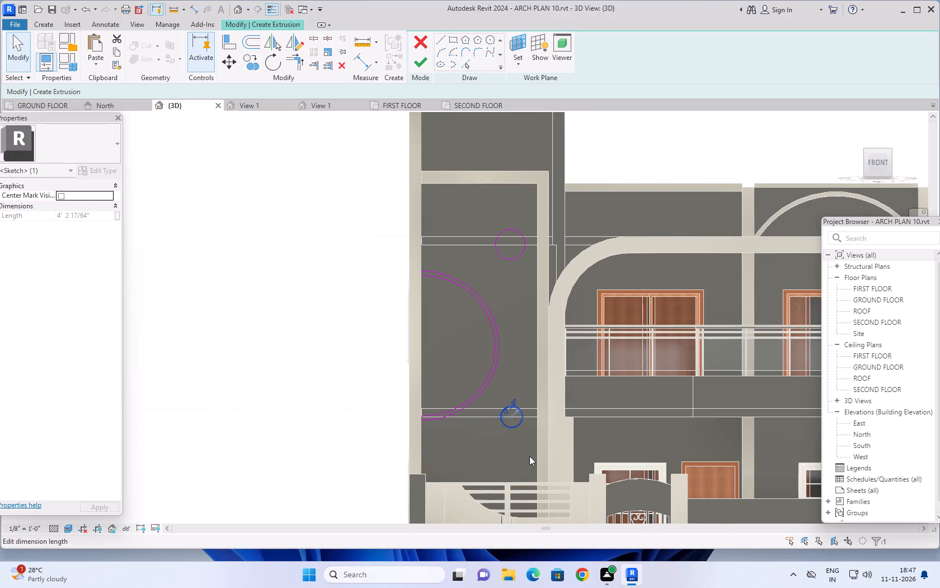
Check the upper circle's radius and set the lower circle's radius to 11" to match it.
key(Escape)
click(523, 245)
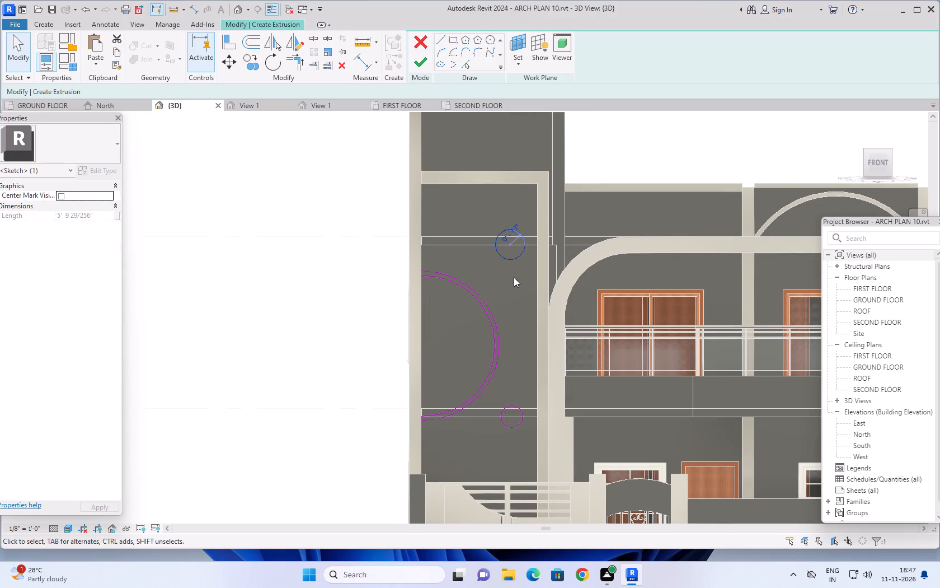
scroll(511, 240, up, 5)
key(Escape)
scroll(511, 320, down, 8)
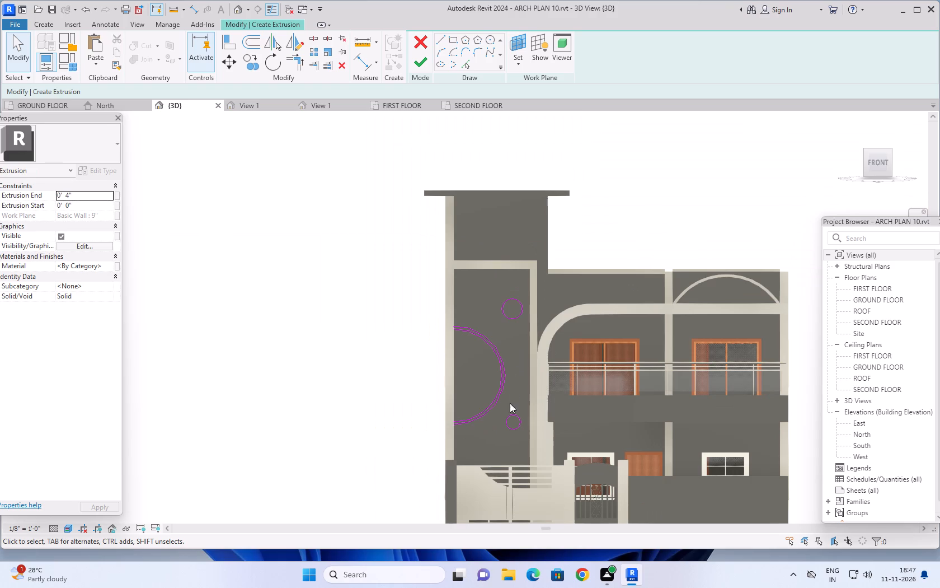
click(513, 414)
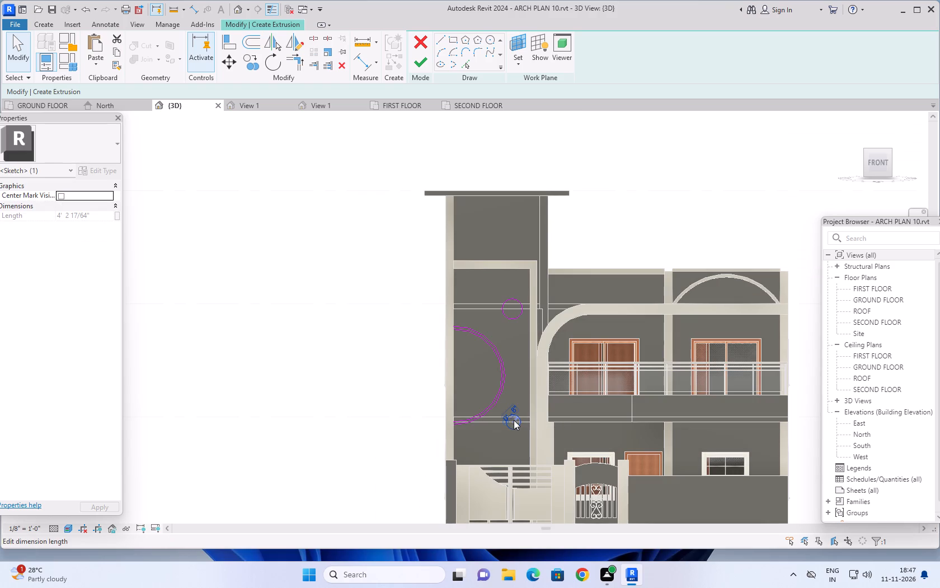
click(513, 410)
text(11")
key(Return)
scroll(519, 367, up, 1)
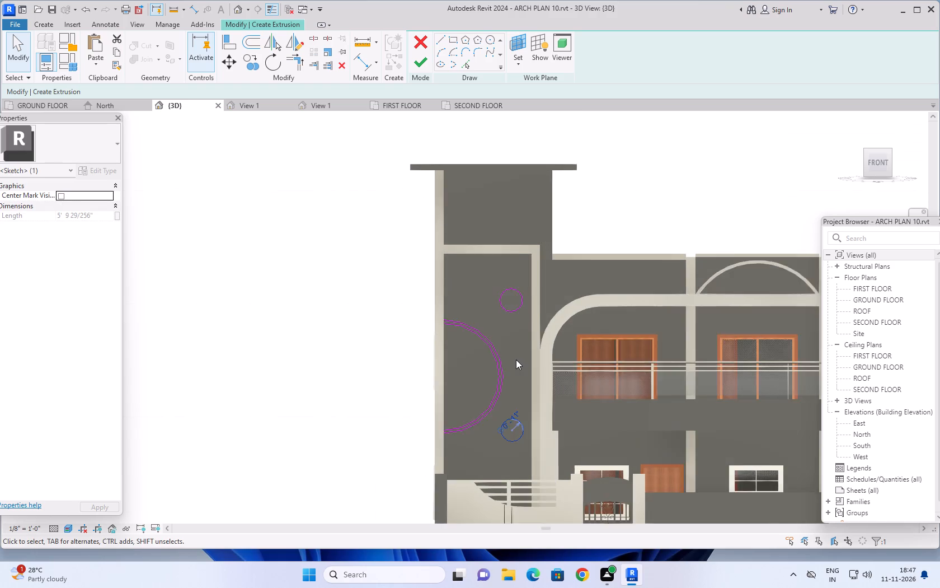
scroll(516, 360, up, 1)
key(Escape)
key(Escape)
key(Escape)
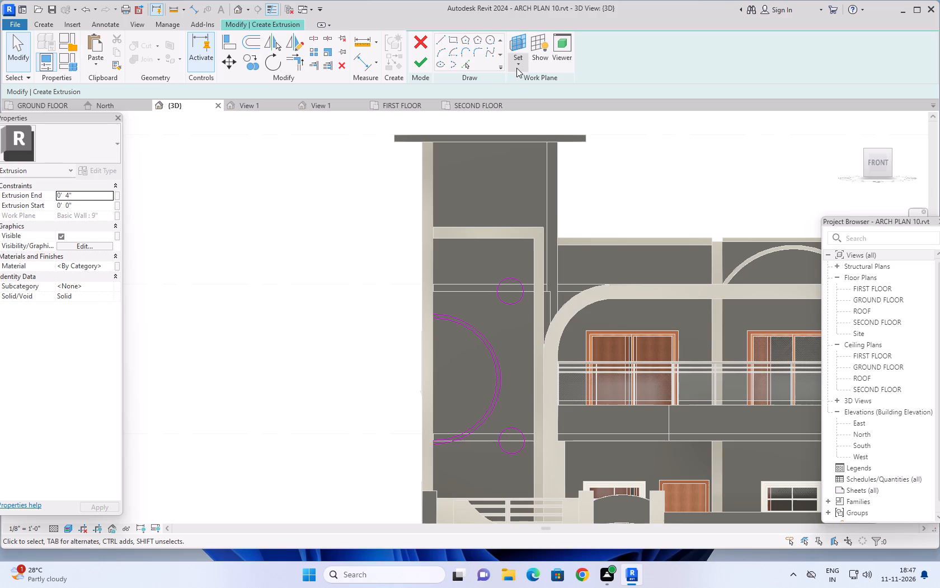
Add a concentric circle 2" inside both the upper and lower circles with Pick Lines.
click(464, 61)
drag(162, 88, 127, 93)
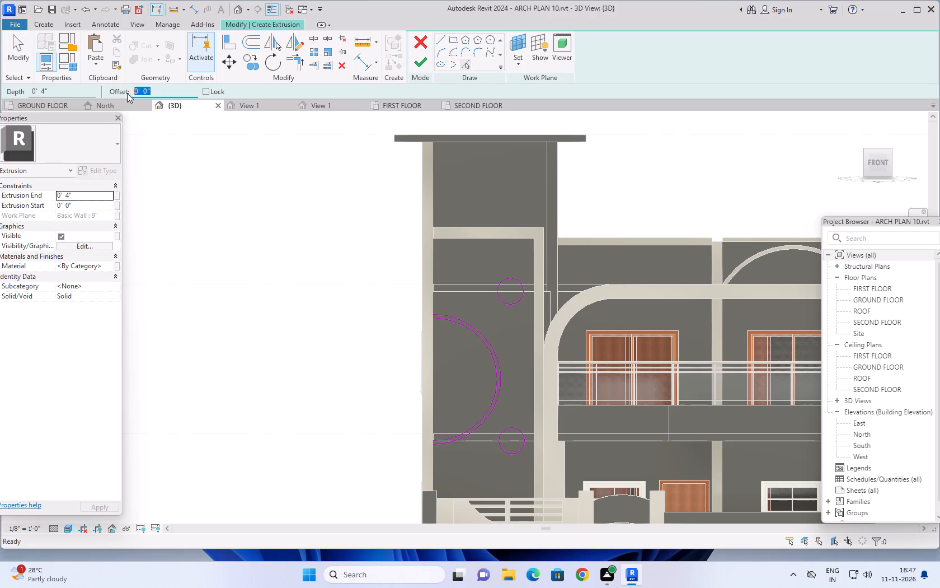
text(2")
key(Return)
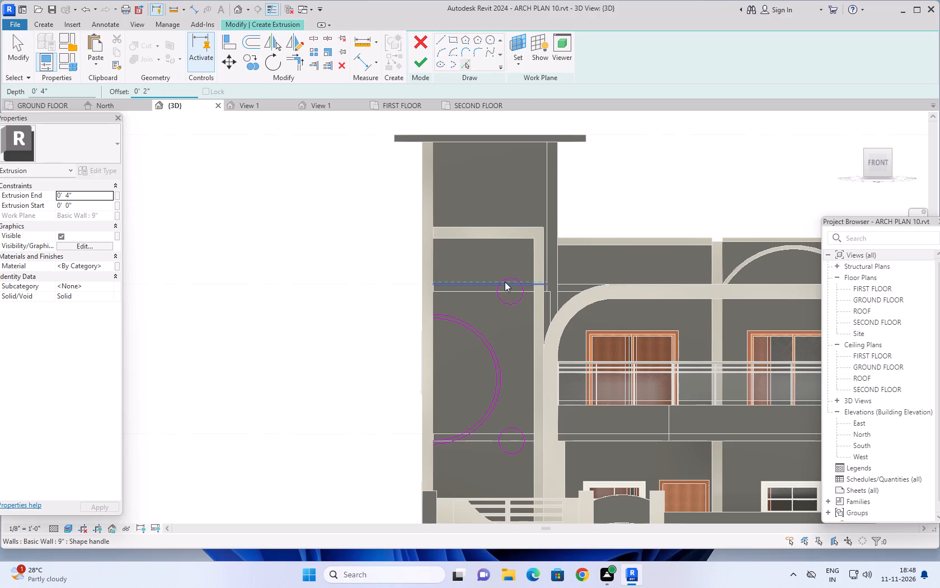
scroll(505, 282, up, 6)
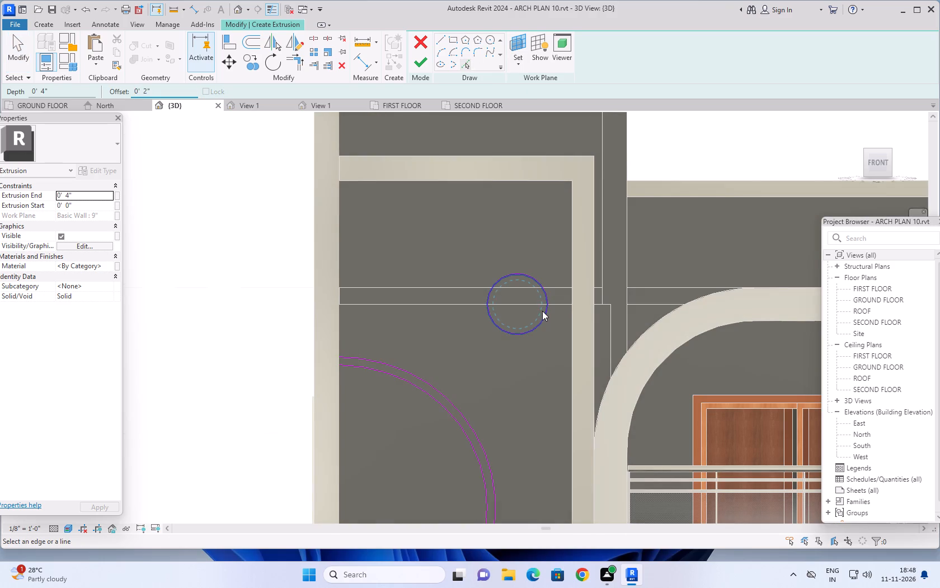
click(542, 313)
scroll(511, 418, down, 4)
middle_drag(515, 420, 519, 276)
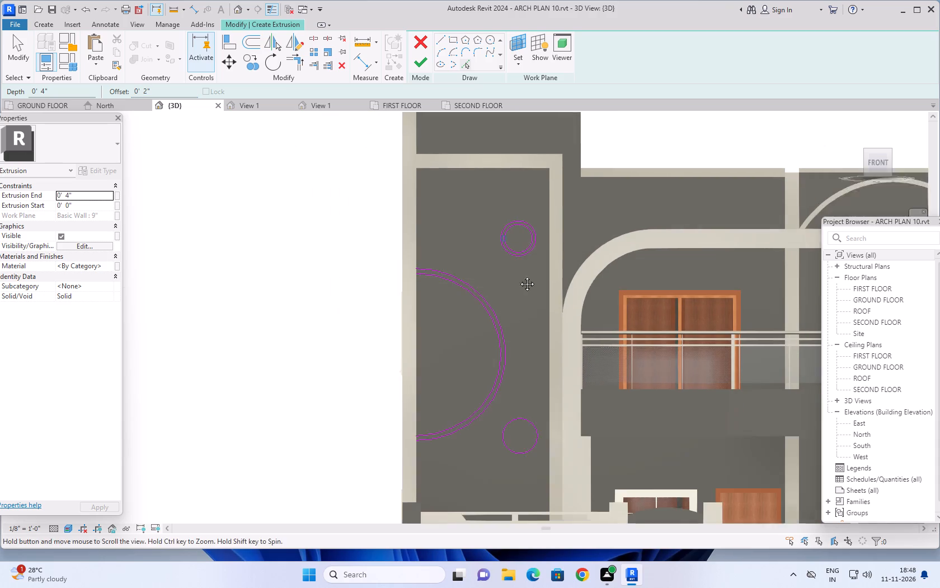
middle_drag(519, 276, 519, 229)
click(529, 372)
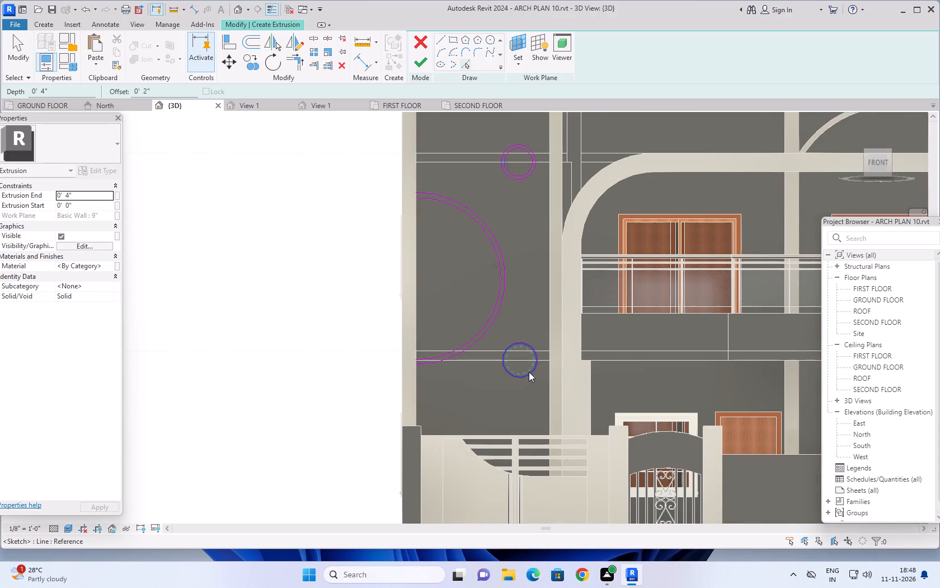
scroll(511, 273, down, 3)
middle_drag(532, 260, 520, 407)
key(Escape)
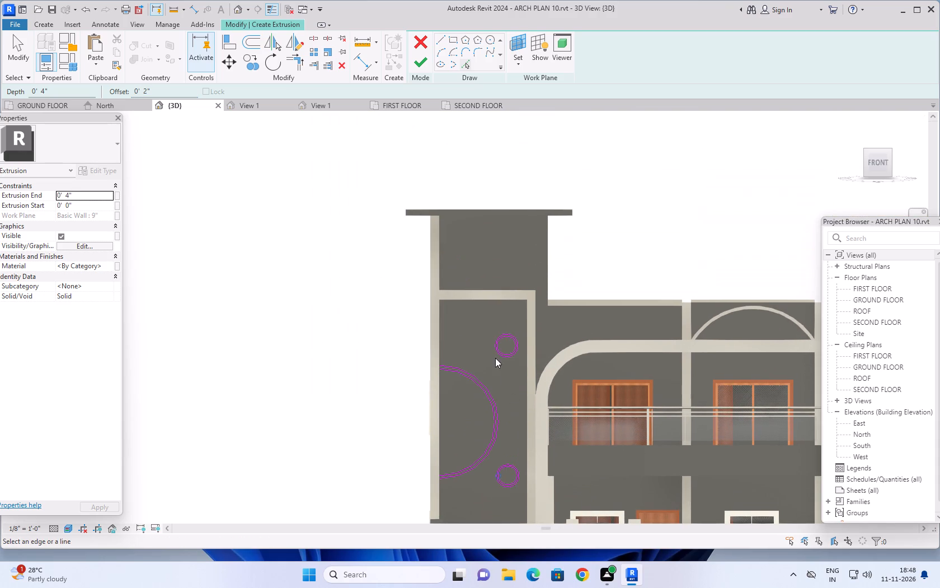
key(Escape)
key(Escape)
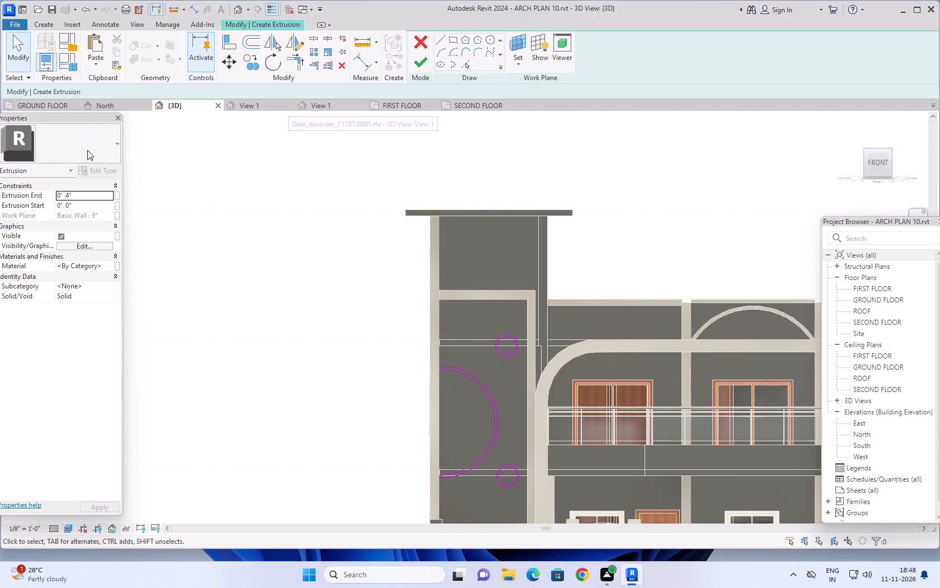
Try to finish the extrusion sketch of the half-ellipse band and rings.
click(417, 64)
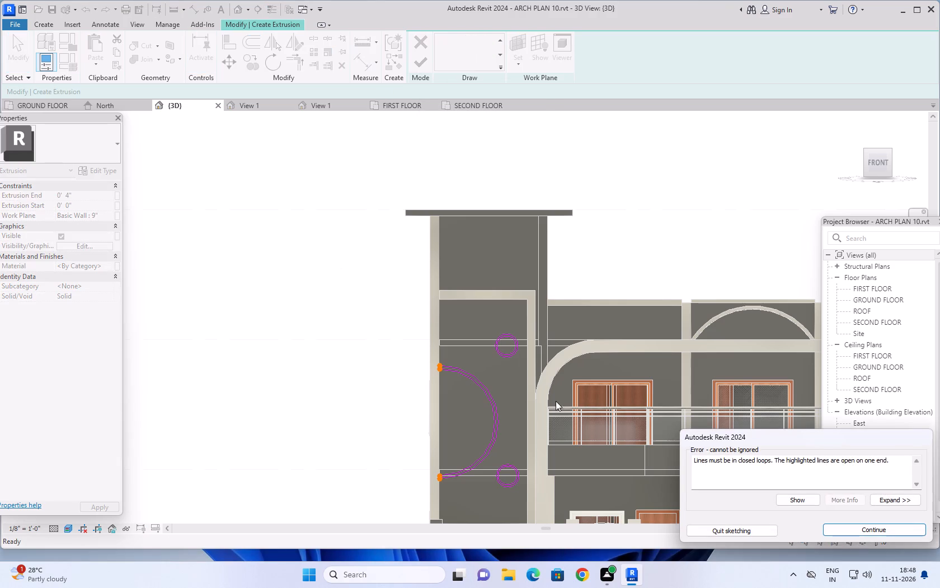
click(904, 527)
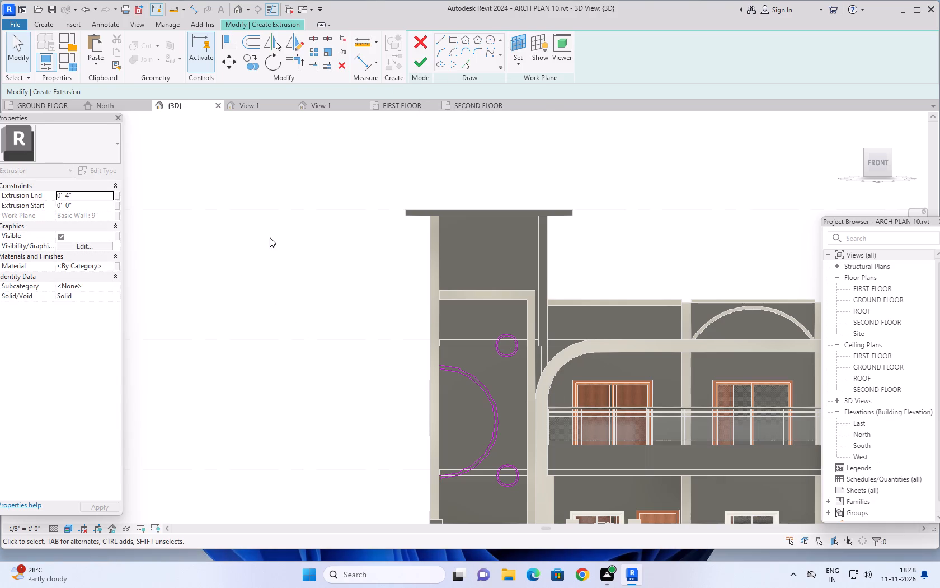
Close the upper and lower ends of the half-ellipse band with short vertical lines along the outer column's inner edge.
click(438, 40)
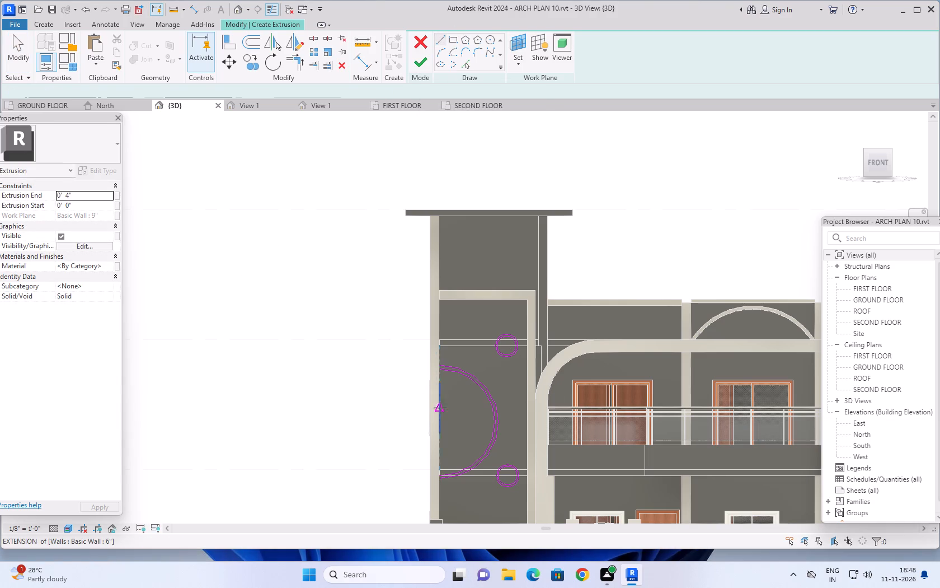
scroll(443, 385, up, 17)
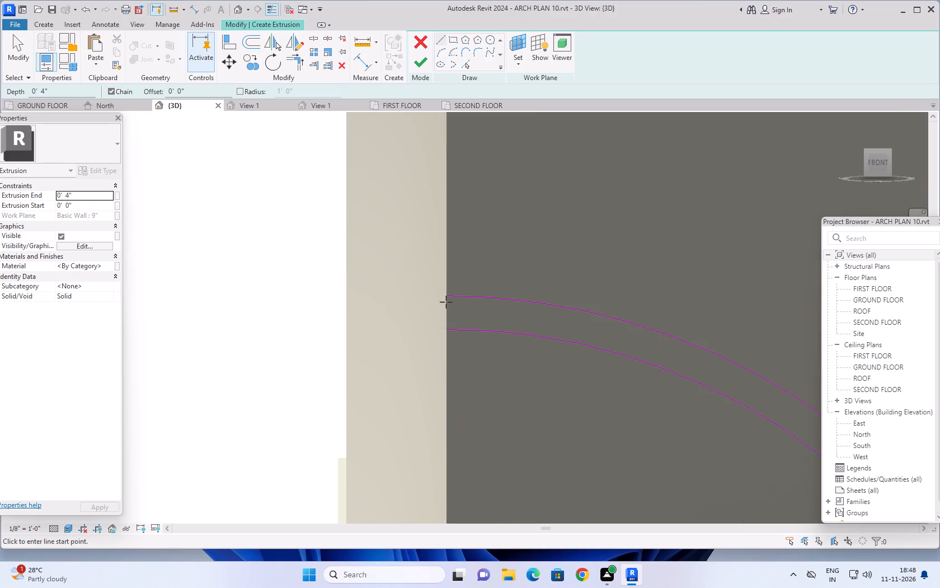
click(445, 299)
click(445, 328)
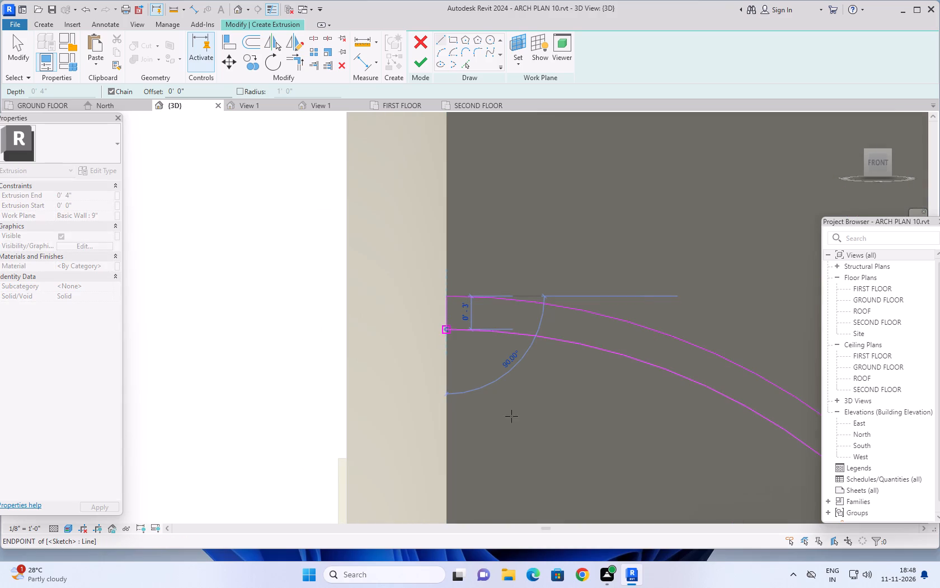
scroll(510, 417, down, 6)
middle_drag(512, 434, 506, 169)
scroll(520, 324, down, 5)
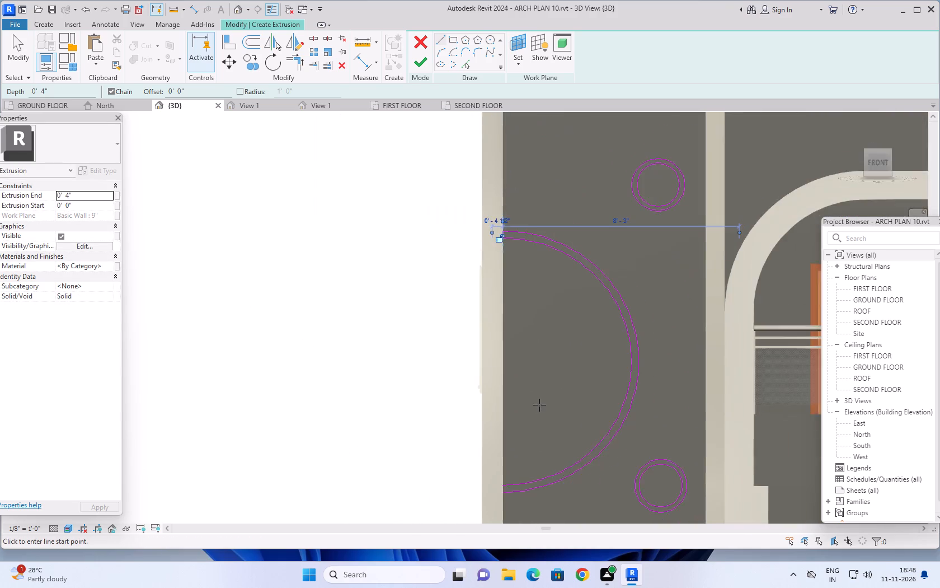
middle_drag(535, 404, 526, 284)
click(493, 367)
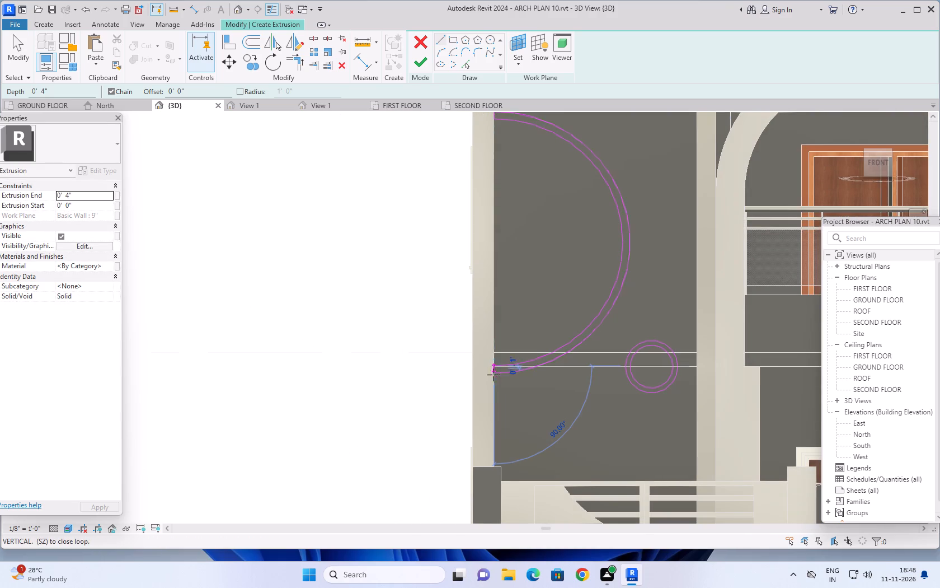
click(493, 376)
key(Escape)
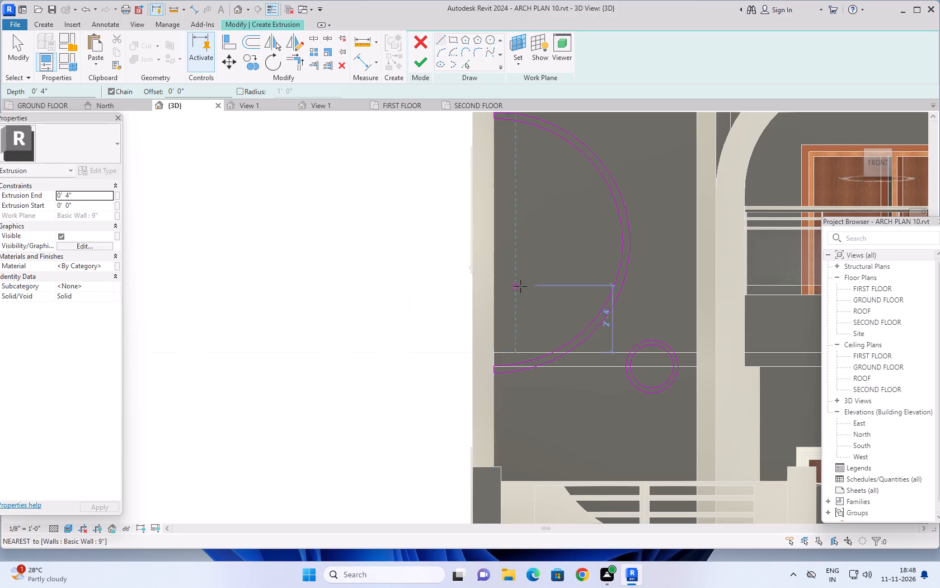
scroll(521, 286, down, 4)
middle_drag(542, 272, 483, 391)
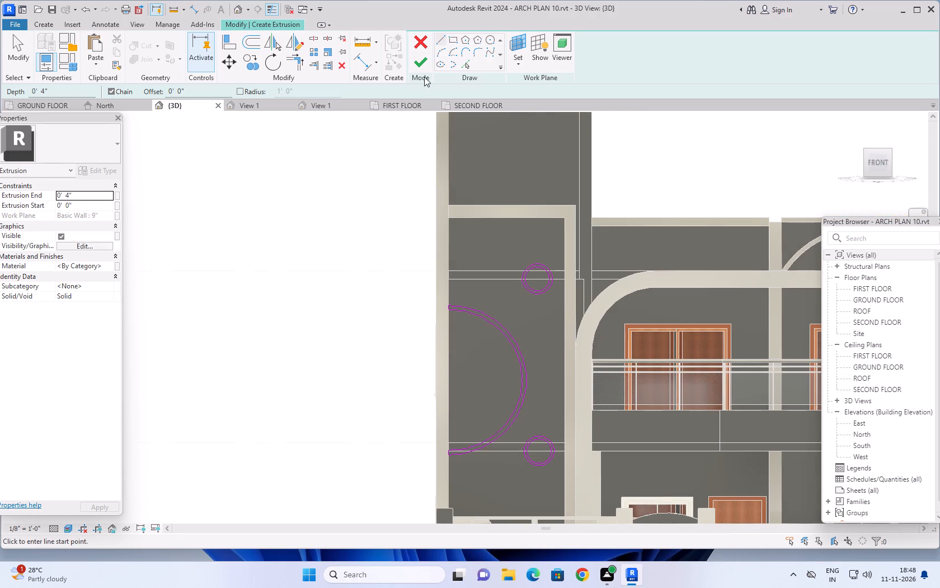
Finish the half-ellipse band and two rings as an extrusion 4" deep.
click(423, 59)
scroll(367, 286, down, 2)
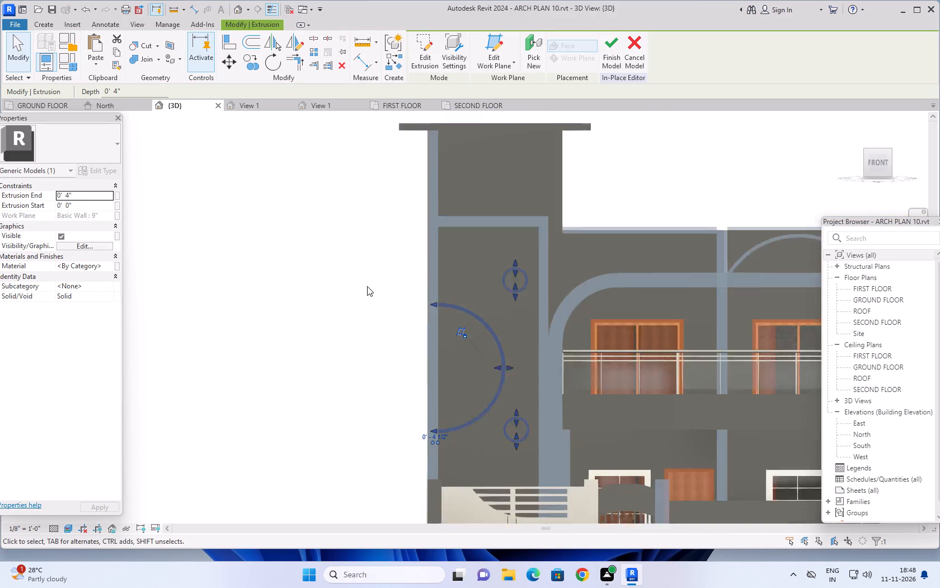
scroll(367, 286, down, 1)
middle_drag(373, 292, 332, 352)
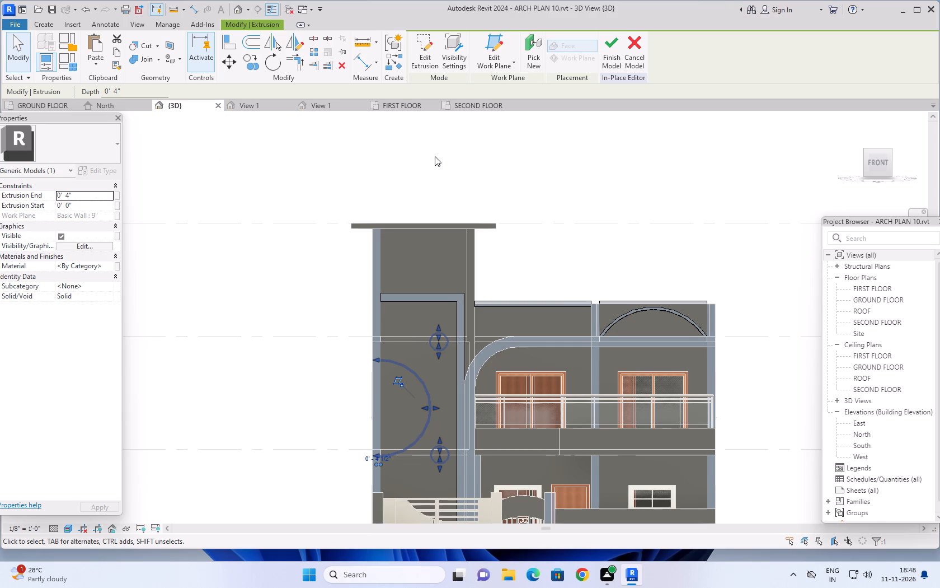
key(Escape)
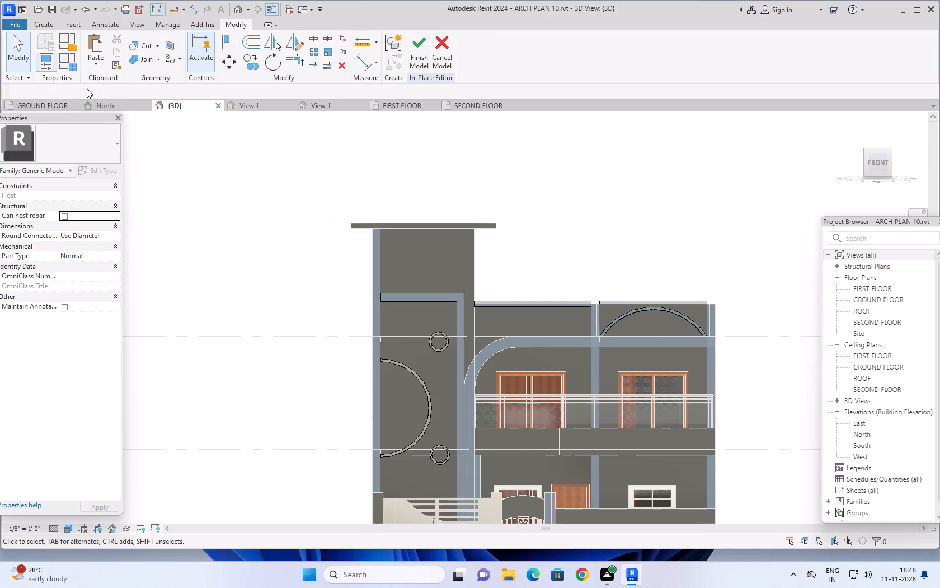
Start another extrusion sketch on the tower's front wall with the Start-End-Radius Arc tool.
click(43, 25)
click(95, 42)
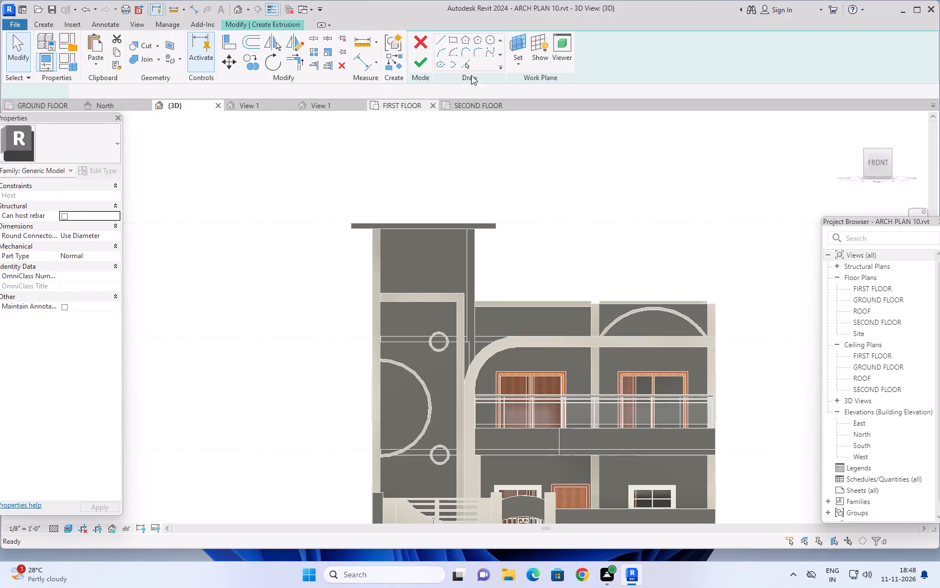
click(454, 61)
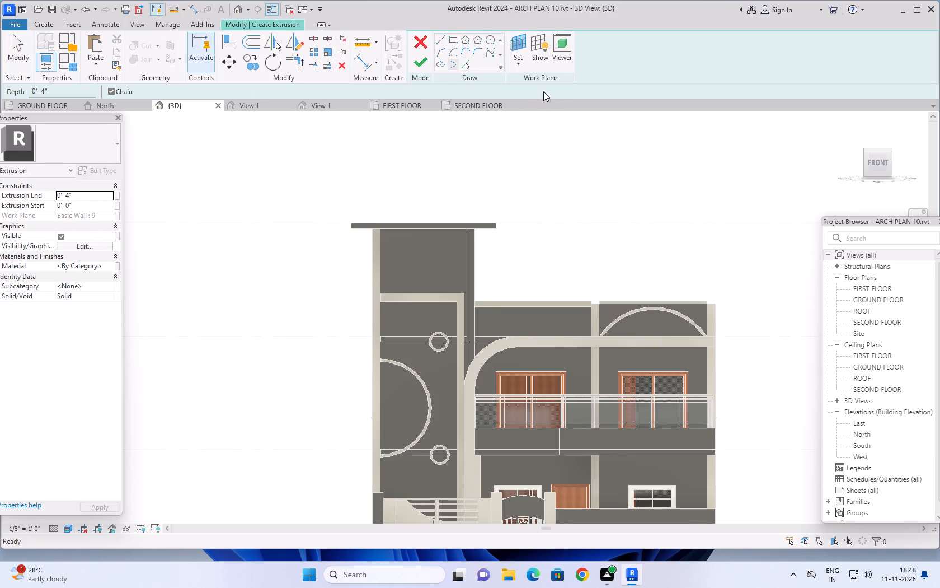
click(444, 52)
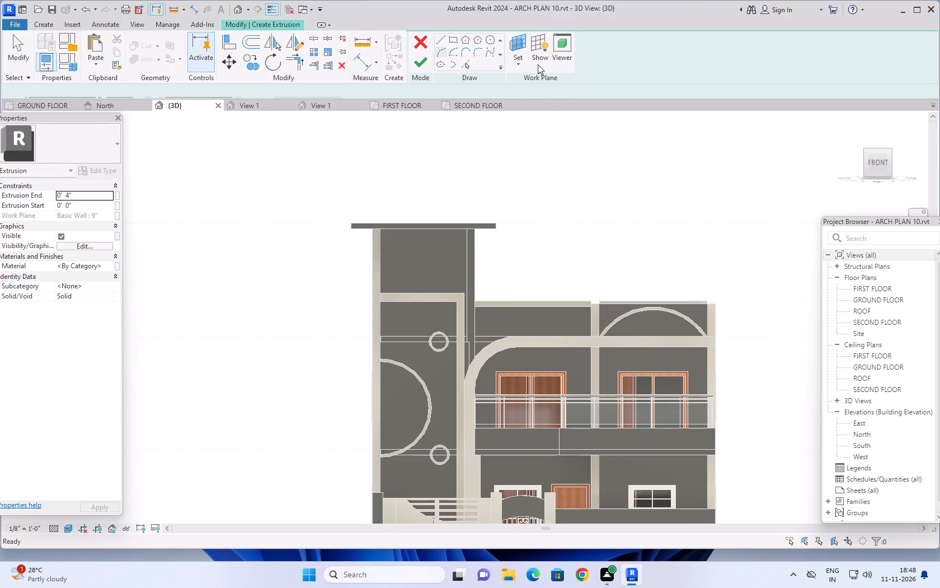
scroll(385, 386, up, 8)
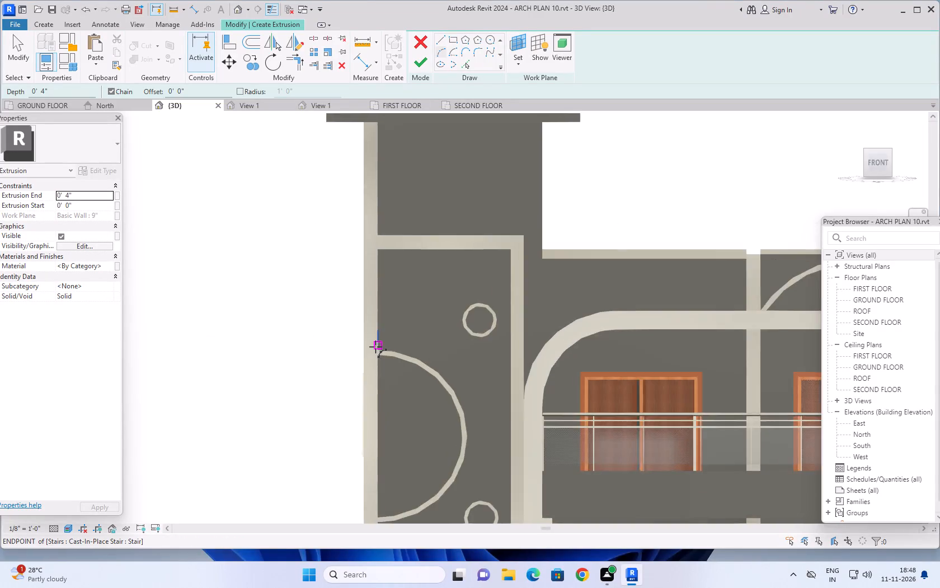
scroll(375, 347, up, 3)
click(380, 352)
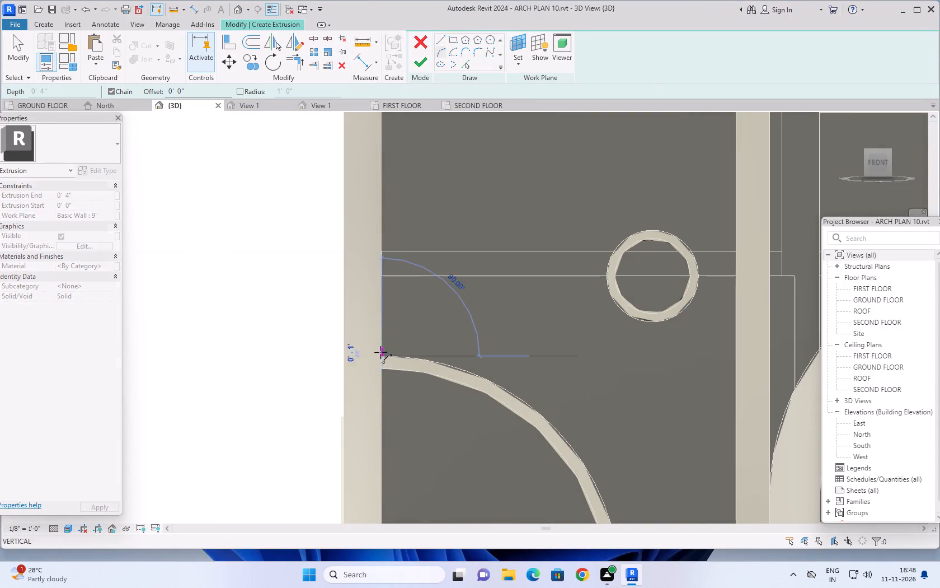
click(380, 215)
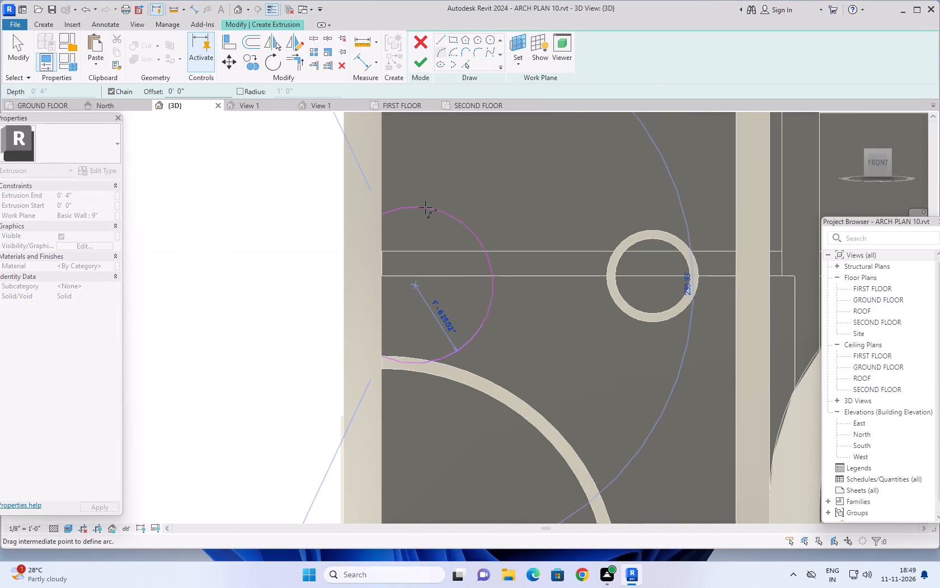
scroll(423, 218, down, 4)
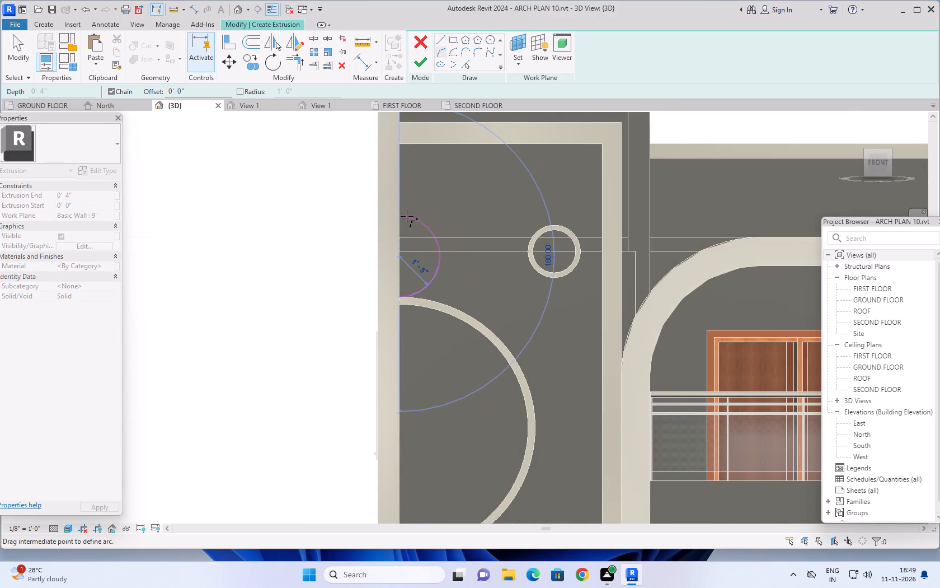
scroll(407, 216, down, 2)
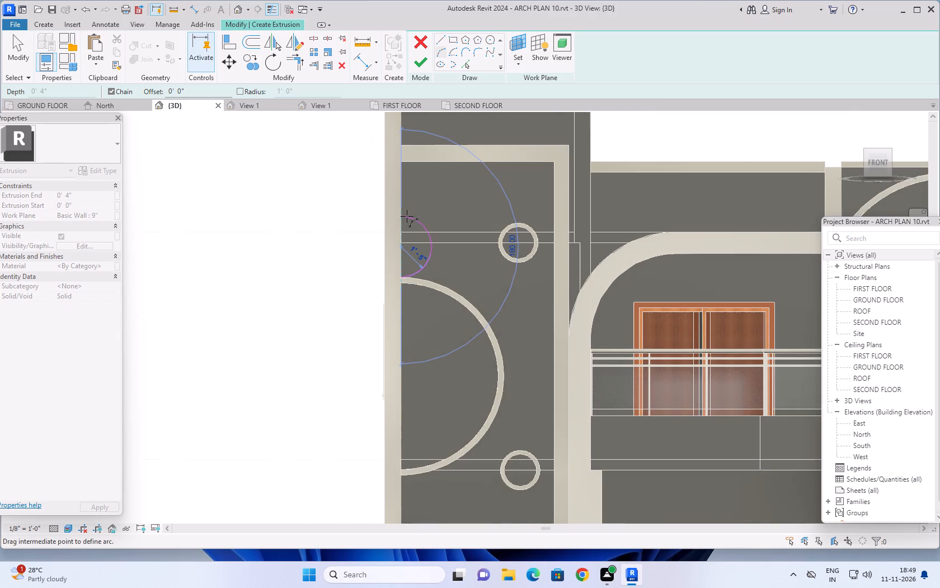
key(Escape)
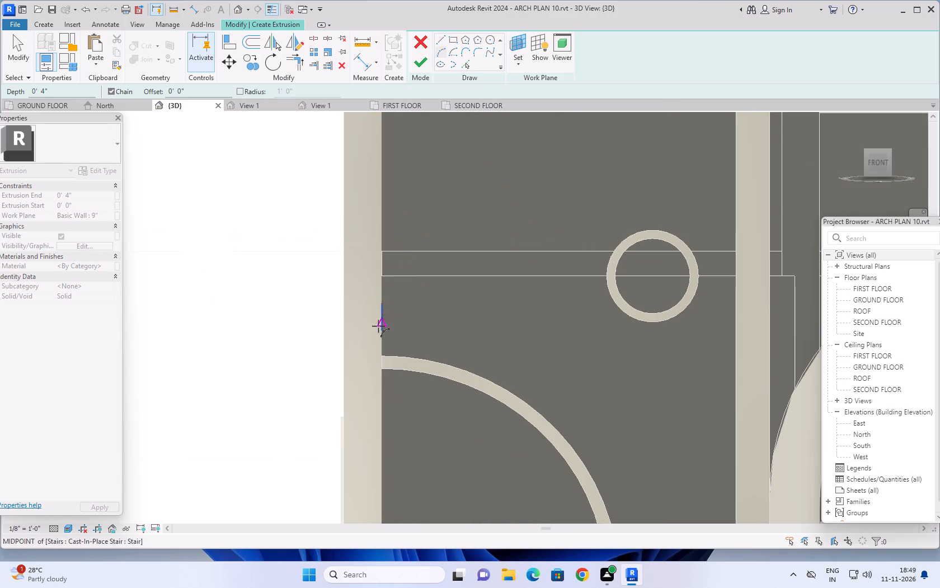
Sketch a semicircular arc of about 2'-1" radius along the outer column's inner edge, rising from the half-ellipse band's upper end.
click(382, 354)
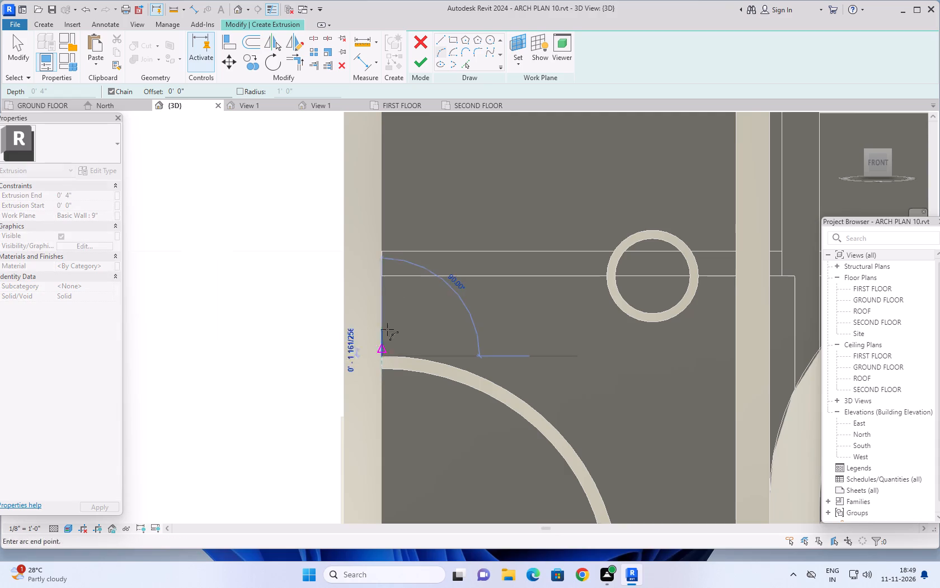
click(381, 144)
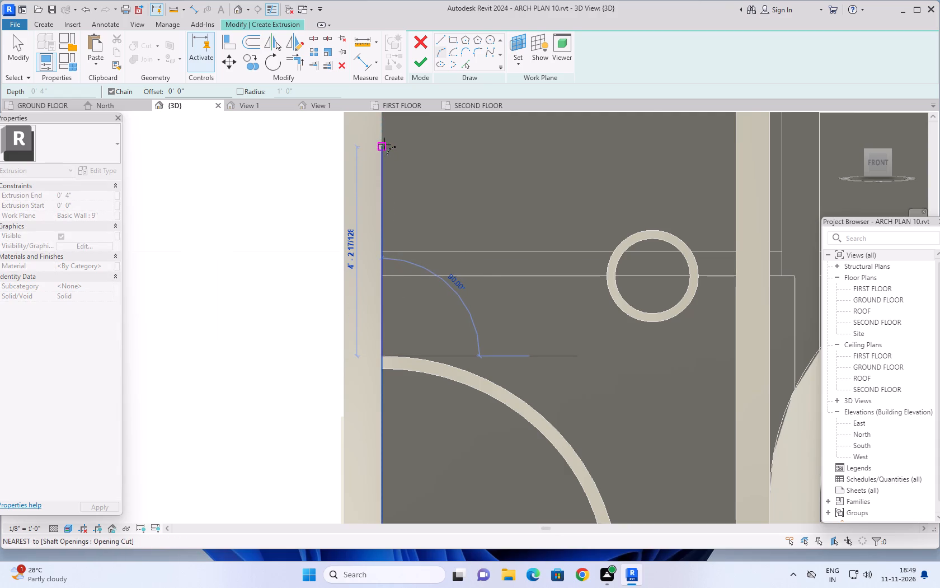
click(440, 178)
scroll(500, 265, down, 7)
middle_drag(532, 305, 508, 302)
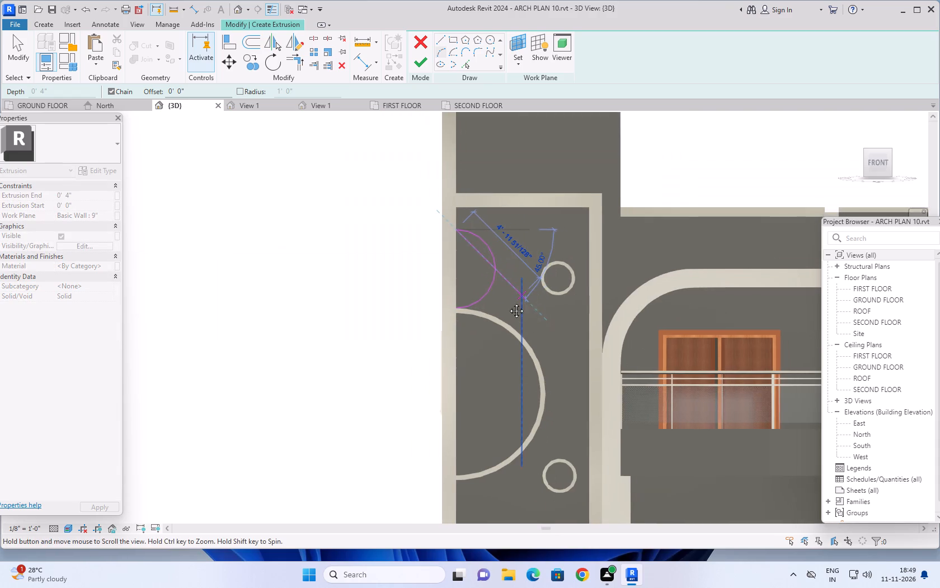
middle_drag(508, 302, 501, 301)
key(Escape)
key(Escape)
key(Escape)
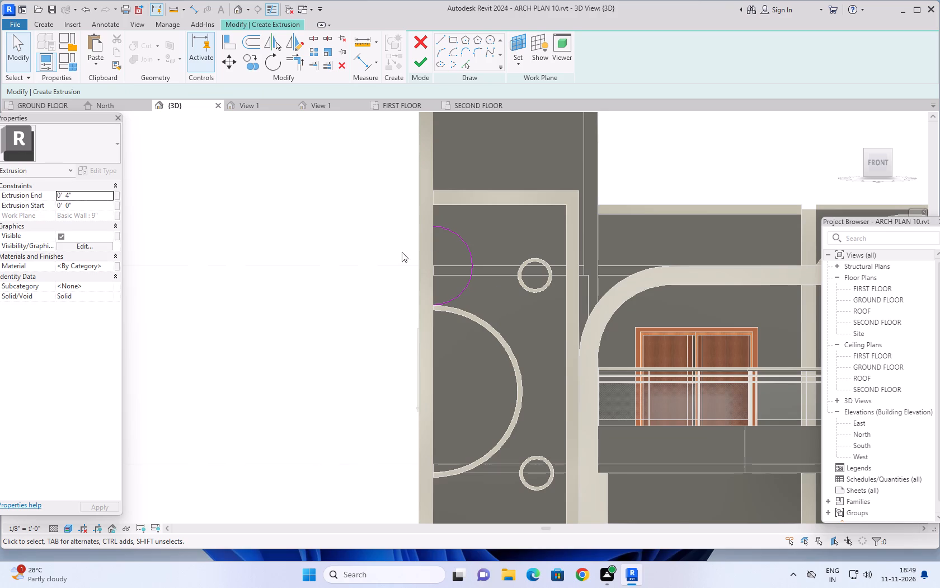
scroll(410, 260, down, 3)
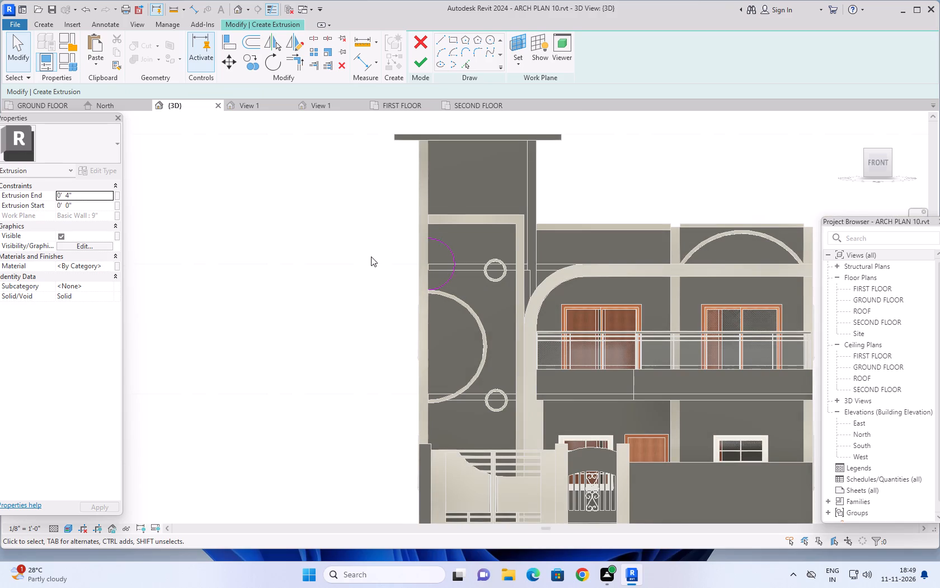
key(Escape)
key(Escape)
Add a concentric arc 3" inside the new semicircle with Pick Lines.
click(467, 63)
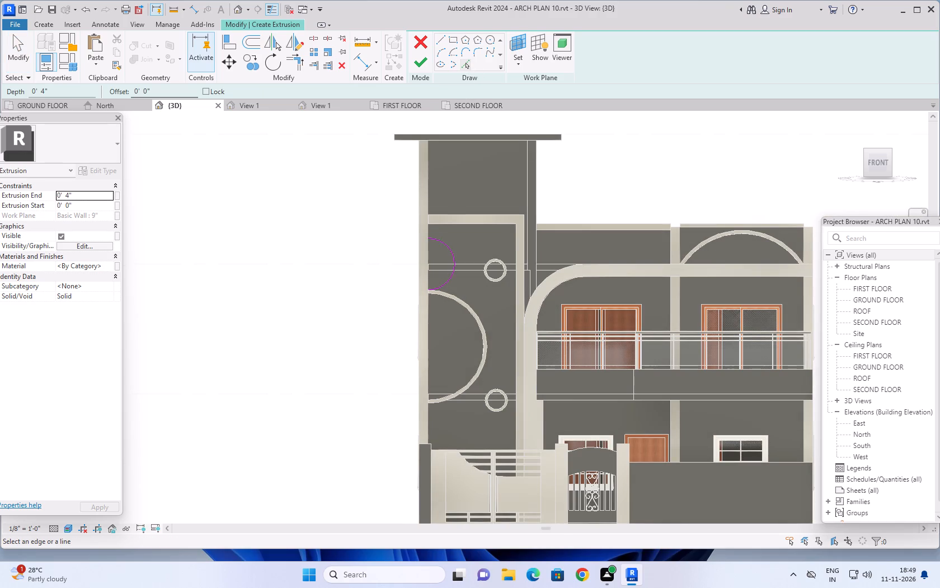
drag(165, 88, 128, 97)
key(3)
key(shift+quotedbl)
key(Return)
scroll(452, 227, up, 5)
scroll(436, 269, up, 3)
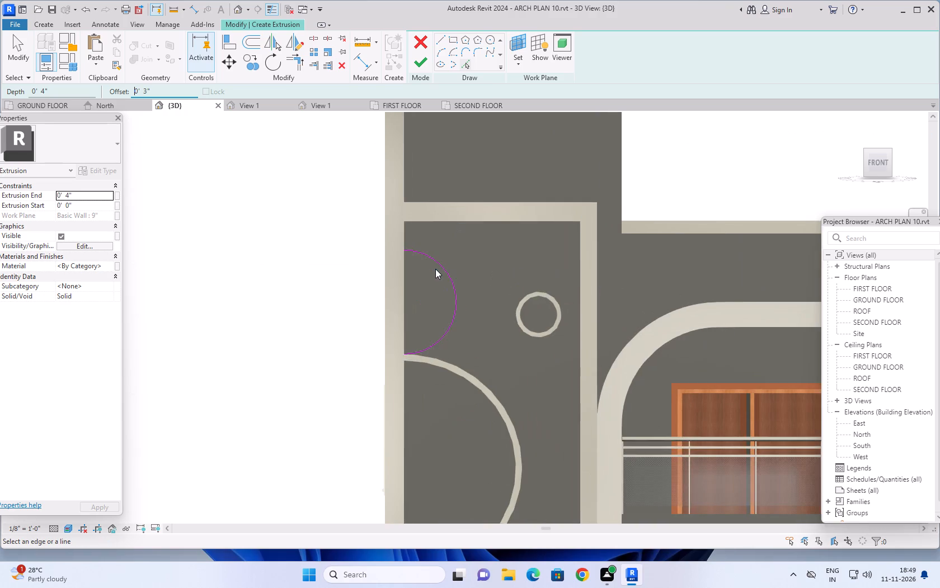
scroll(435, 269, up, 1)
click(437, 260)
scroll(431, 287, down, 2)
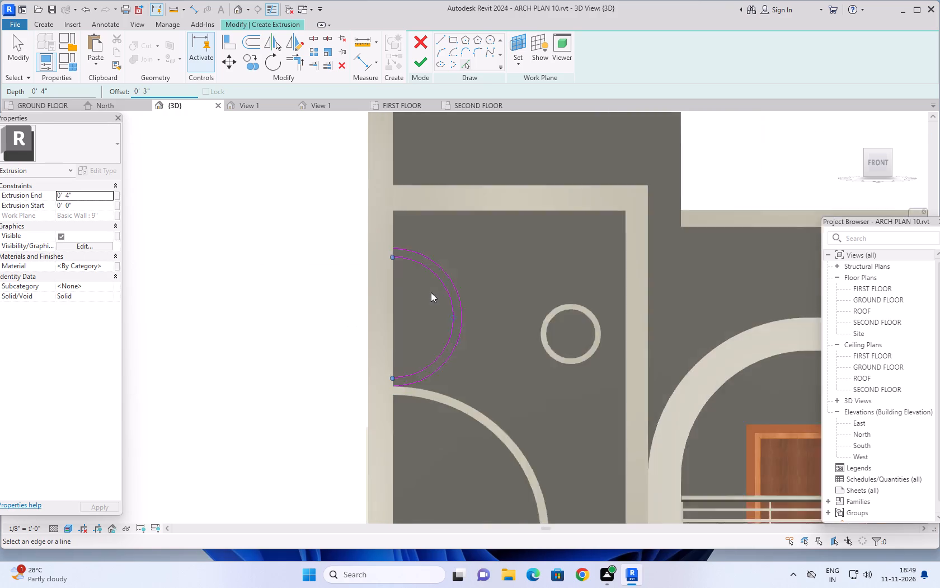
scroll(431, 292, down, 4)
middle_drag(431, 293, 508, 363)
scroll(504, 368, up, 4)
middle_drag(504, 368, 504, 368)
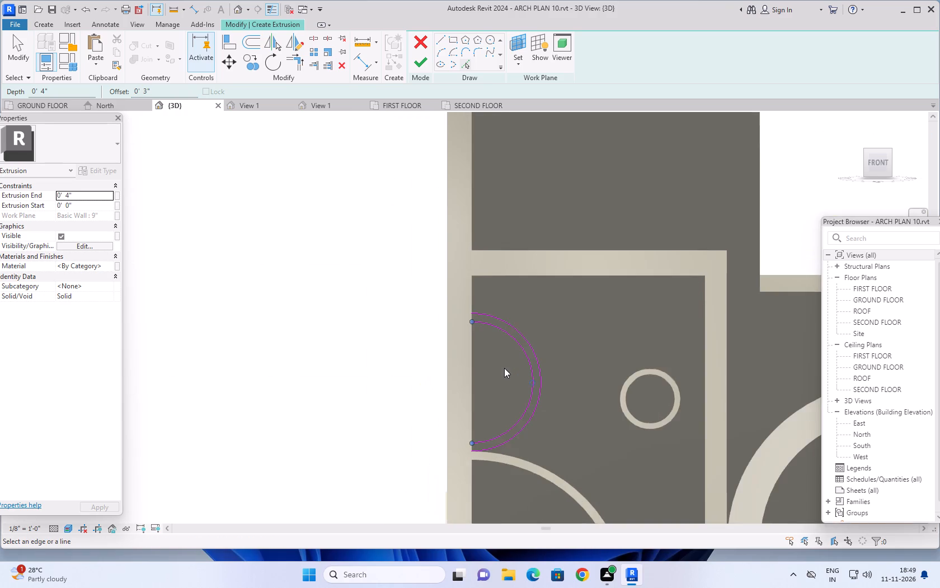
scroll(505, 367, up, 1)
middle_drag(504, 368, 517, 340)
scroll(500, 361, up, 3)
middle_drag(510, 351, 547, 310)
key(Escape)
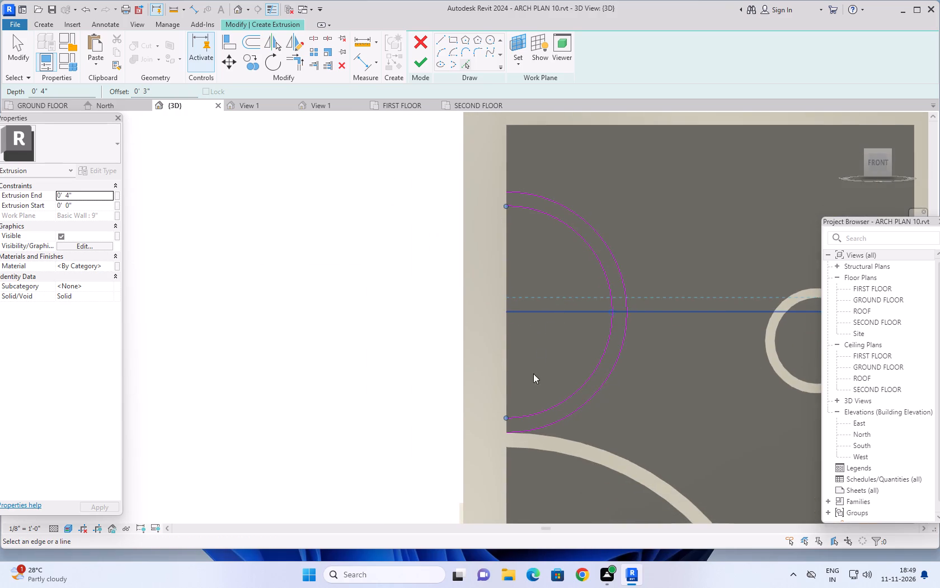
key(Escape)
key(Escape)
key(Escape)
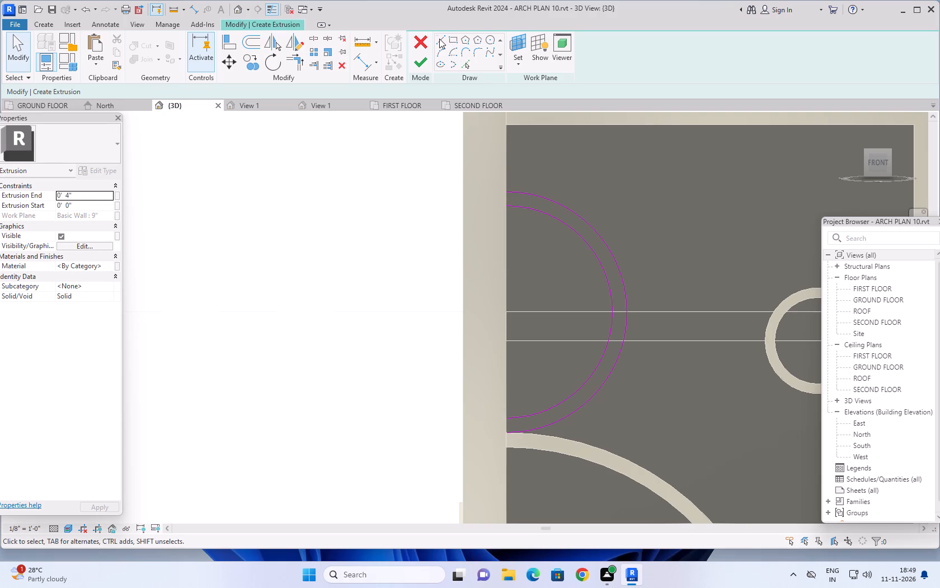
Close the upper and lower ends of the semicircular band with short vertical lines along the outer column's inner edge.
click(439, 39)
click(508, 192)
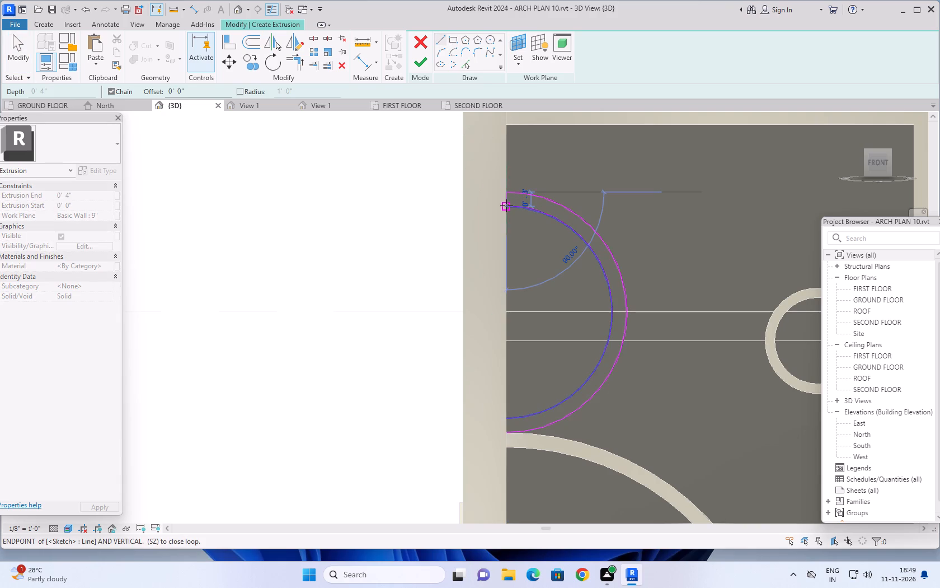
click(506, 206)
key(Escape)
key(Escape)
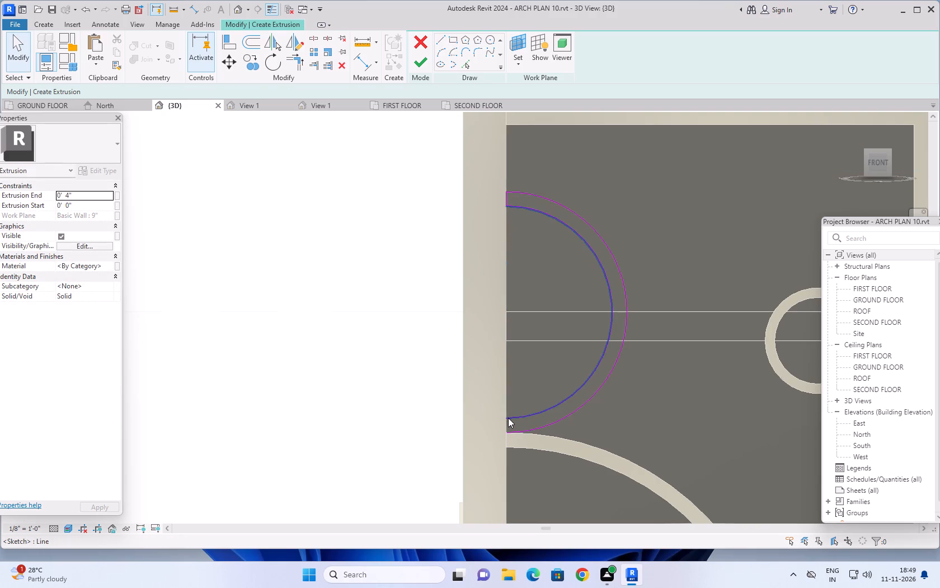
click(443, 40)
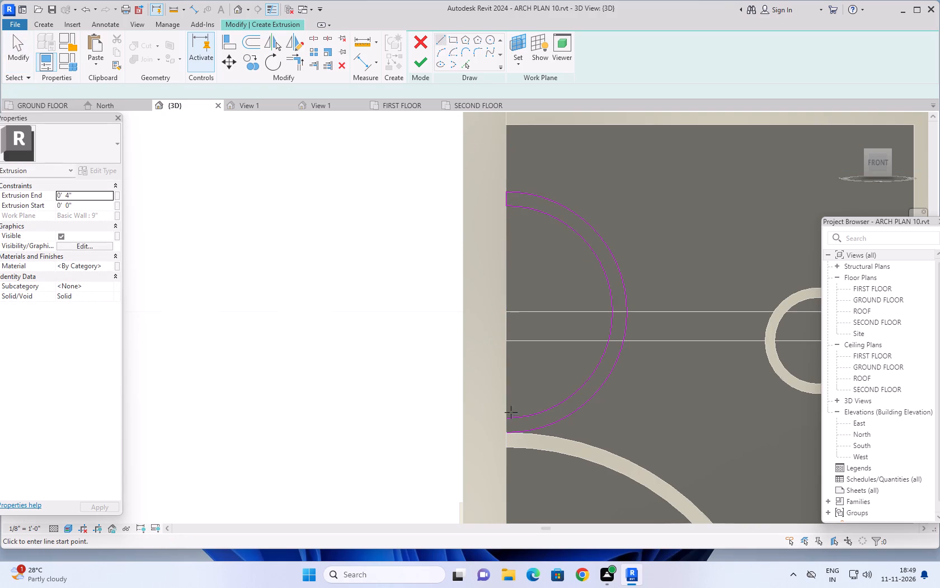
click(509, 419)
click(507, 433)
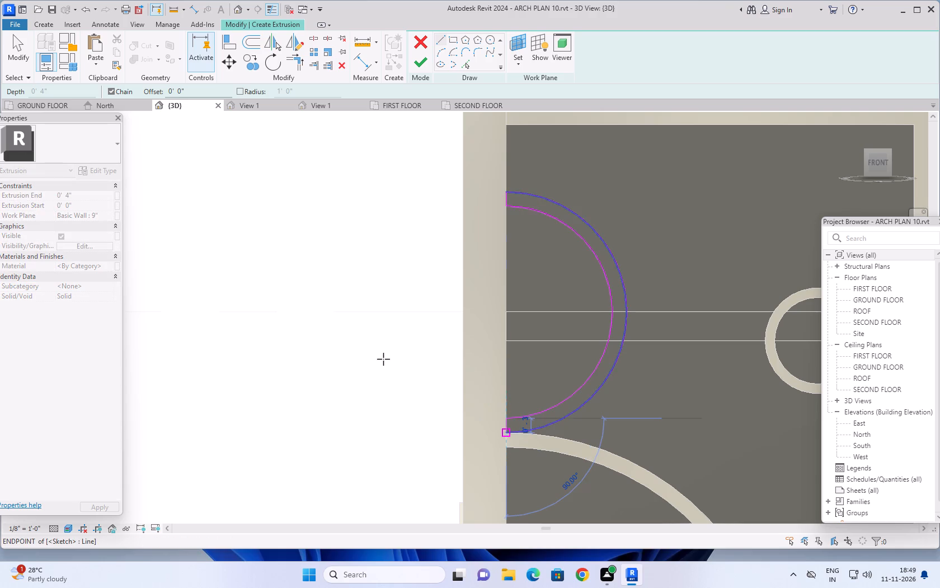
key(Escape)
key(Escape)
scroll(510, 349, down, 7)
key(Escape)
key(Escape)
key(Escape)
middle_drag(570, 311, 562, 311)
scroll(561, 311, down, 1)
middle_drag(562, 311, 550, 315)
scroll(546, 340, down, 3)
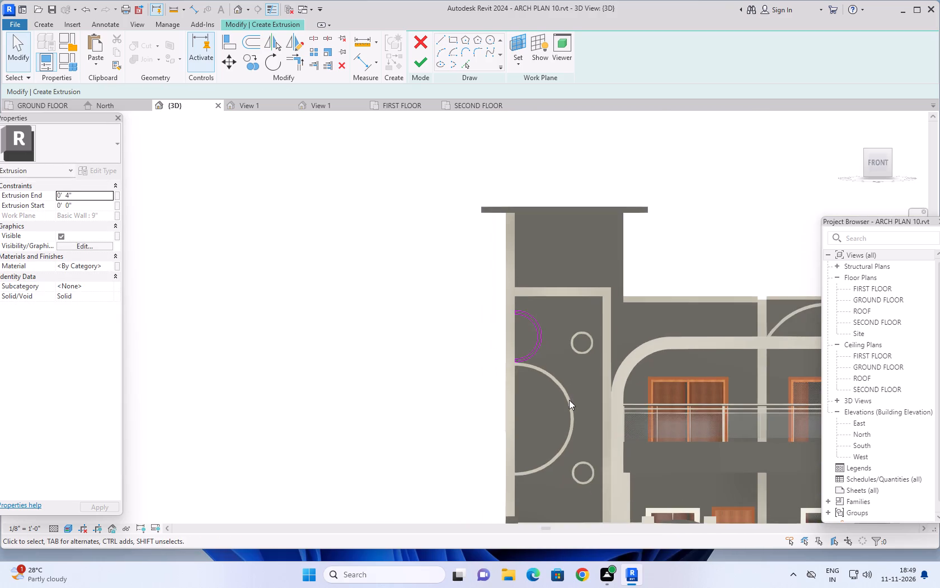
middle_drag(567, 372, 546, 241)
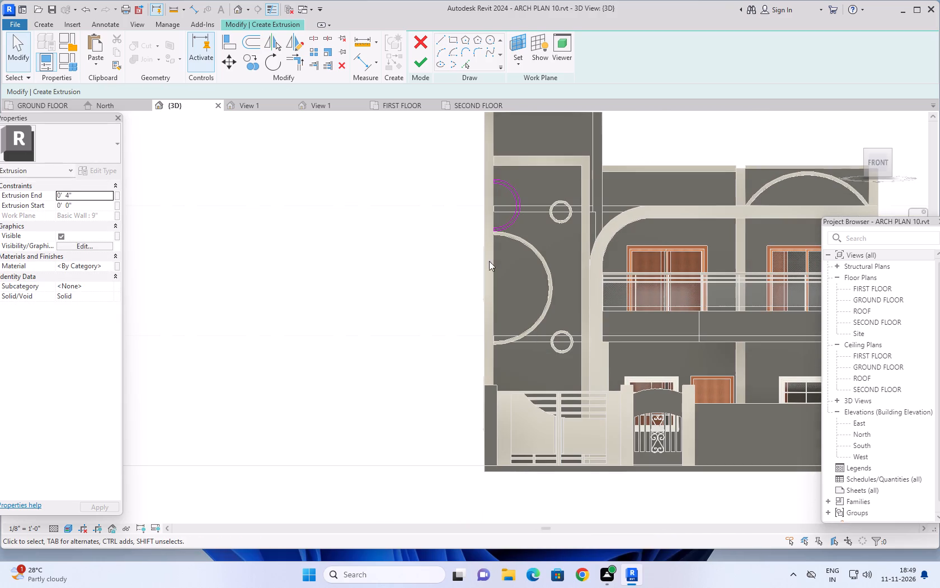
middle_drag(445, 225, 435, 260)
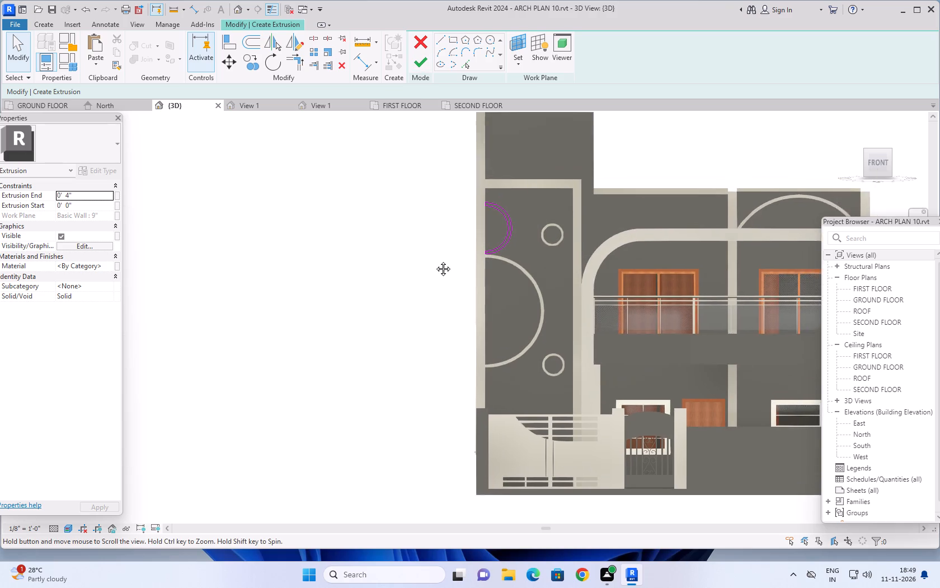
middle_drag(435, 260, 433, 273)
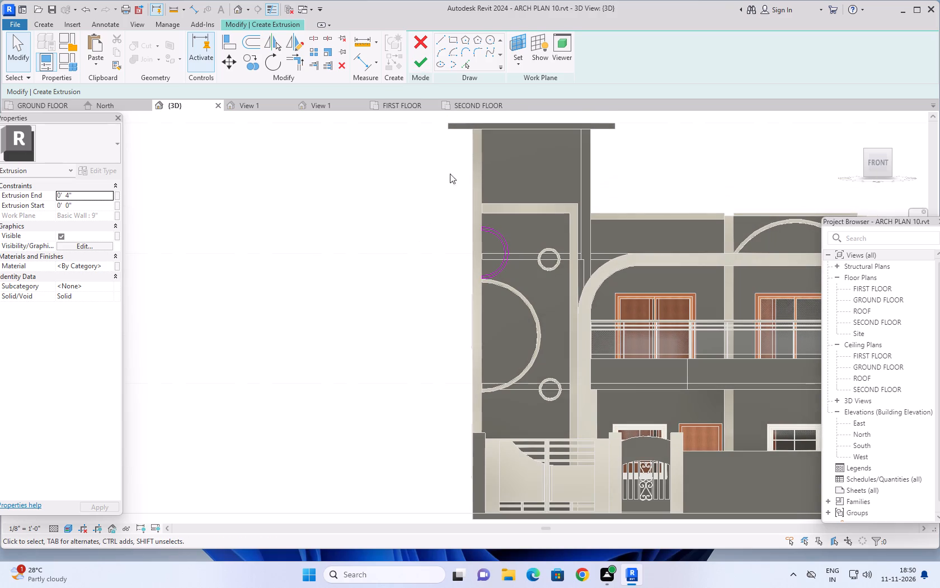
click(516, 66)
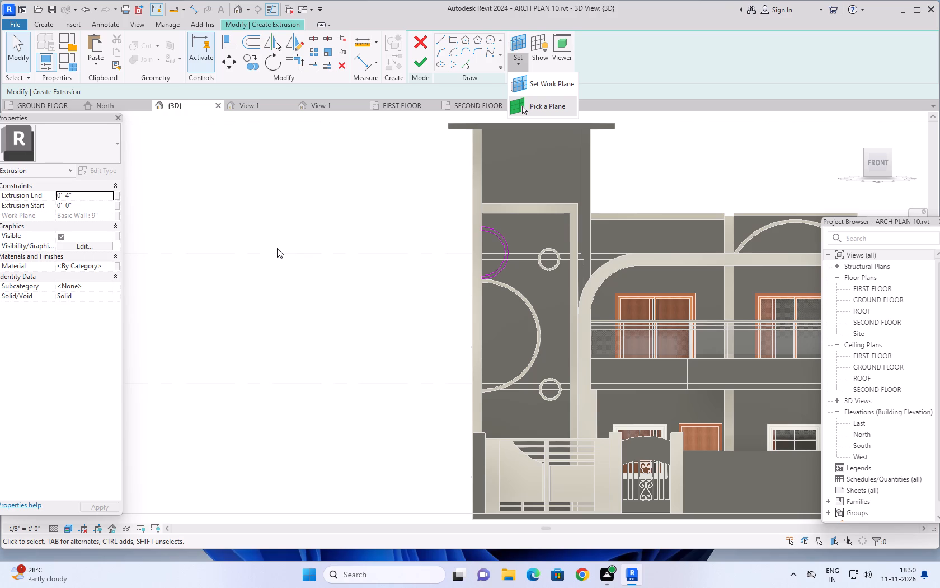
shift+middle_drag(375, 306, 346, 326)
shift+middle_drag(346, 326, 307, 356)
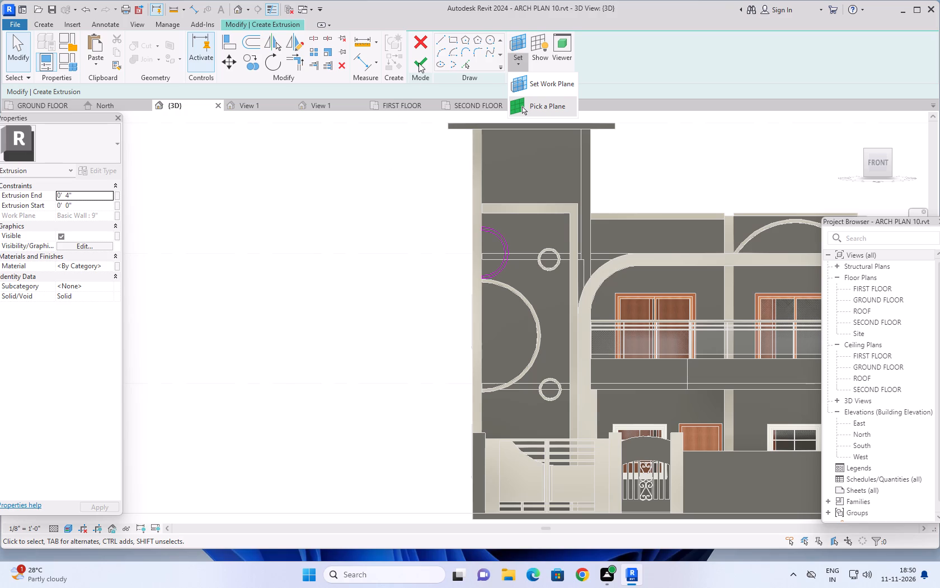
Finish the semicircular band above the half-ellipse as an extrusion 4" deep.
click(419, 63)
shift+middle_click(382, 325)
shift+scroll(349, 344, down, 1)
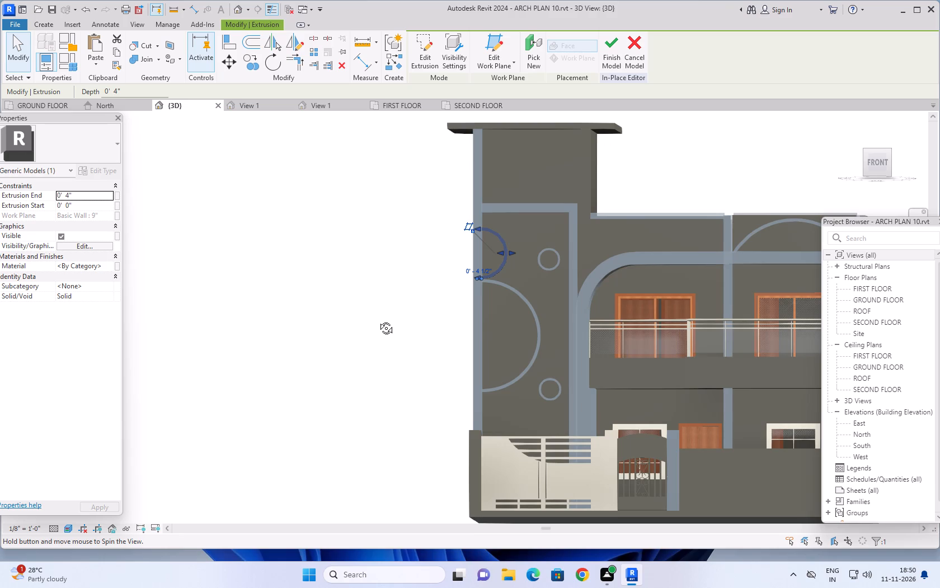
scroll(629, 203, up, 2)
middle_drag(635, 188, 607, 180)
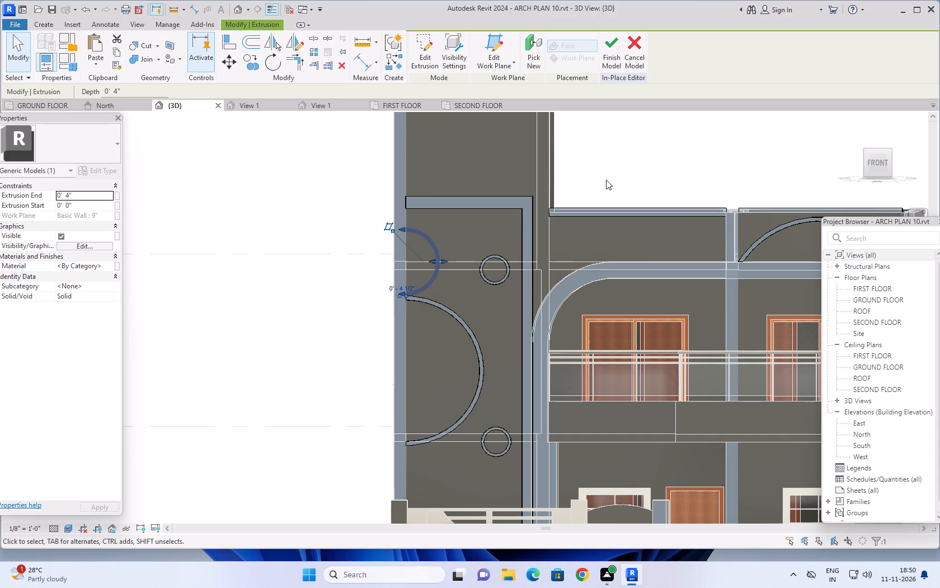
Edit the parapet-top band's sketch, aligning its tower-side end line to the outer side face of the tower's rectangular frame, and finish it.
click(566, 220)
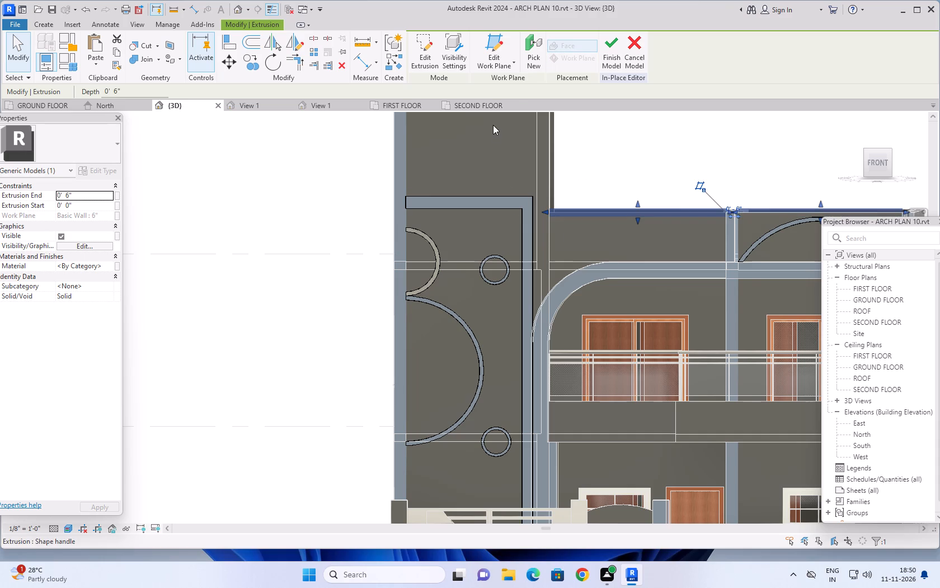
click(423, 47)
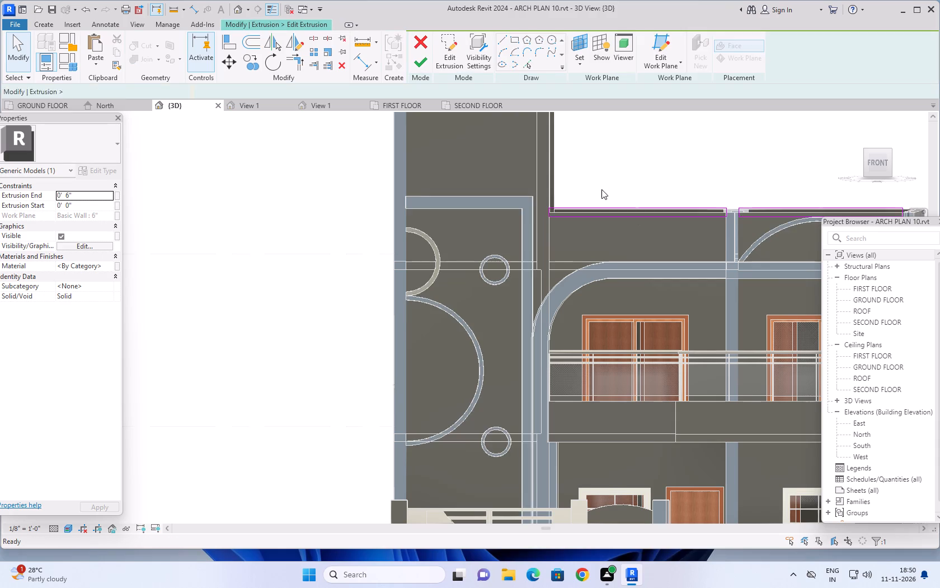
scroll(600, 194, down, 1)
middle_drag(598, 180, 596, 200)
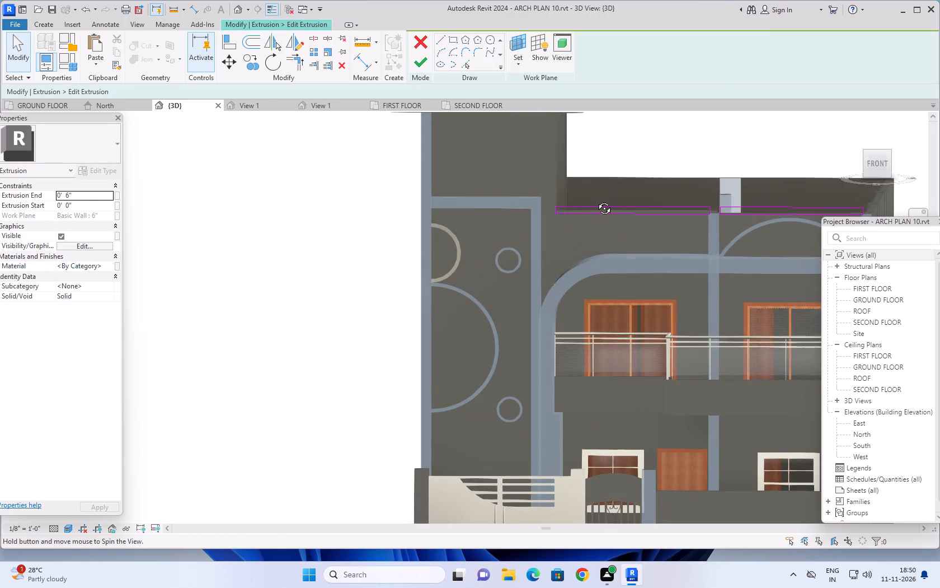
middle_drag(596, 200, 601, 202)
scroll(548, 207, up, 4)
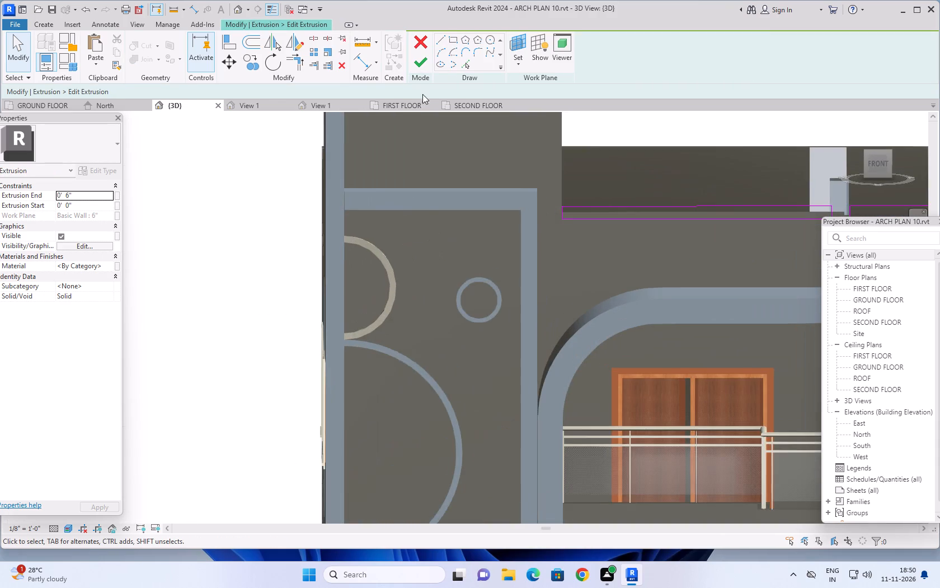
click(235, 48)
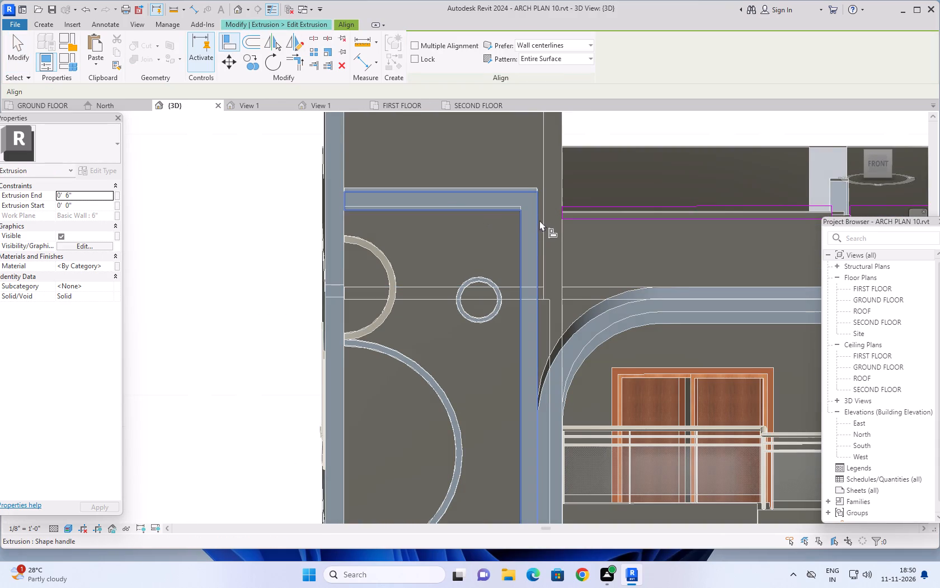
middle_drag(536, 231, 495, 242)
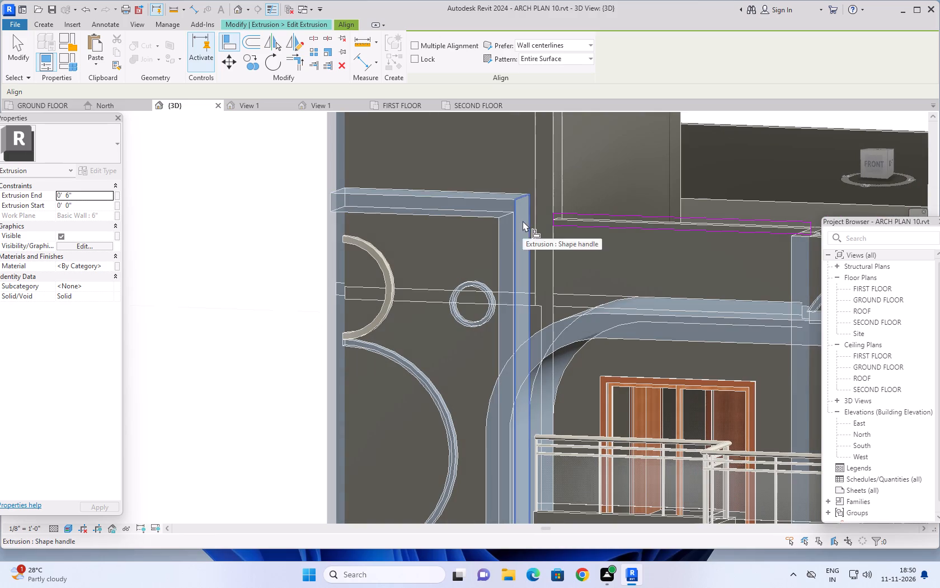
click(523, 221)
middle_drag(555, 245, 593, 250)
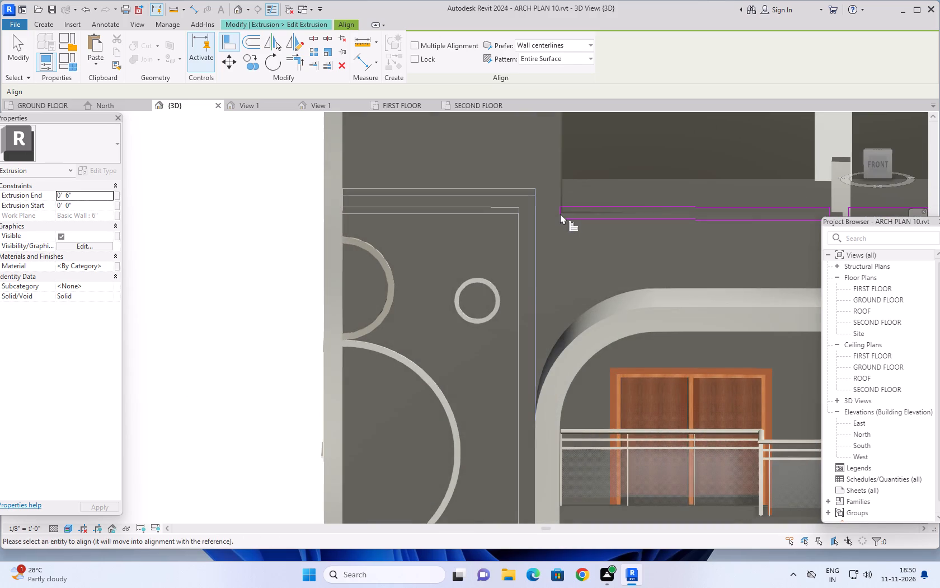
click(560, 212)
scroll(590, 265, down, 3)
middle_drag(596, 266, 594, 245)
click(314, 24)
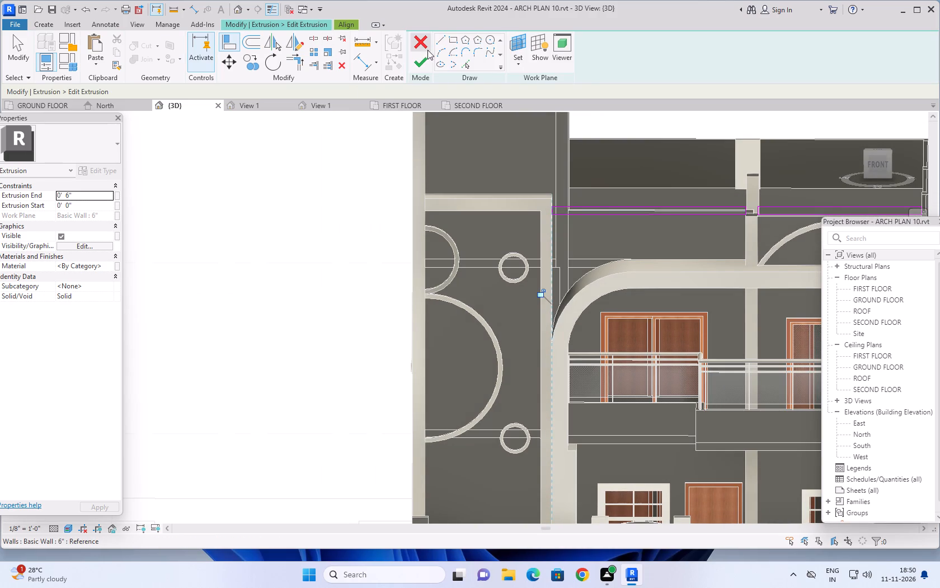
click(418, 67)
scroll(350, 235, down, 2)
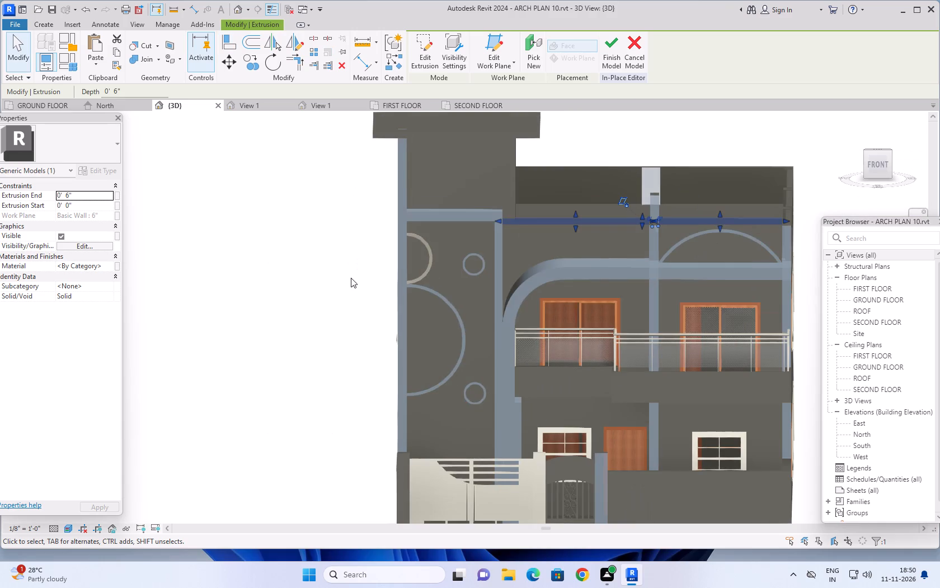
middle_drag(350, 282, 355, 255)
key(Escape)
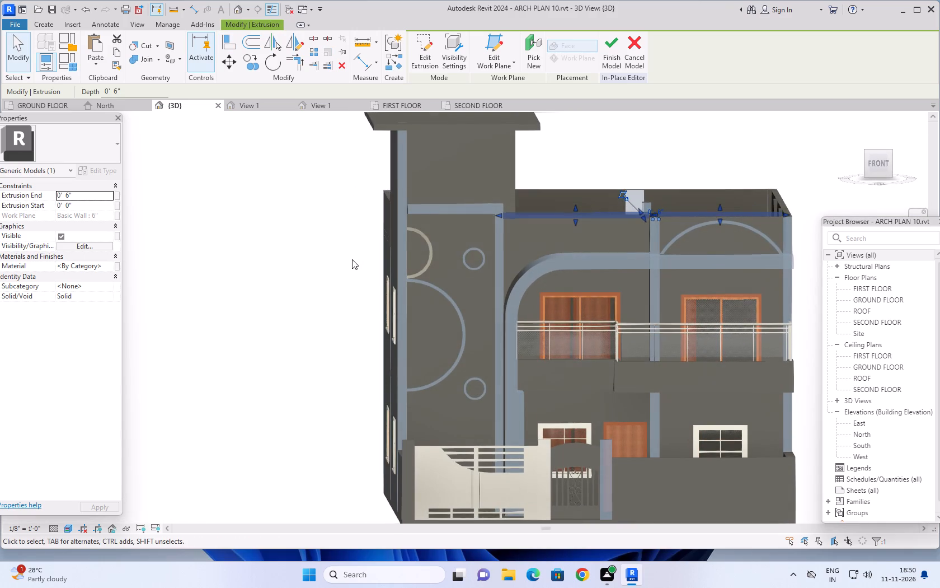
Examine the front facade's decorative bands and rings, returning to a straight front view.
middle_drag(347, 275, 327, 330)
shift+middle_drag(325, 332, 325, 311)
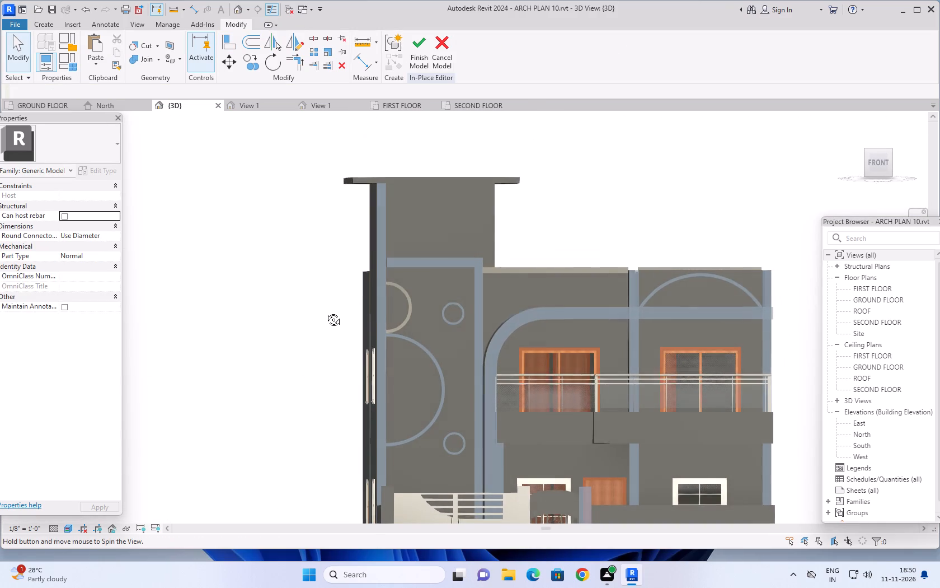
shift+middle_drag(325, 311, 319, 317)
scroll(505, 299, up, 1)
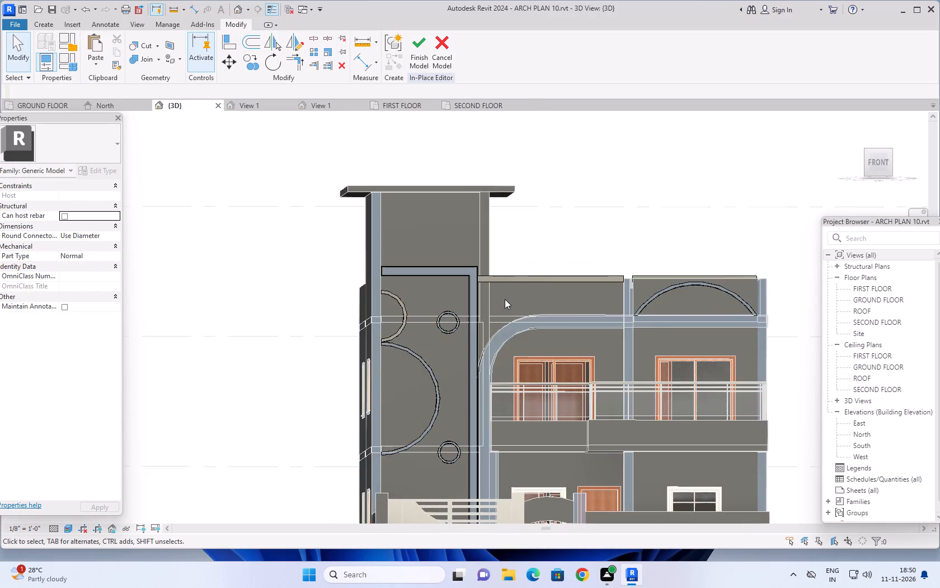
middle_drag(500, 301, 482, 311)
click(879, 161)
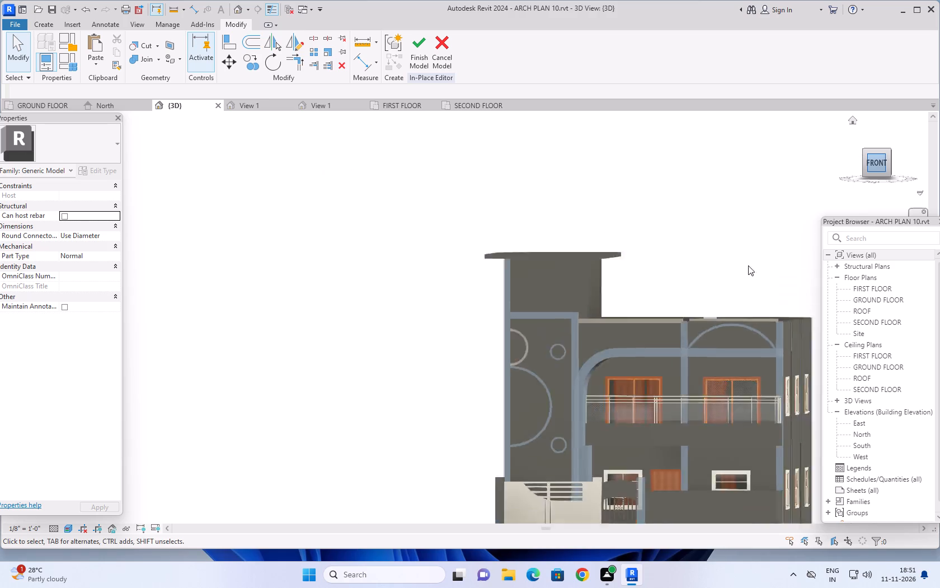
scroll(665, 353, up, 1)
scroll(436, 335, up, 3)
scroll(438, 282, down, 1)
scroll(438, 282, up, 5)
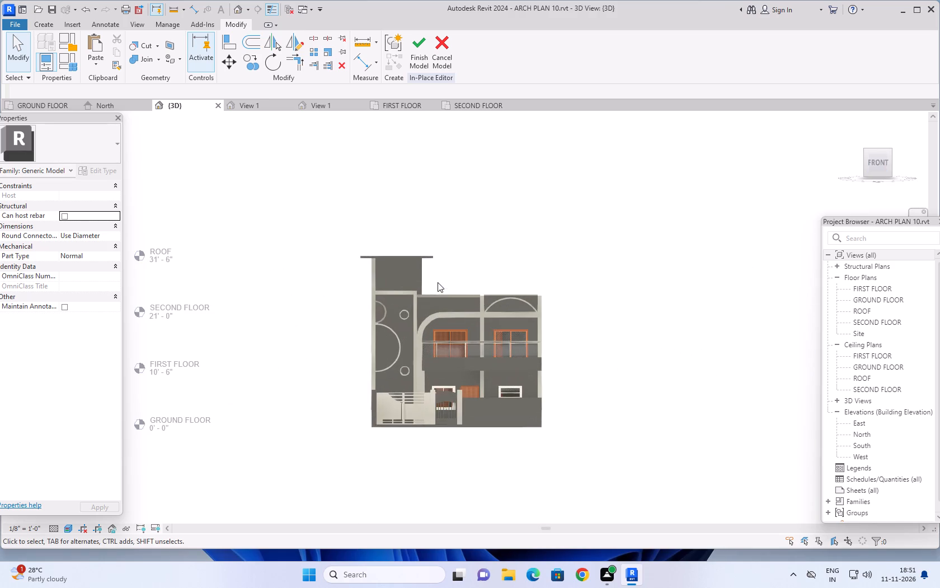
scroll(444, 288, up, 5)
middle_drag(463, 269, 524, 249)
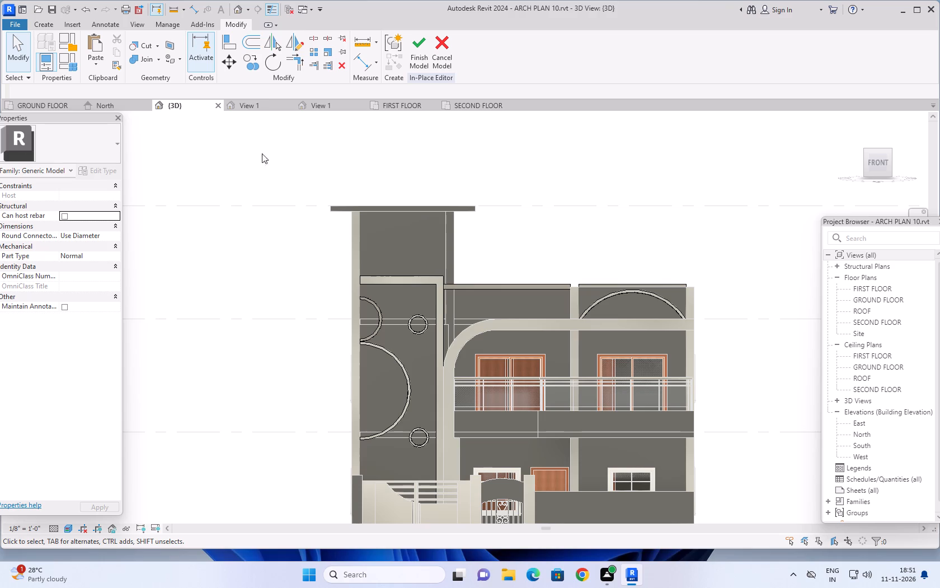
Start a 4" extrusion on the 6" parapet wall's front face and sketch a rectangle about 2" by 2'-9 5/8" down to the curved band.
click(48, 25)
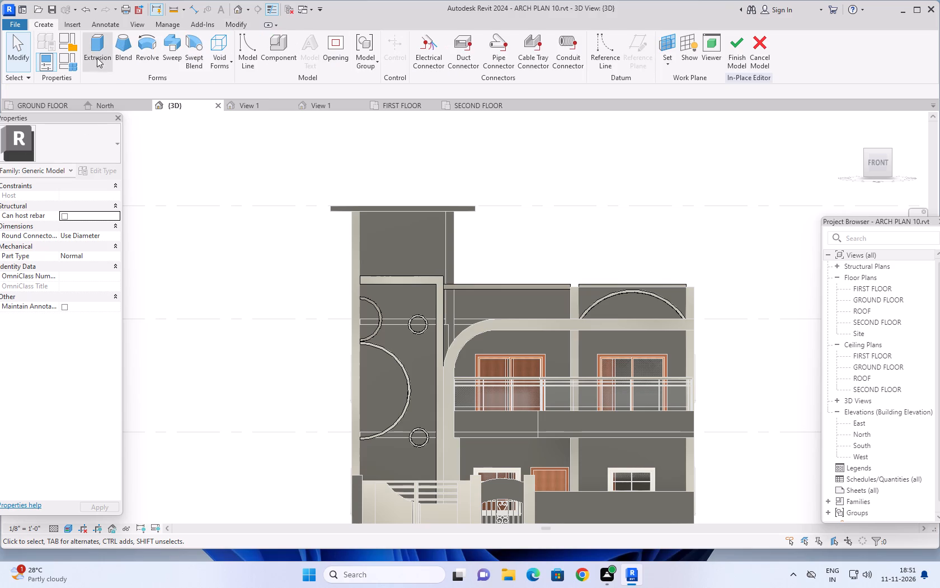
click(97, 50)
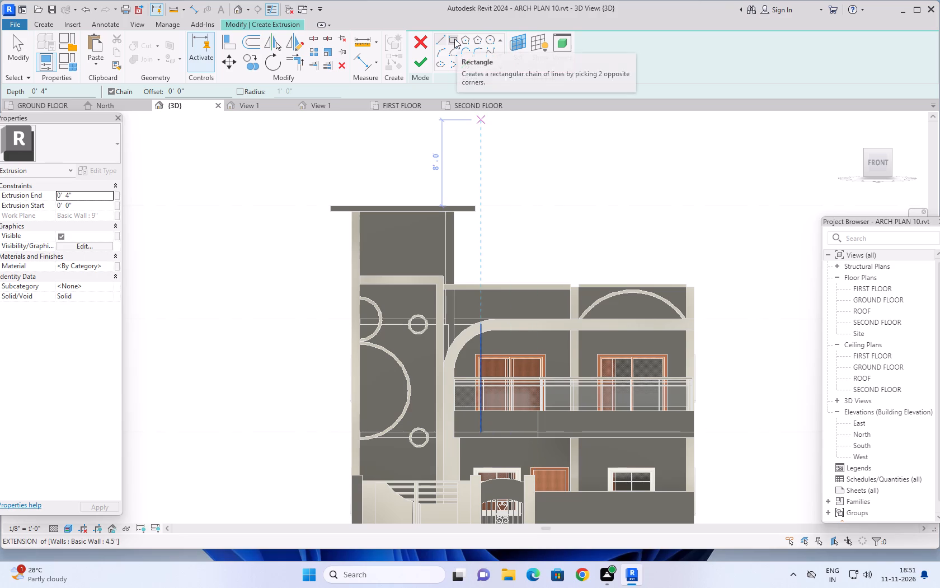
click(517, 66)
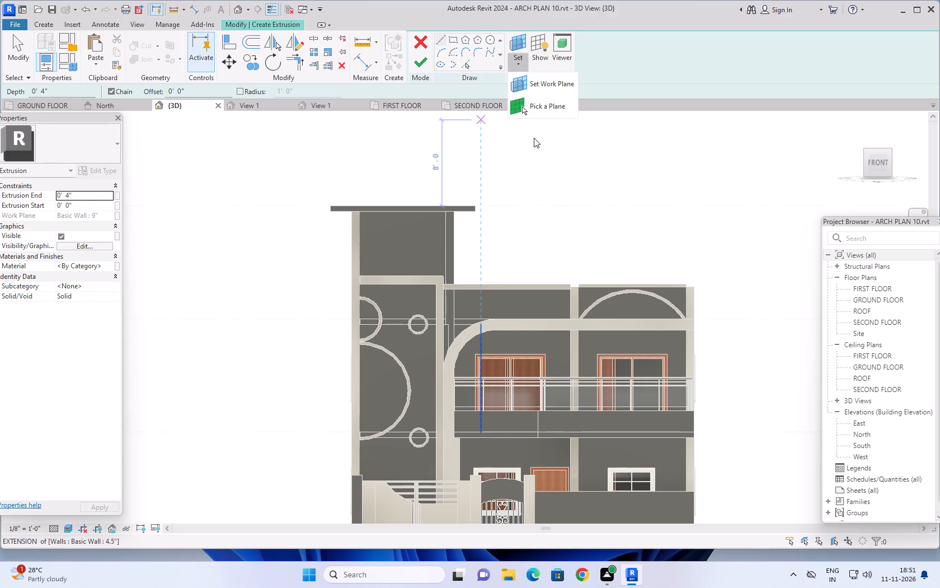
click(538, 110)
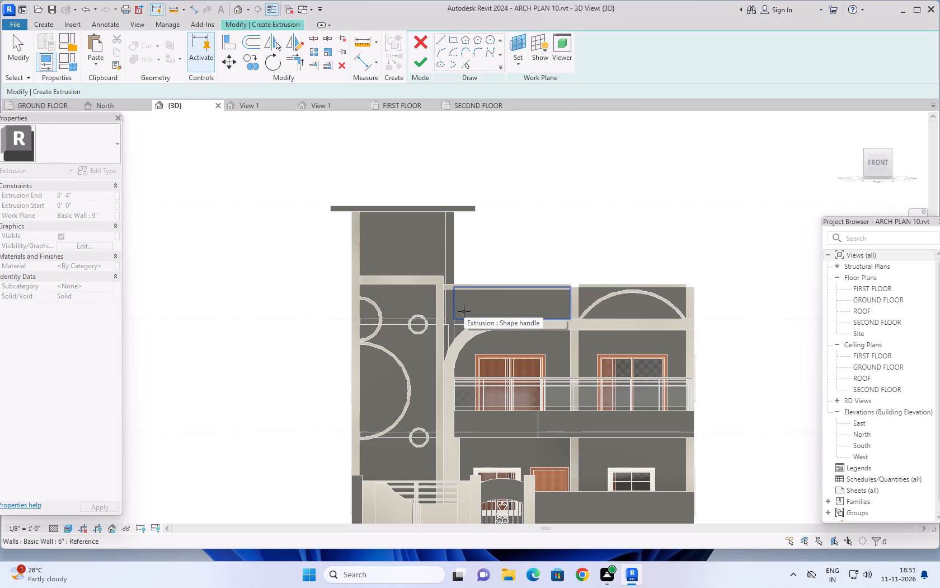
click(464, 311)
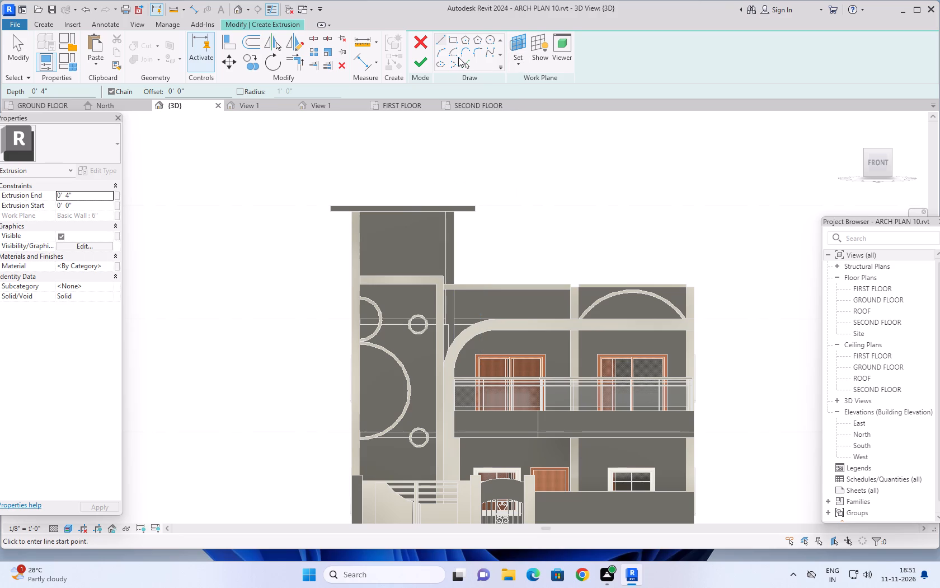
click(453, 40)
scroll(463, 305, up, 6)
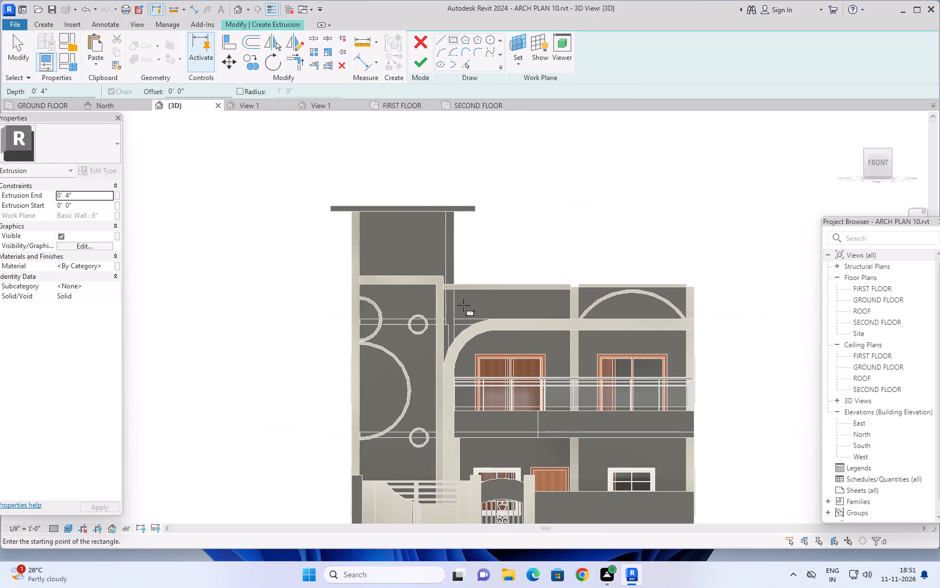
scroll(471, 298, up, 2)
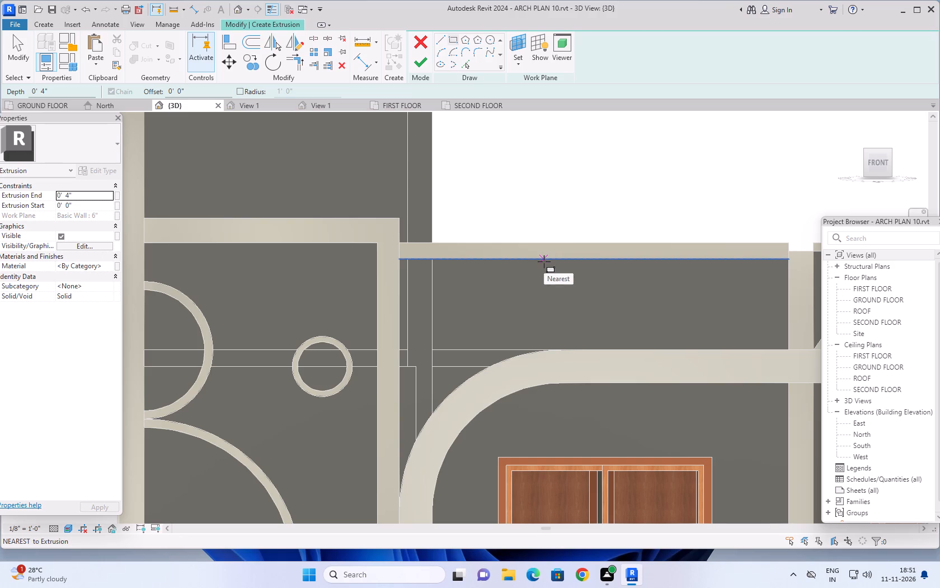
click(544, 262)
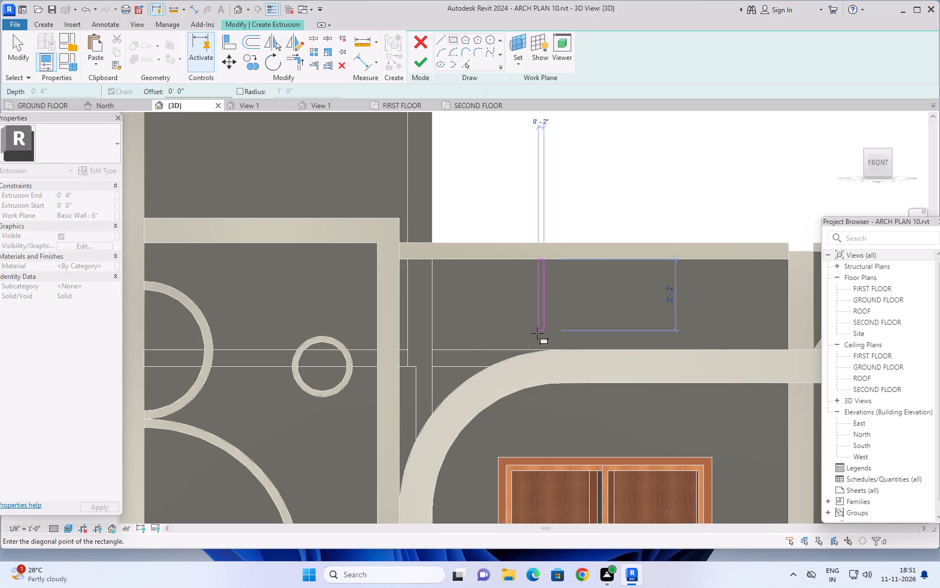
scroll(538, 351, up, 3)
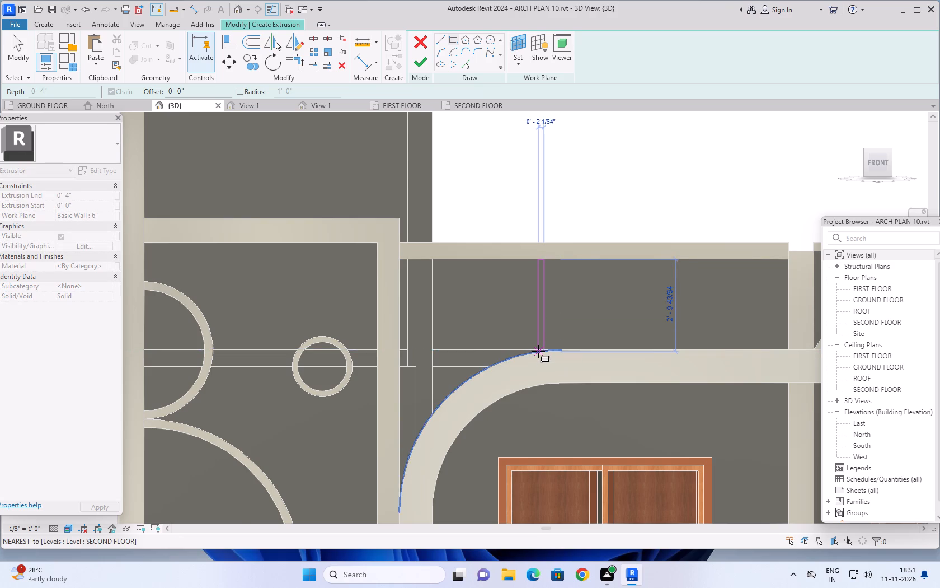
scroll(538, 351, up, 3)
click(538, 351)
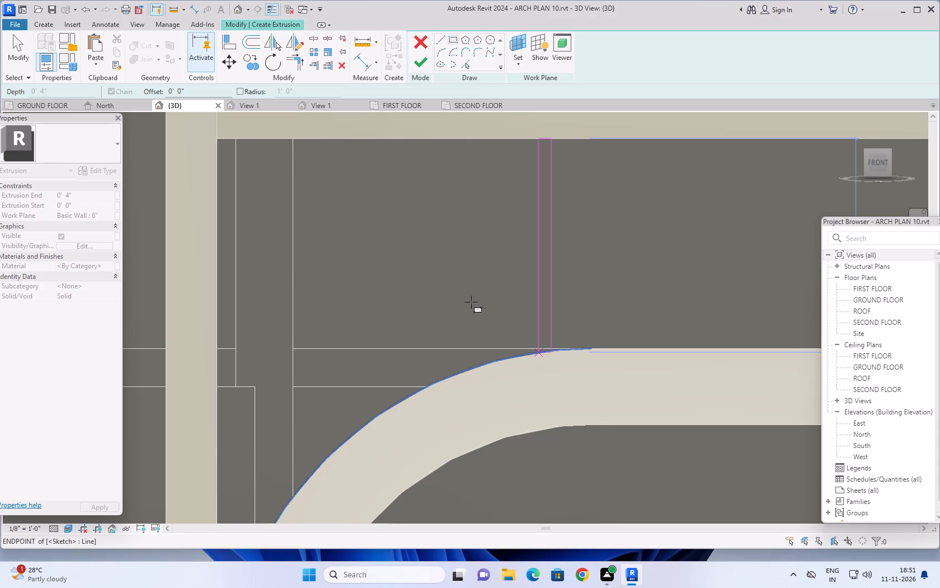
scroll(469, 298, down, 4)
middle_drag(483, 312, 469, 324)
scroll(488, 343, up, 5)
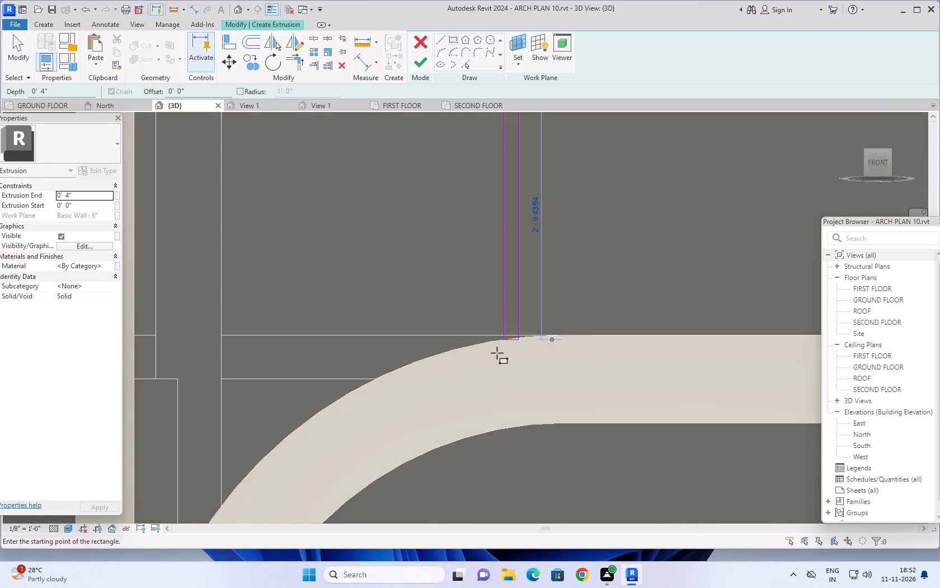
scroll(486, 328, down, 3)
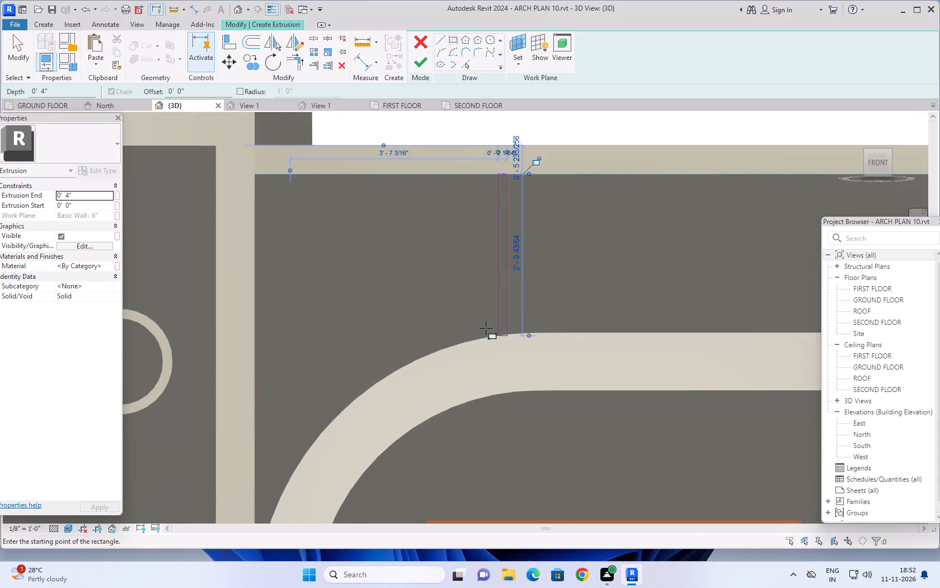
scroll(486, 328, down, 1)
scroll(495, 343, up, 5)
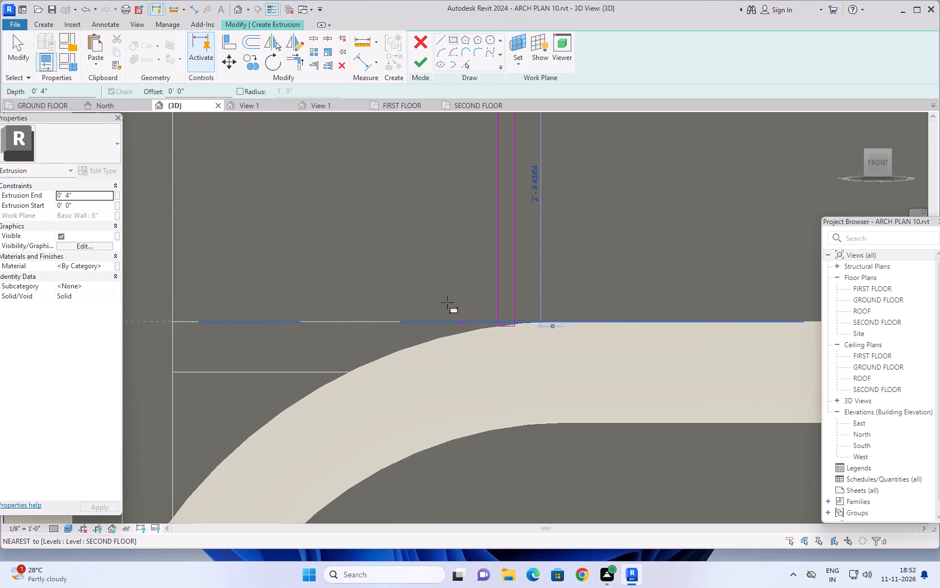
key(Escape)
key(Escape)
key(Escape)
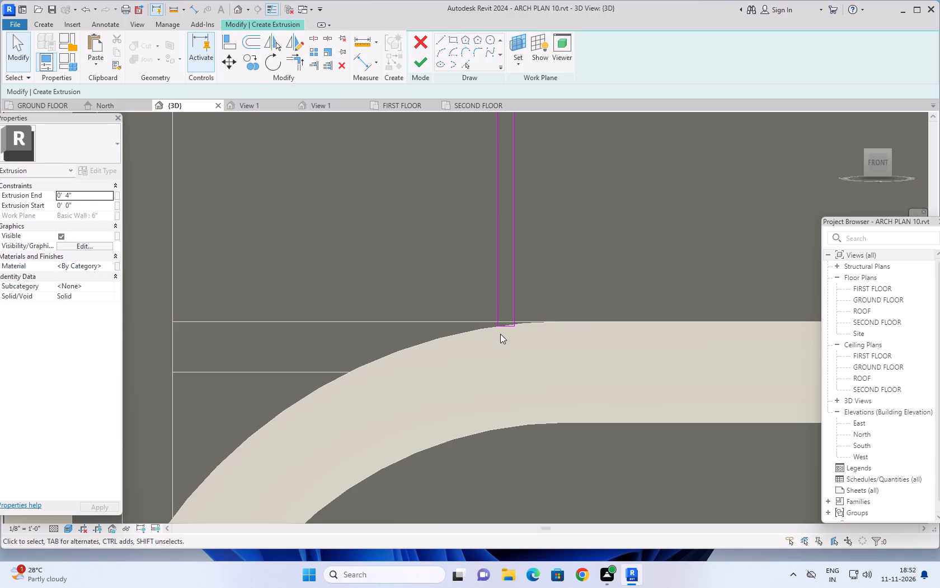
Delete the bottom edge of the narrow rectangle where it meets the curved band.
scroll(500, 334, up, 1)
scroll(484, 313, down, 2)
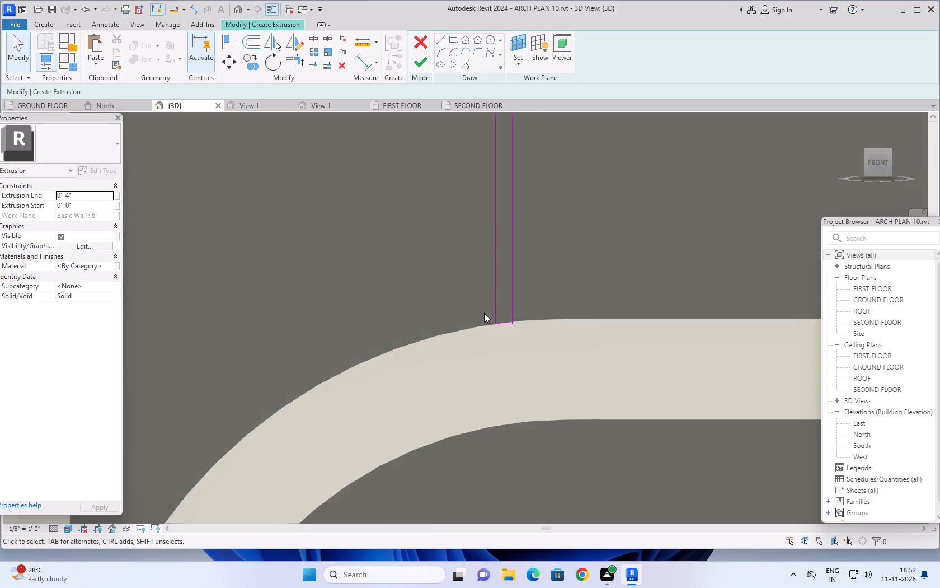
scroll(484, 313, down, 5)
scroll(485, 306, up, 2)
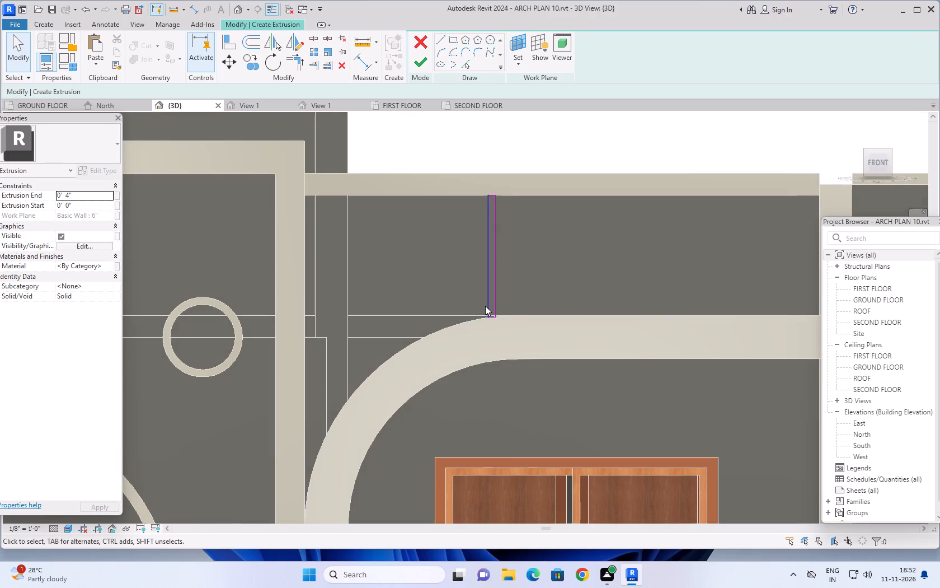
scroll(485, 306, up, 6)
key(Escape)
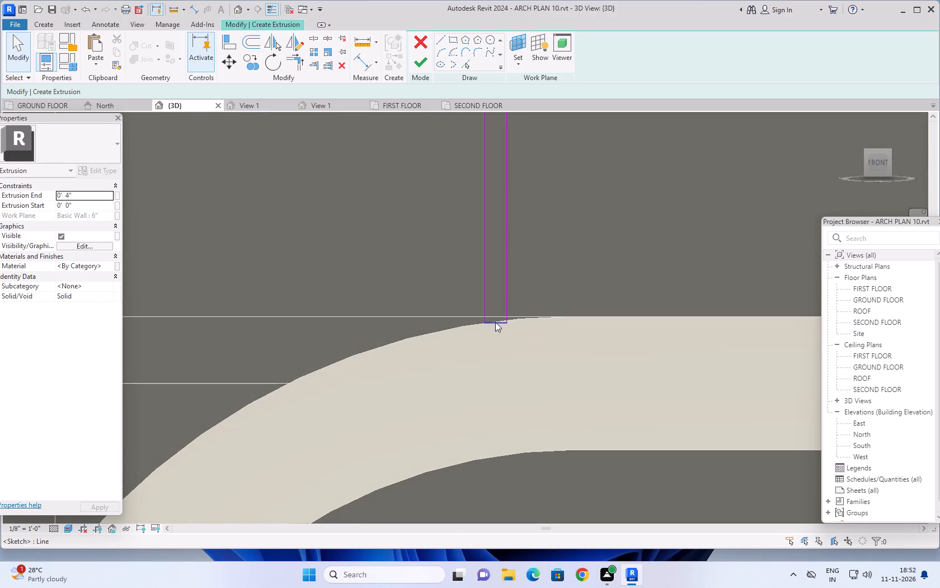
click(495, 322)
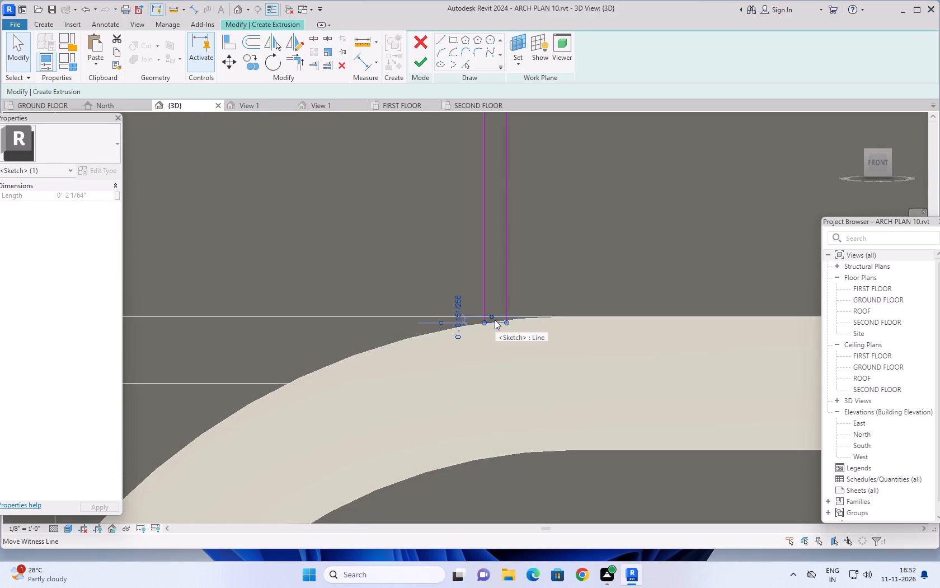
key(Delete)
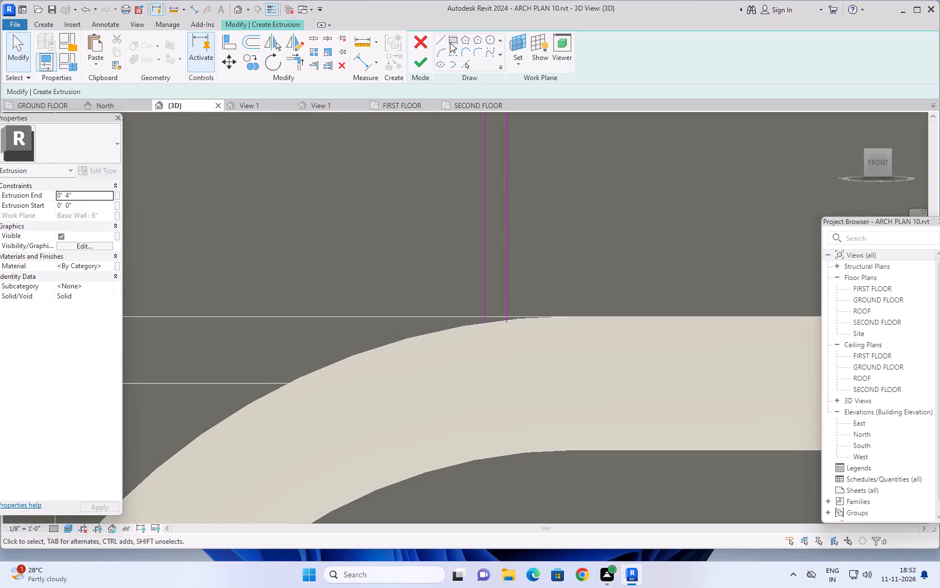
Close the narrow strip's open bottom with a three-point arc, about 2" across, following the curved band's top edge between the two vertical lines.
click(443, 39)
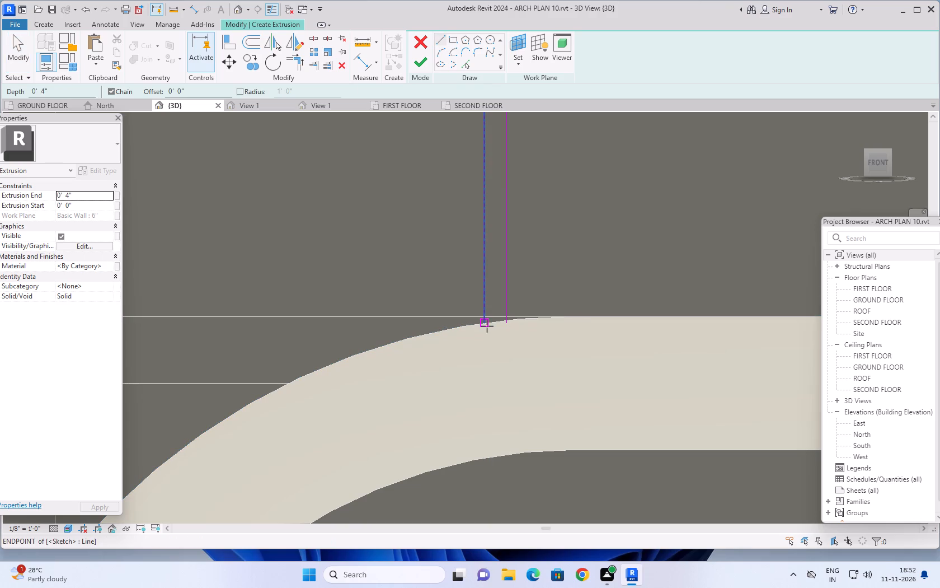
click(487, 326)
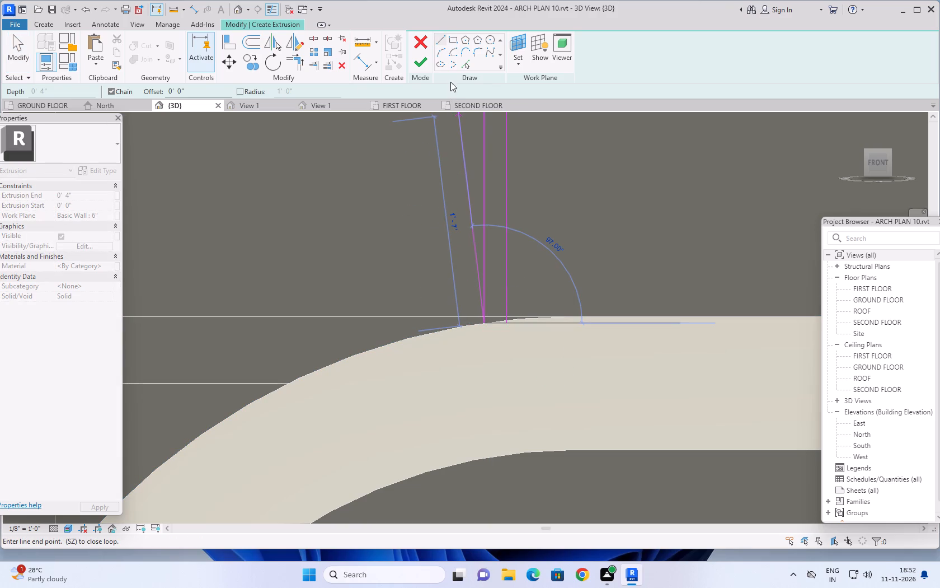
click(439, 50)
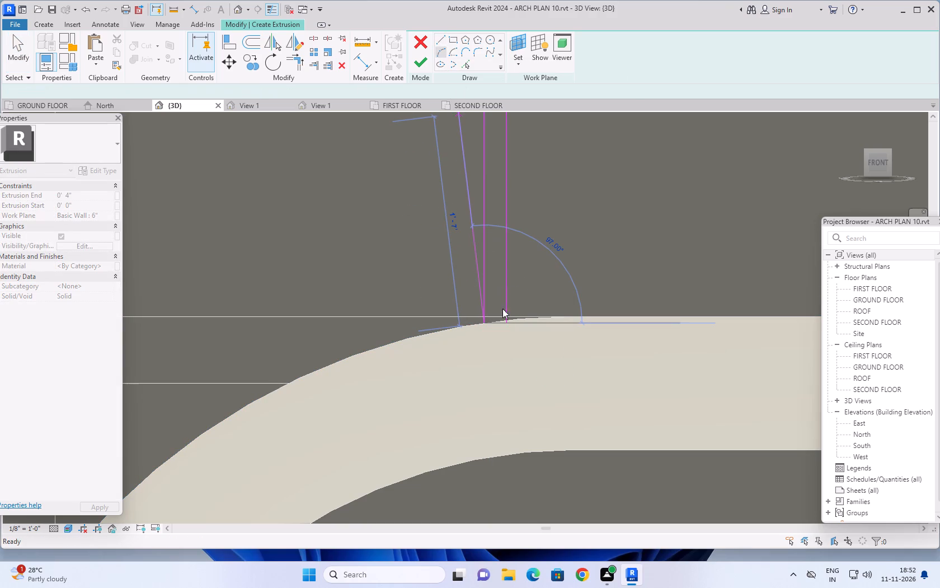
scroll(495, 326, up, 7)
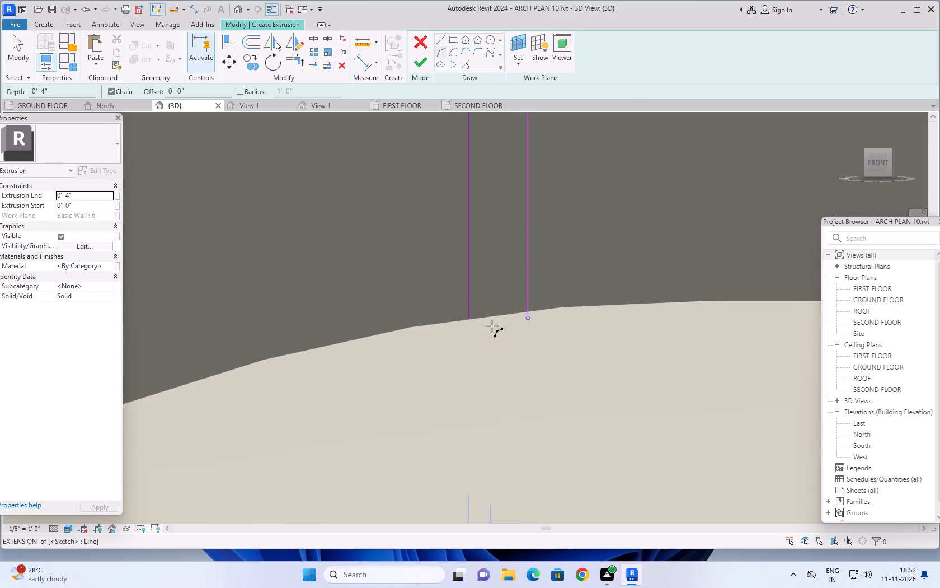
scroll(490, 329, up, 5)
click(446, 309)
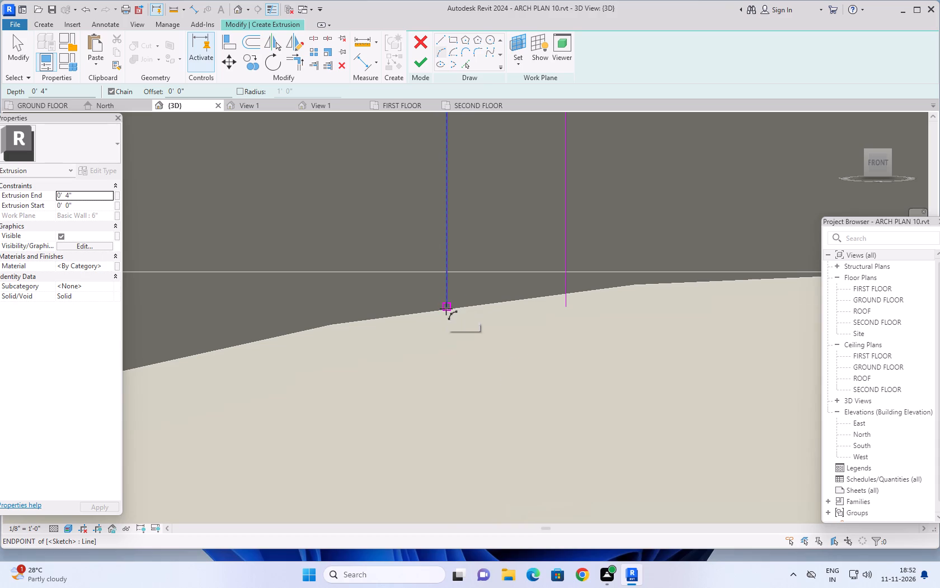
click(563, 295)
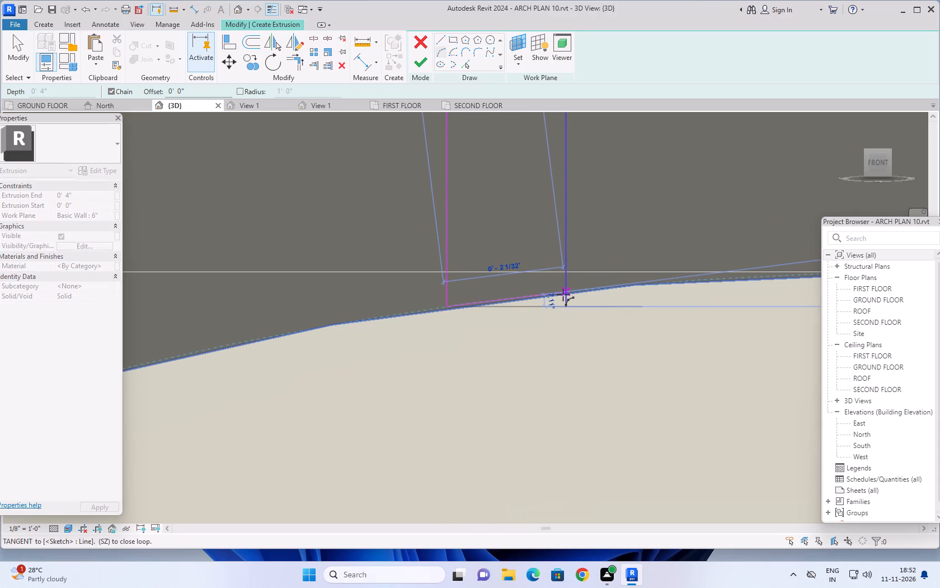
click(529, 298)
scroll(462, 279, down, 5)
scroll(336, 299, down, 1)
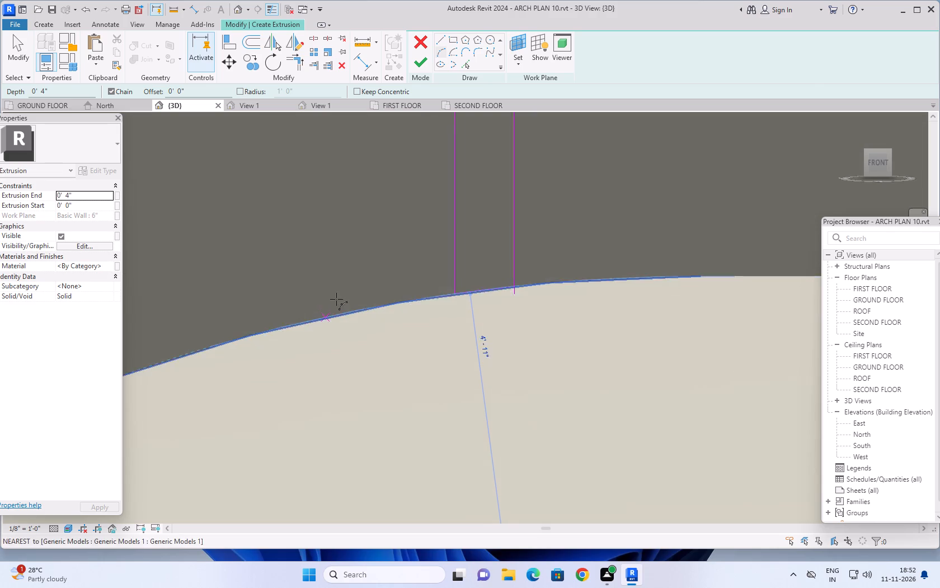
scroll(336, 299, down, 2)
key(Escape)
key(Escape)
key(Escape)
key(Escape)
key(Escape)
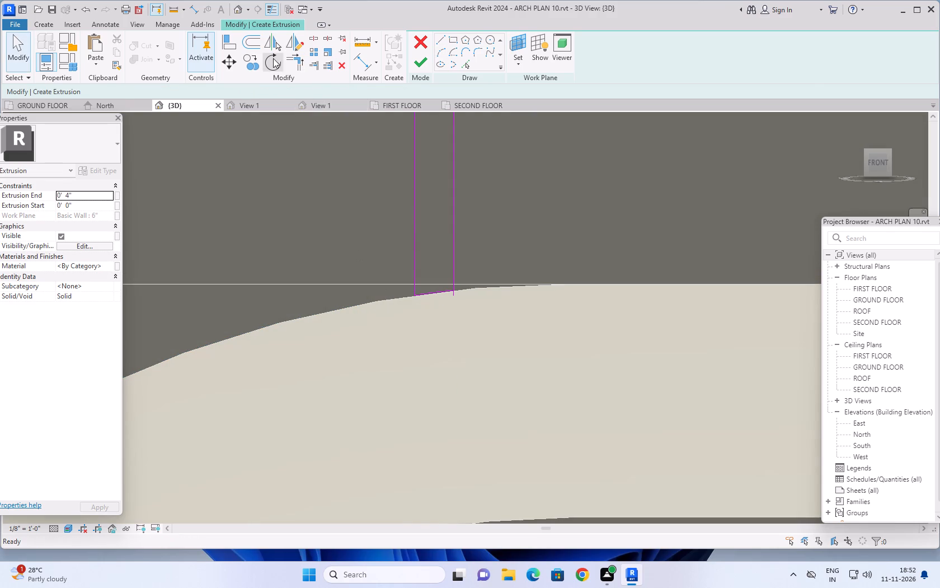
Trim the strip's overhanging vertical line to the bottom arc so they meet in a clean corner.
click(297, 59)
scroll(447, 304, up, 10)
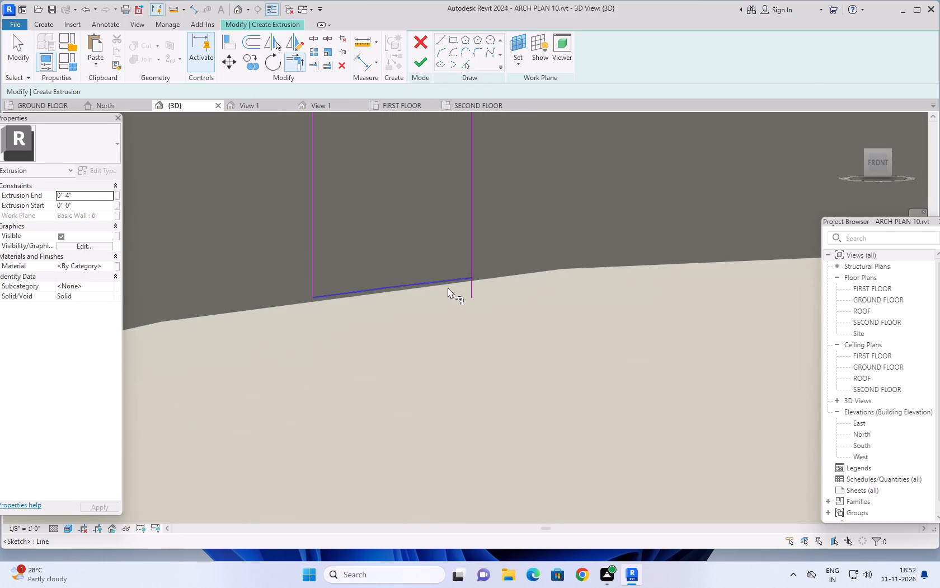
click(448, 281)
click(471, 258)
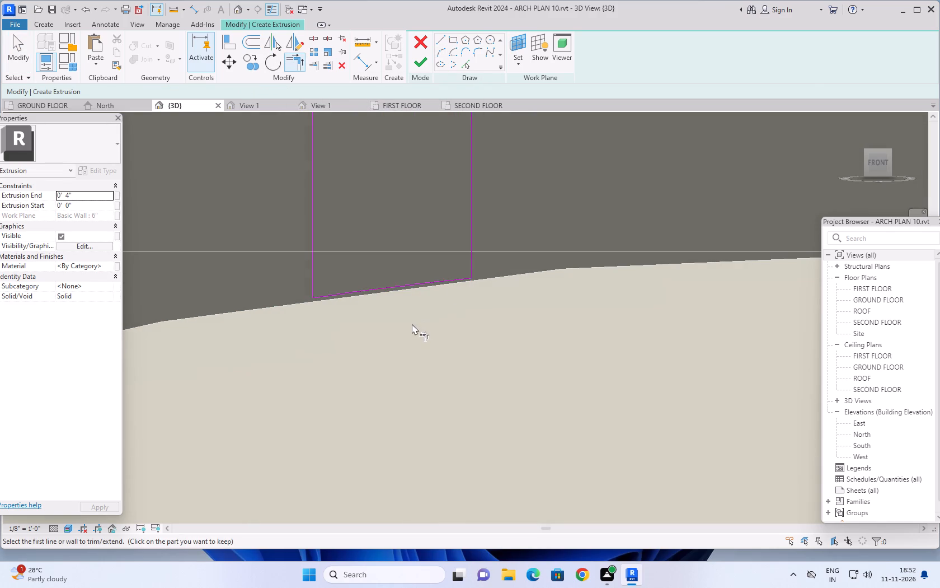
scroll(412, 324, down, 20)
scroll(383, 316, down, 3)
middle_drag(368, 300, 408, 308)
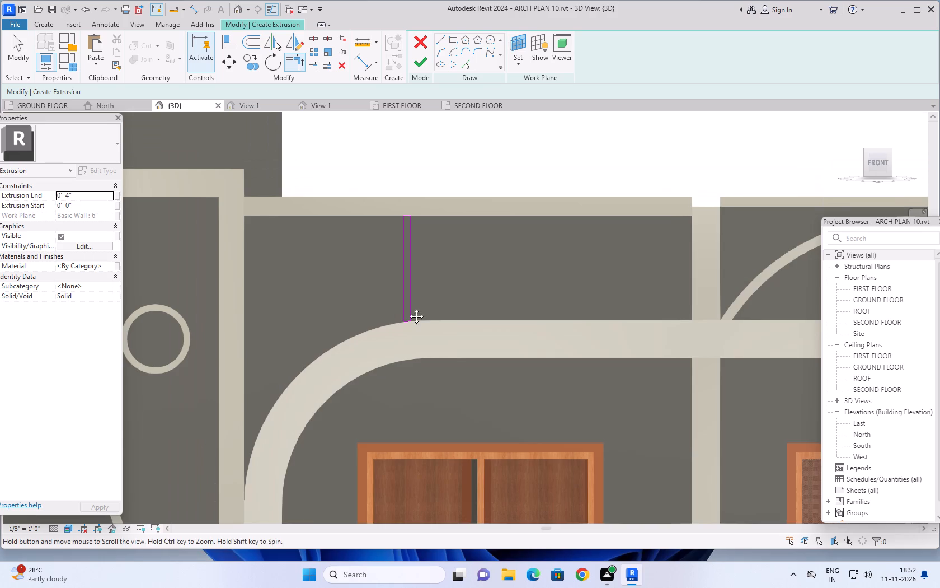
middle_drag(408, 308, 457, 317)
key(Escape)
key(Escape)
key(Escape)
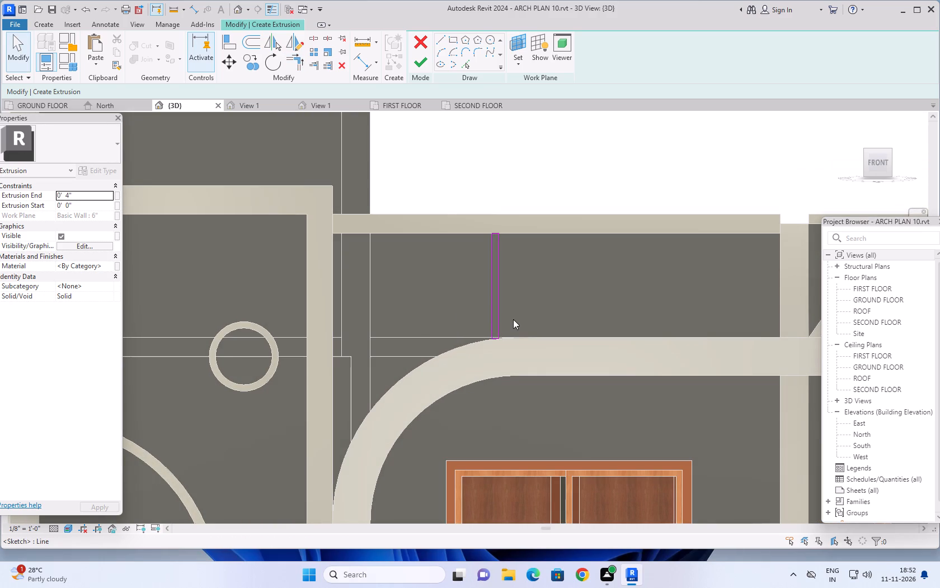
scroll(511, 319, down, 1)
key(Escape)
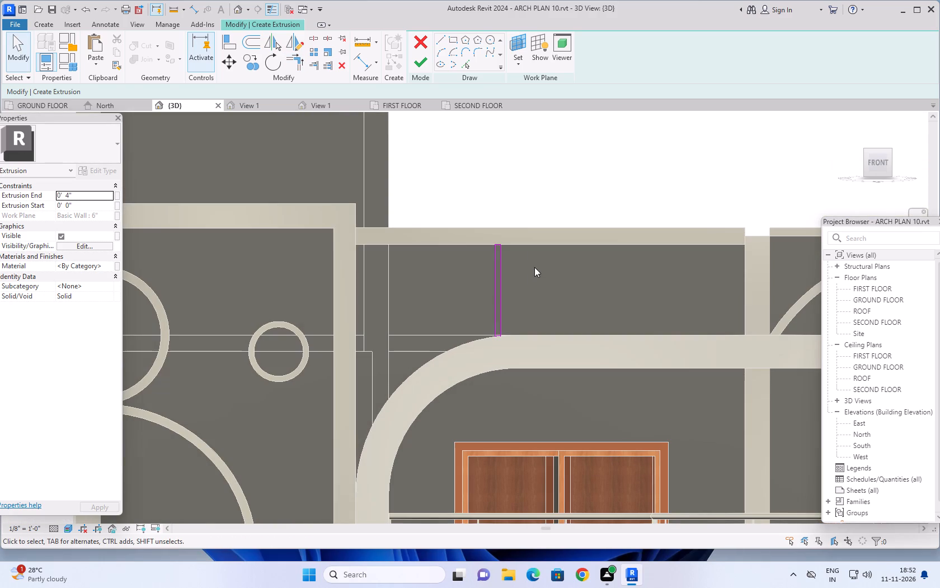
key(Escape)
Copy the complete strip outline twice along the parapet band's underside toward the tower, spaced 2 1/2" apart, with multiple copying on.
drag(521, 226, 473, 339)
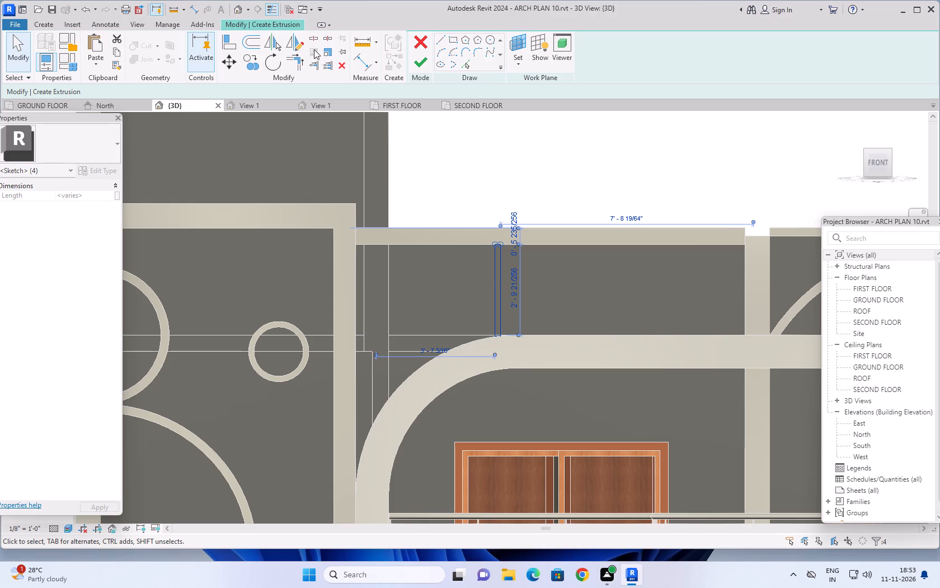
click(256, 62)
scroll(498, 247, up, 5)
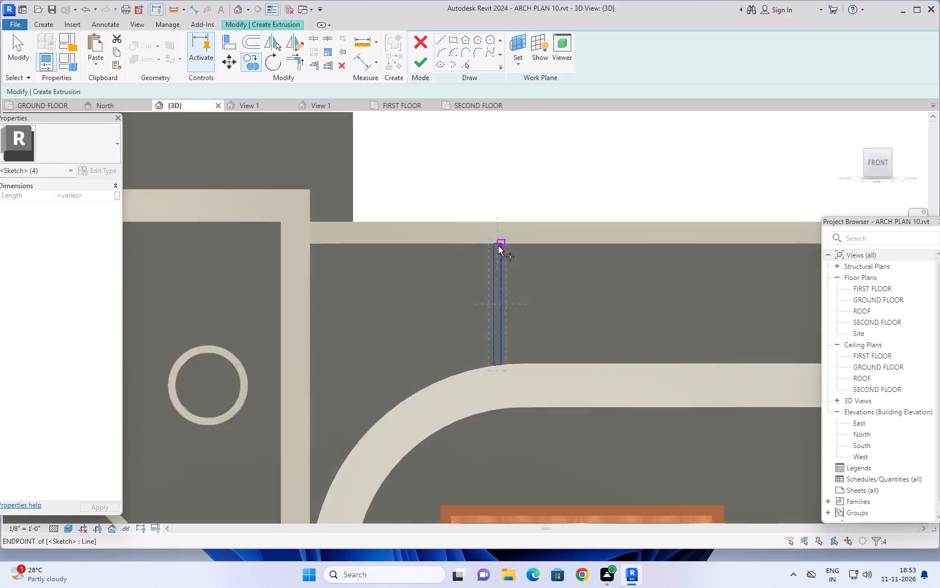
scroll(499, 244, up, 6)
click(507, 239)
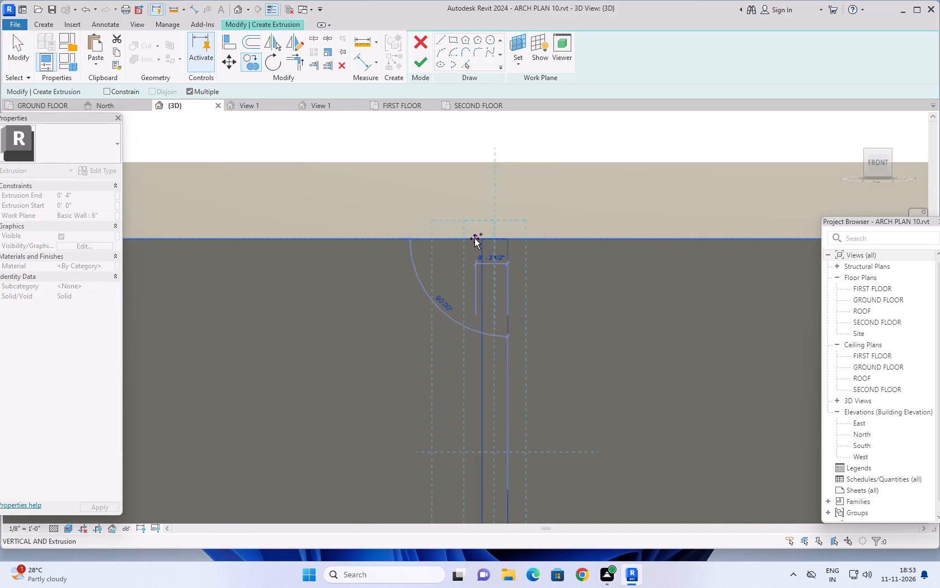
scroll(474, 239, up, 6)
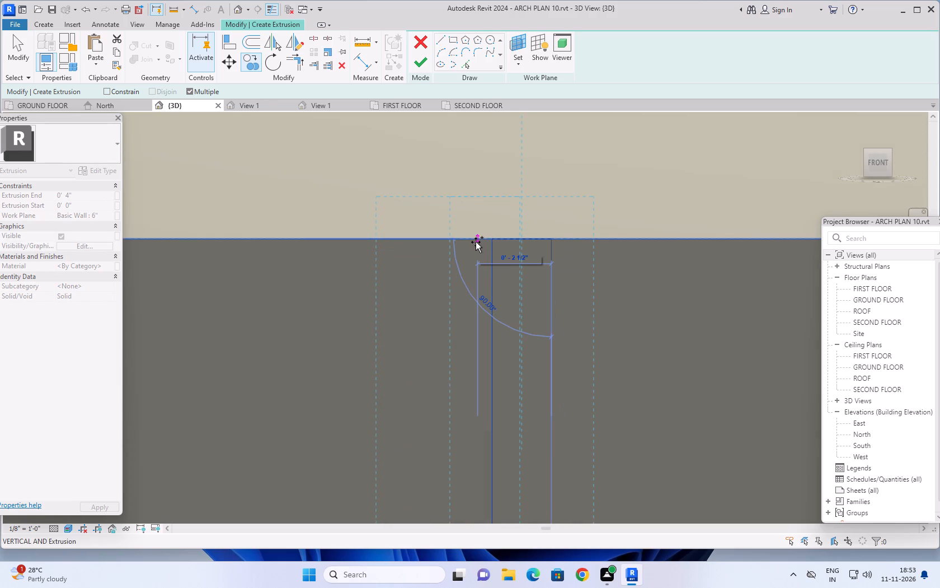
click(476, 239)
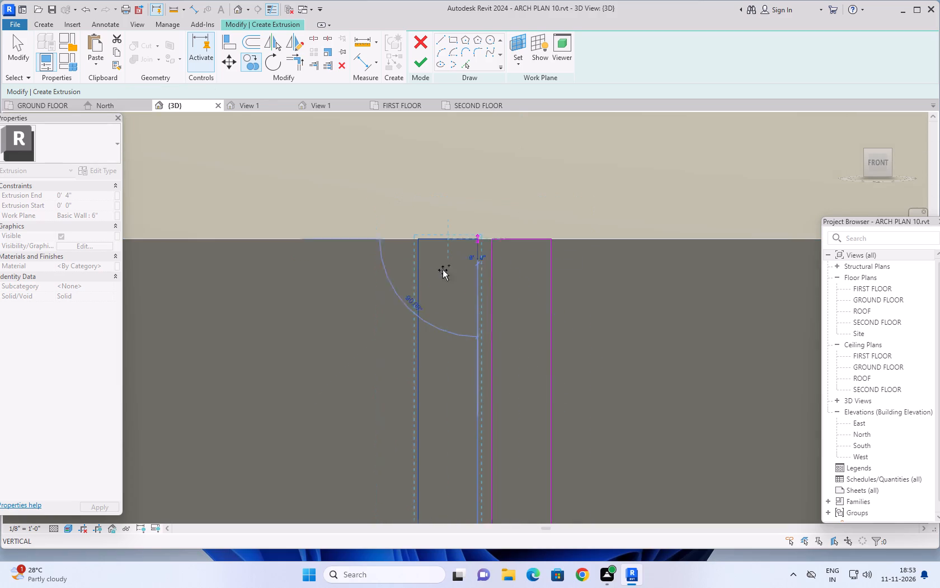
click(403, 239)
Place two more copies of the strip outline toward the tower, continuing the 2 1/2" spacing along the parapet band's underside.
scroll(366, 297, down, 13)
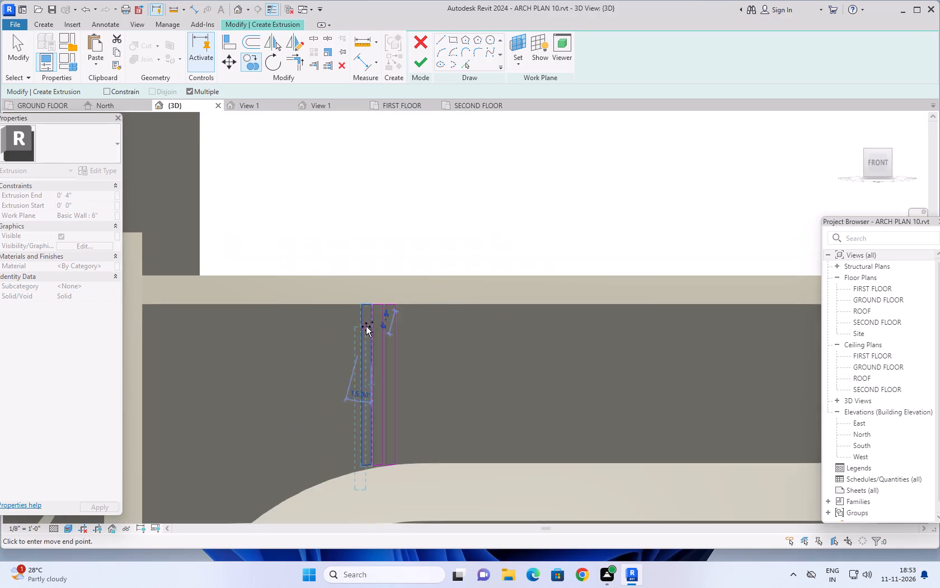
middle_drag(367, 326, 561, 331)
scroll(538, 318, up, 2)
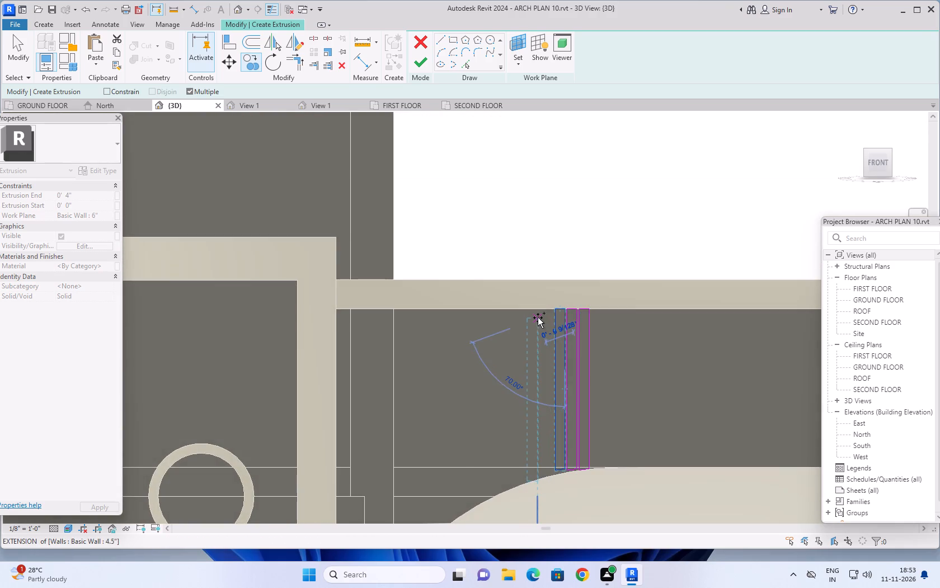
scroll(538, 318, up, 6)
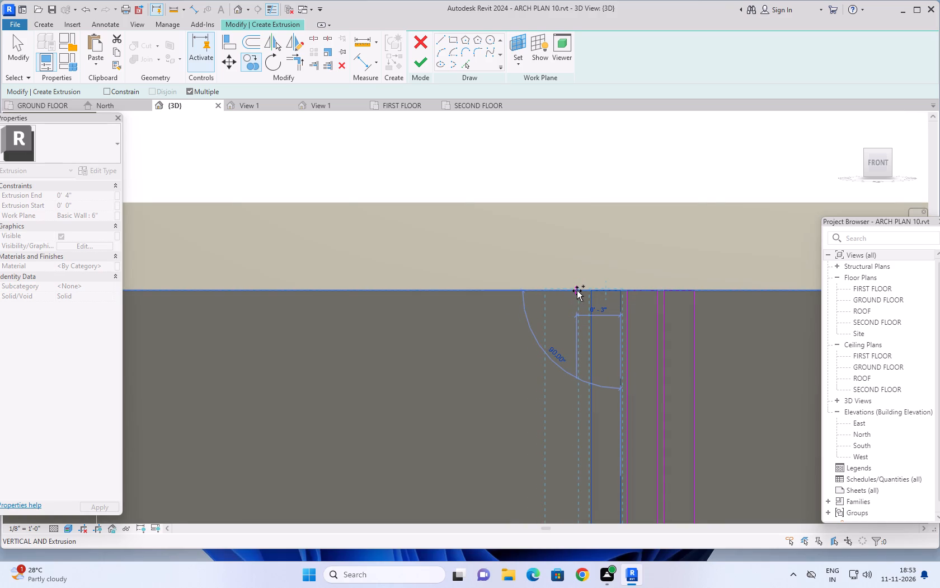
scroll(577, 291, up, 3)
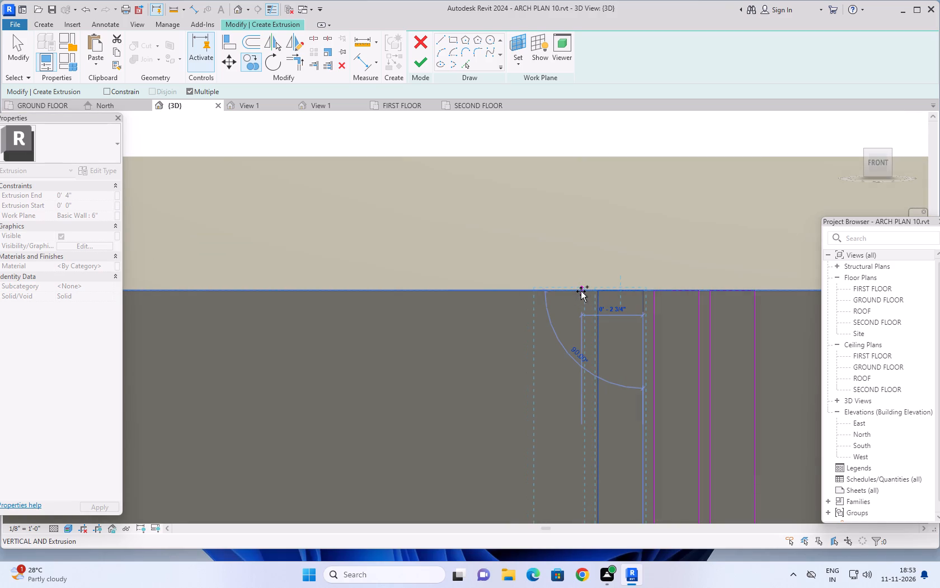
scroll(586, 292, up, 2)
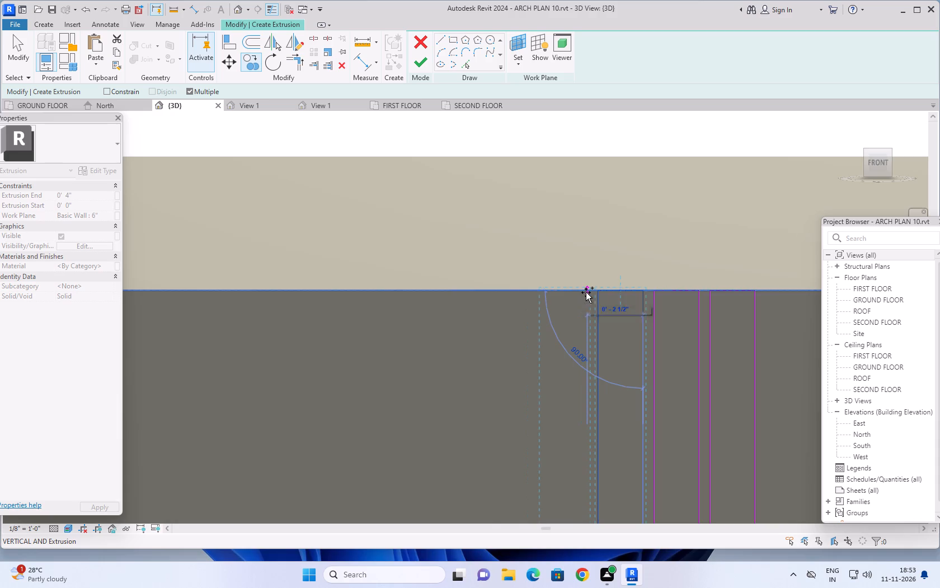
scroll(586, 292, up, 3)
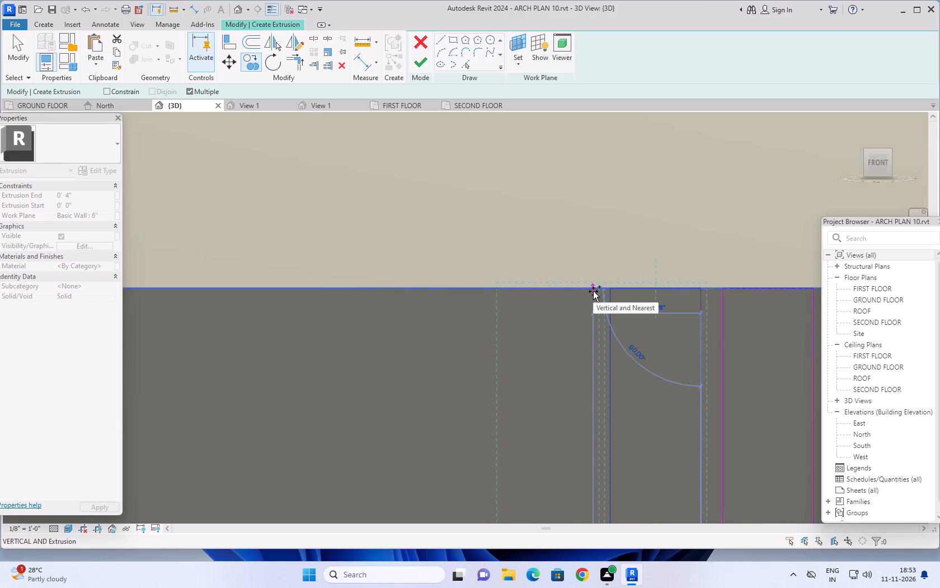
click(592, 291)
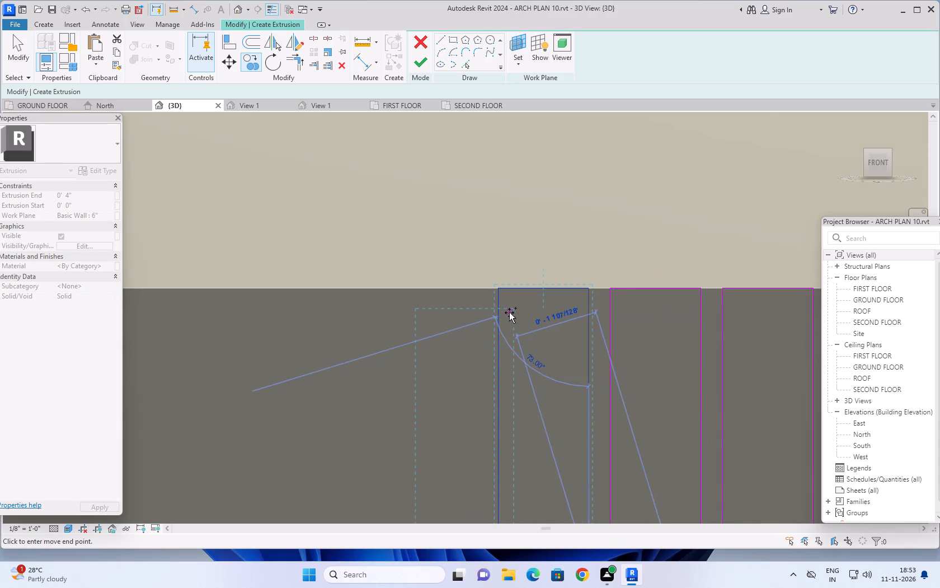
click(477, 286)
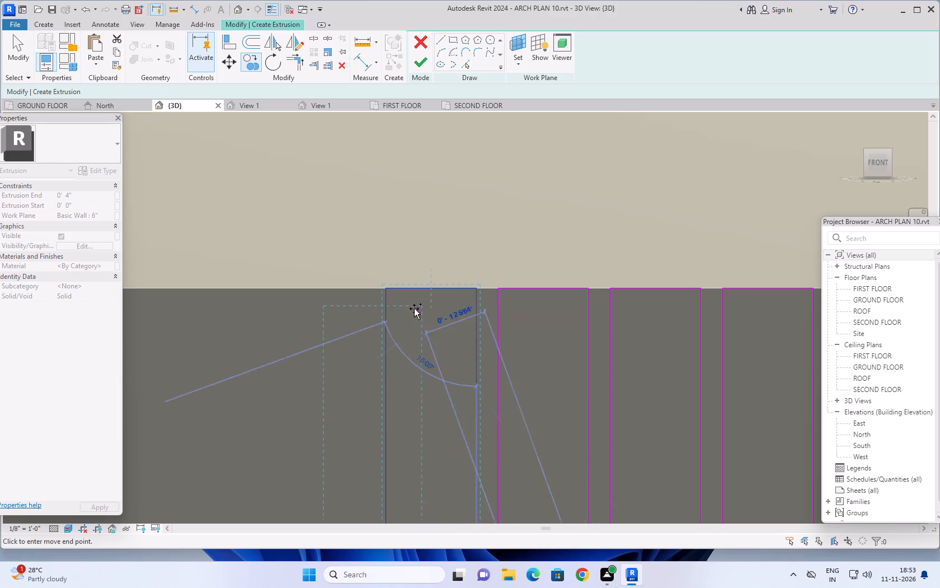
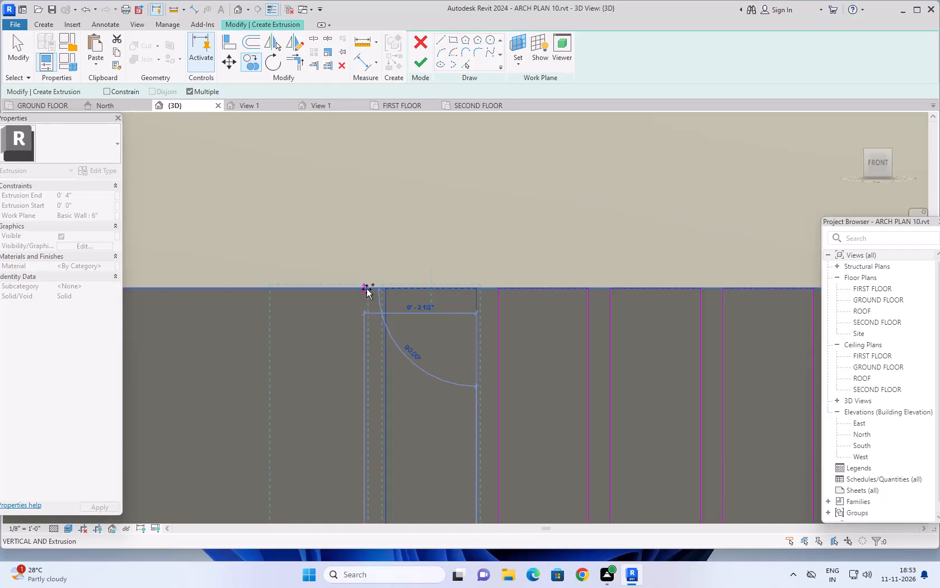
Place three more copies of the slat profile along the beige band's lower edge toward its frame corner, about 2 1/4" to 2 1/2" apart.
scroll(324, 342, down, 7)
middle_drag(352, 365, 408, 357)
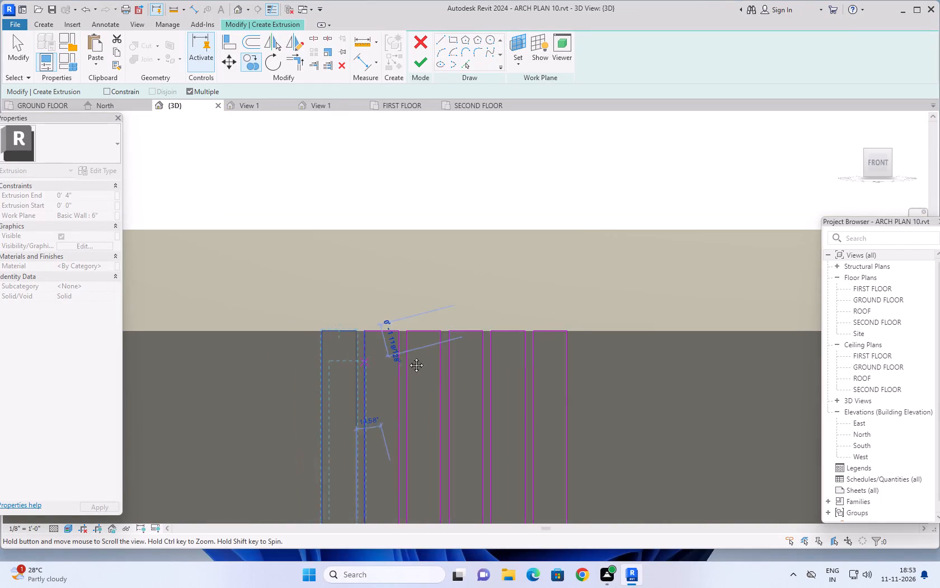
middle_drag(408, 357, 757, 374)
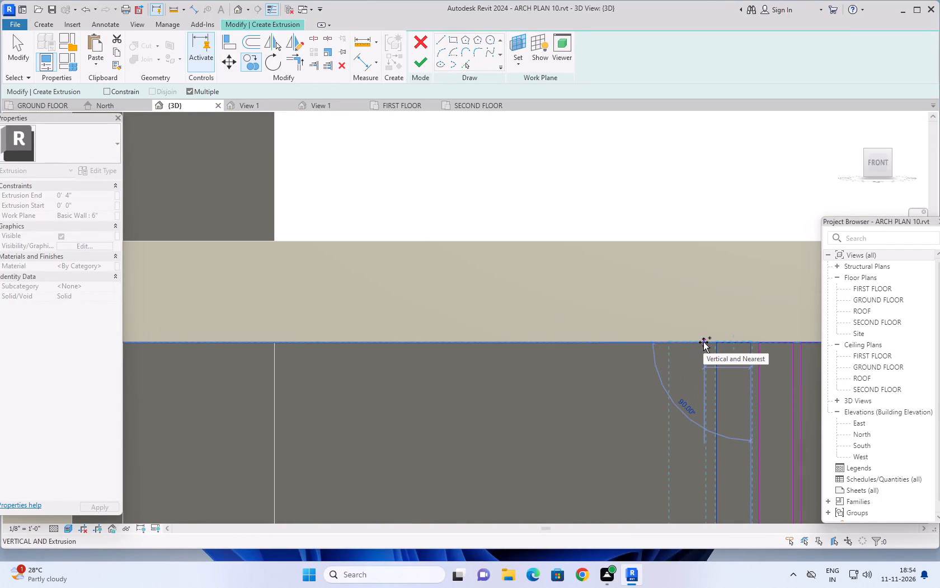
middle_drag(703, 342, 595, 331)
scroll(595, 331, up, 5)
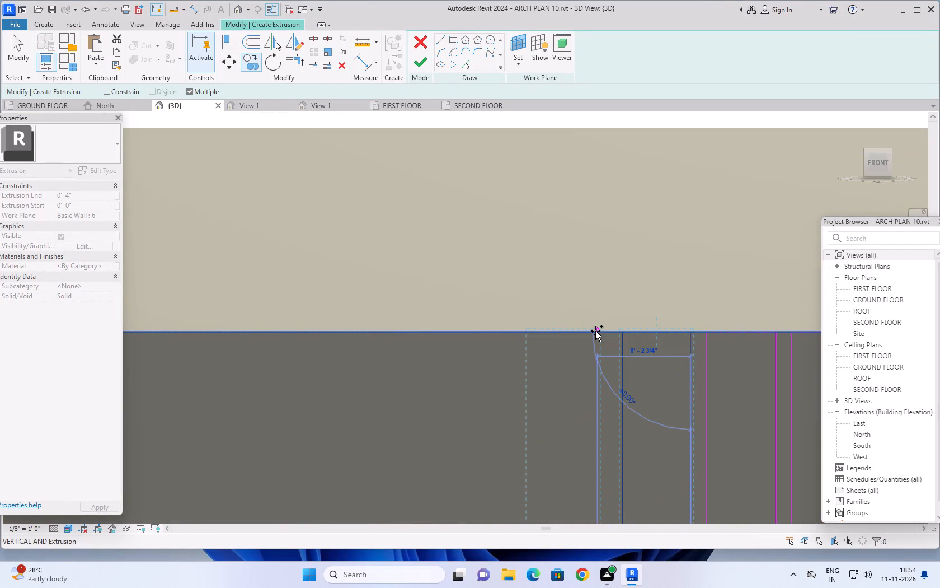
scroll(595, 331, up, 1)
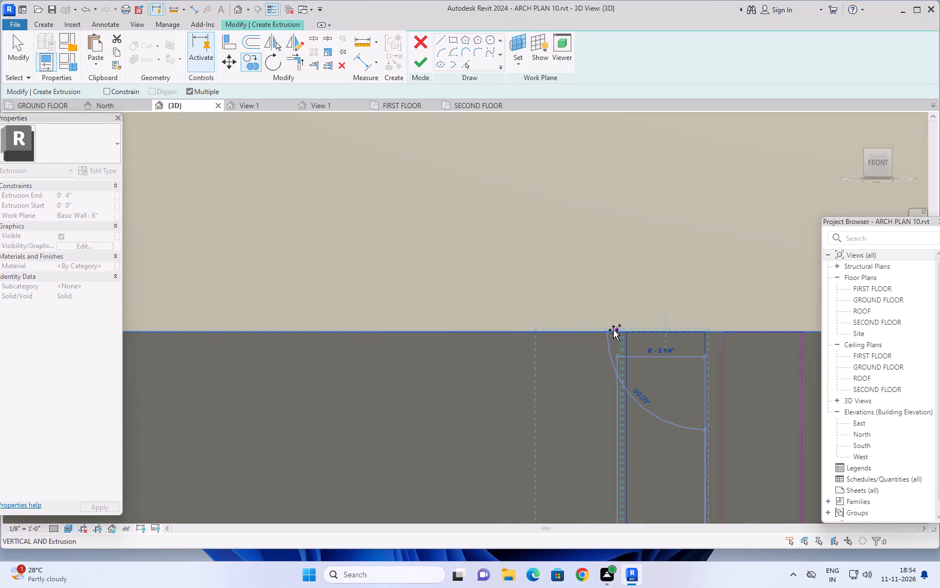
click(615, 330)
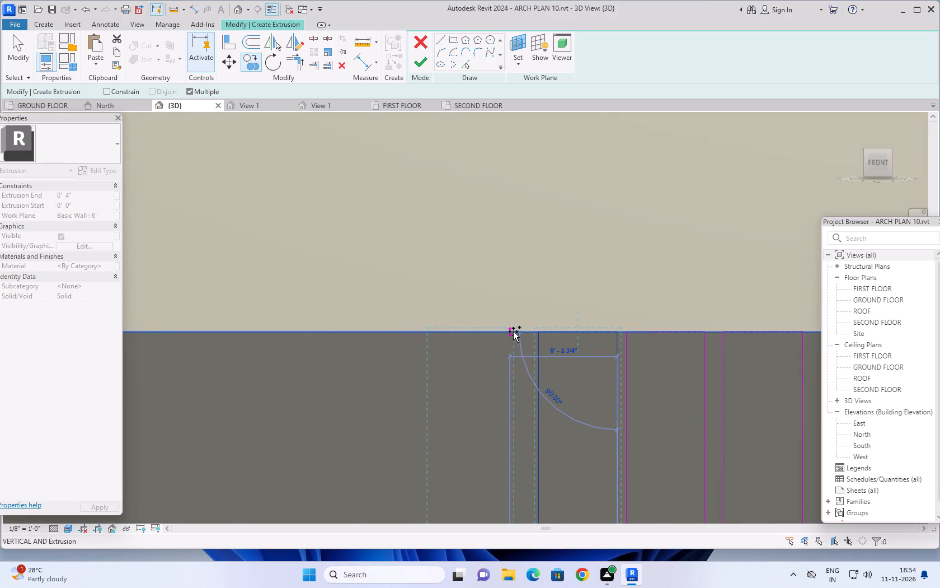
scroll(525, 330, up, 4)
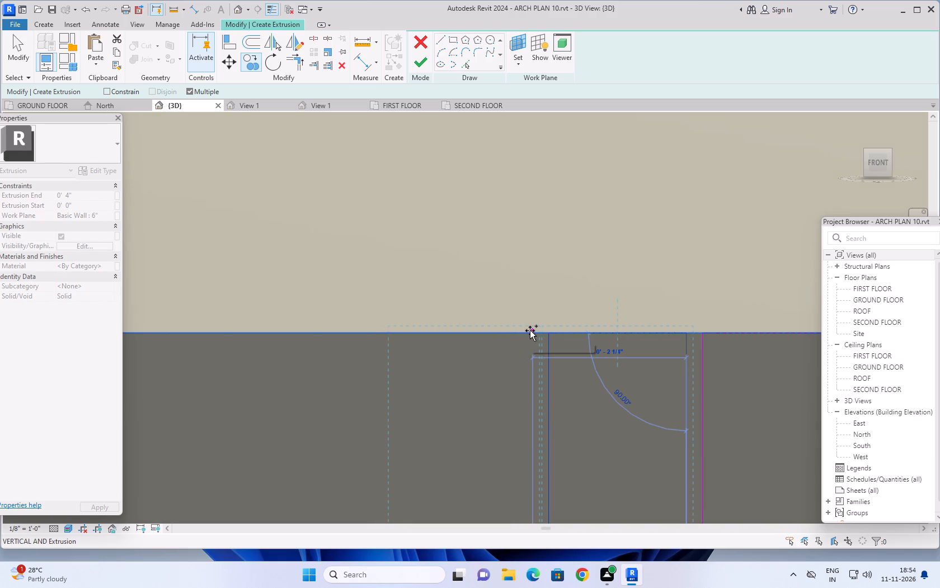
click(530, 330)
scroll(358, 373, down, 4)
middle_drag(358, 373, 665, 361)
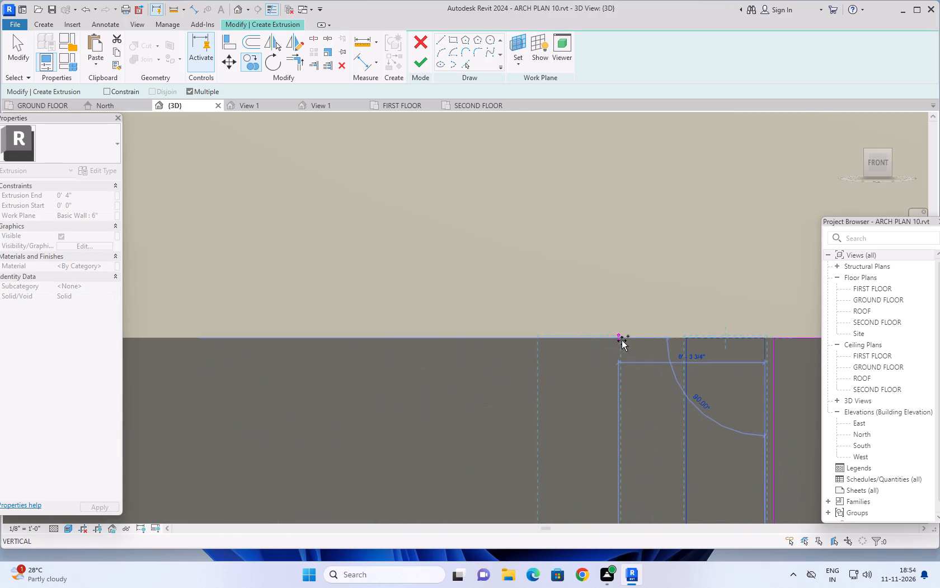
click(668, 340)
Add two further slat profile copies along the band's lower edge, each offset about 2 1/2" toward the frame corner.
scroll(554, 388, down, 7)
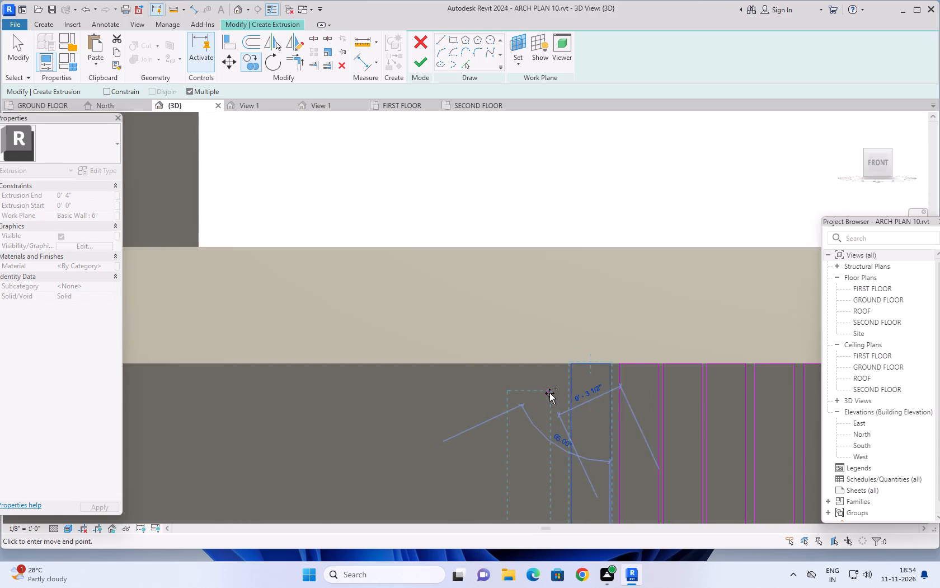
scroll(549, 393, down, 5)
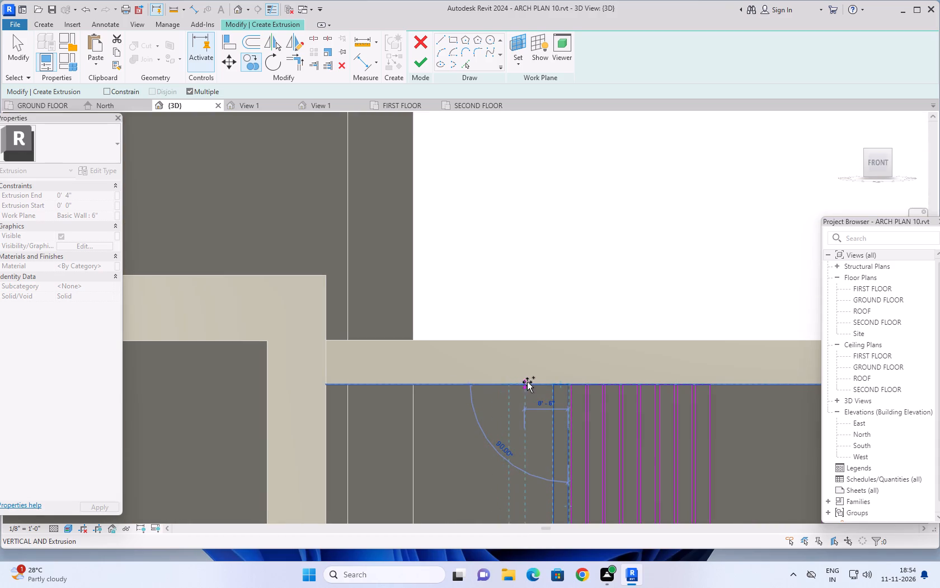
scroll(534, 381, up, 6)
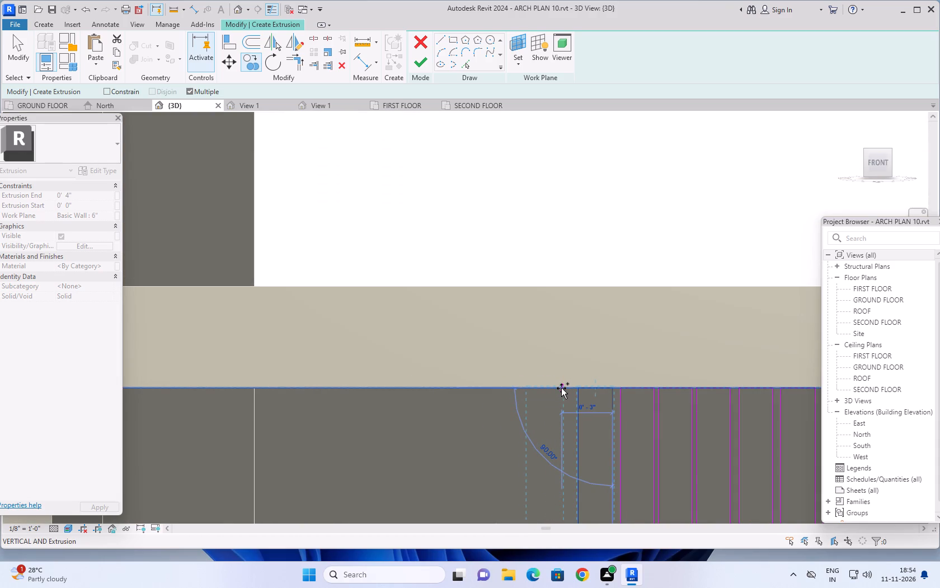
scroll(563, 388, up, 3)
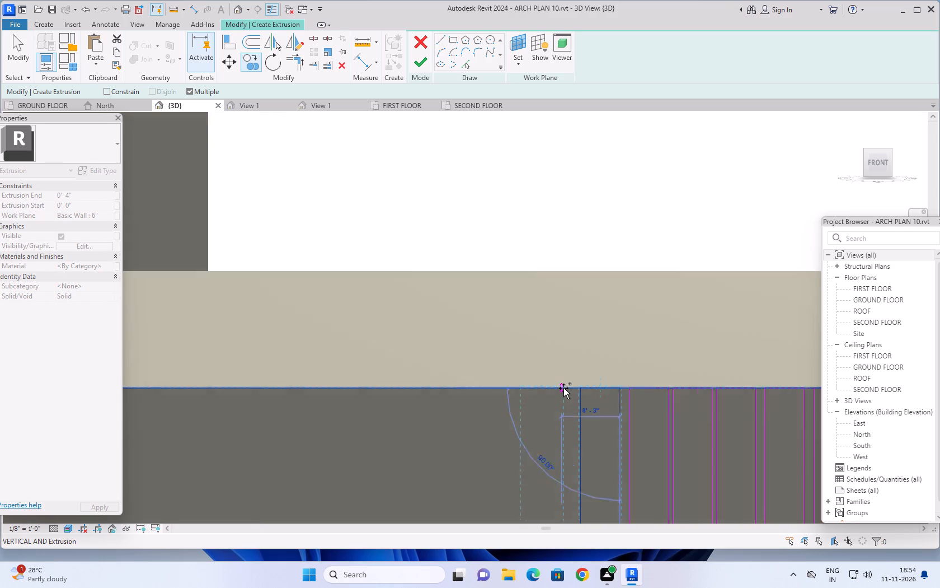
scroll(563, 388, up, 1)
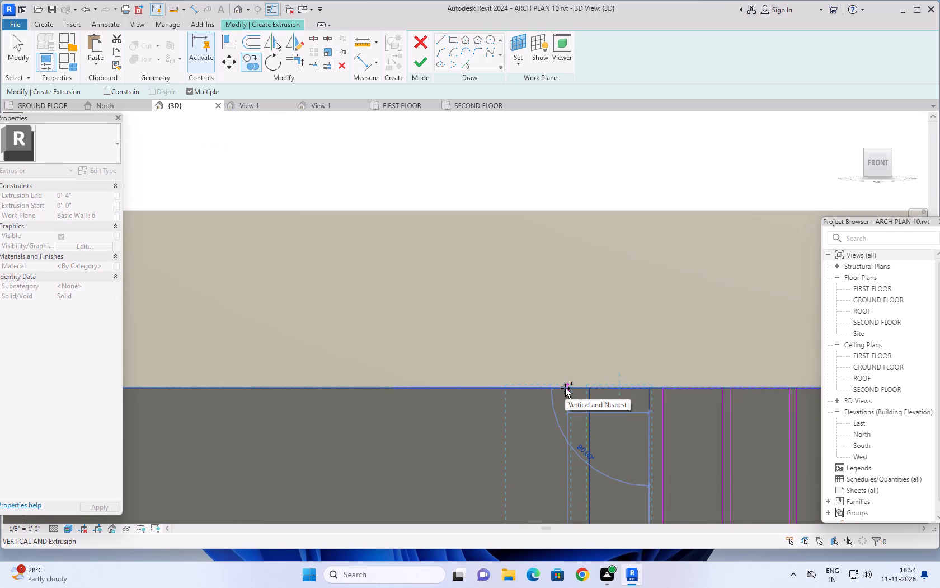
scroll(565, 388, up, 1)
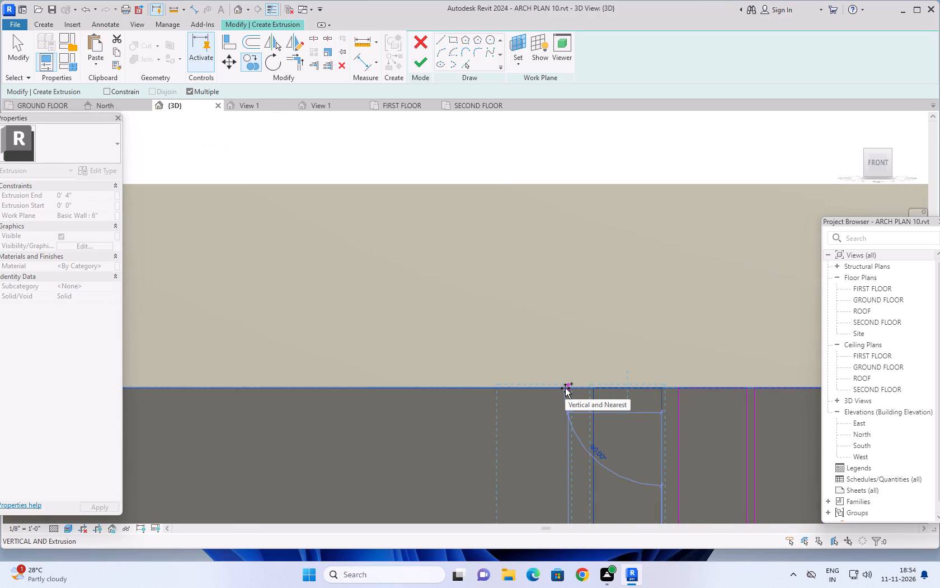
scroll(565, 388, up, 1)
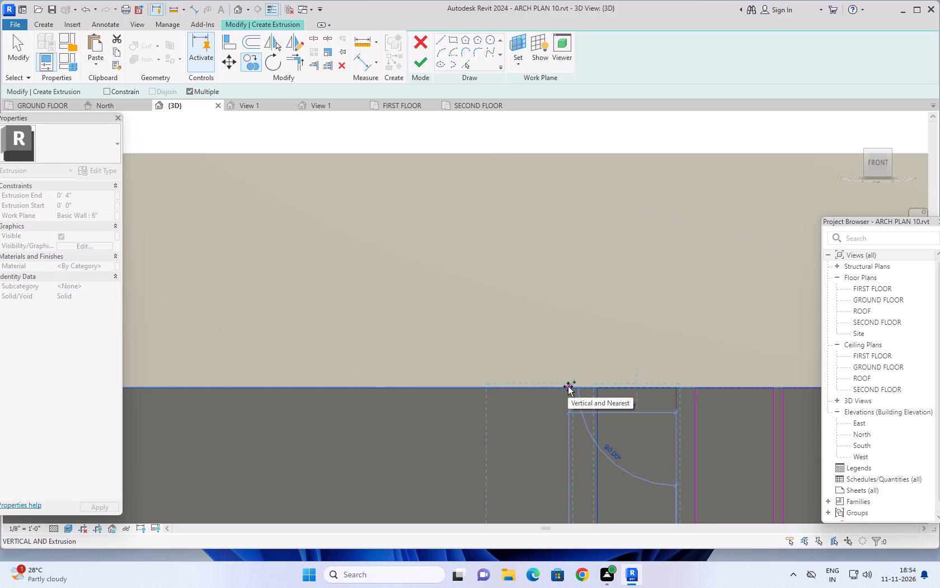
scroll(568, 386, up, 1)
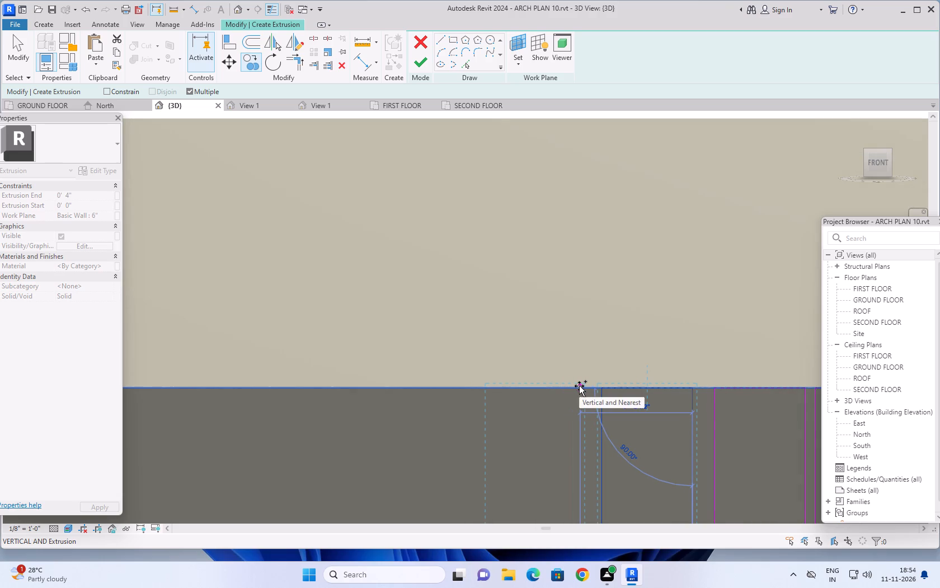
click(580, 386)
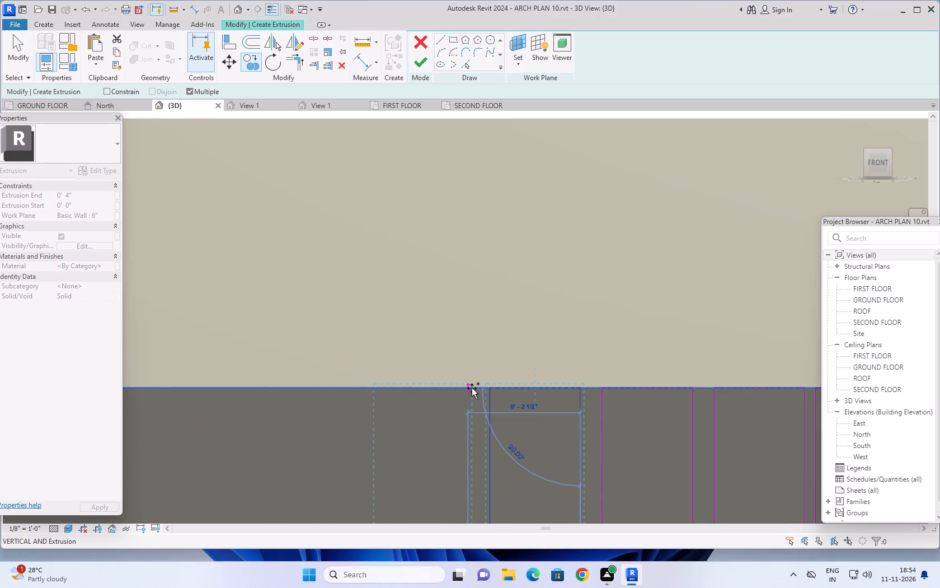
click(472, 388)
Place one more slat profile copy on the band's lower edge, about 2 5/8" beyond the last one.
scroll(414, 424, down, 7)
middle_drag(358, 438, 572, 436)
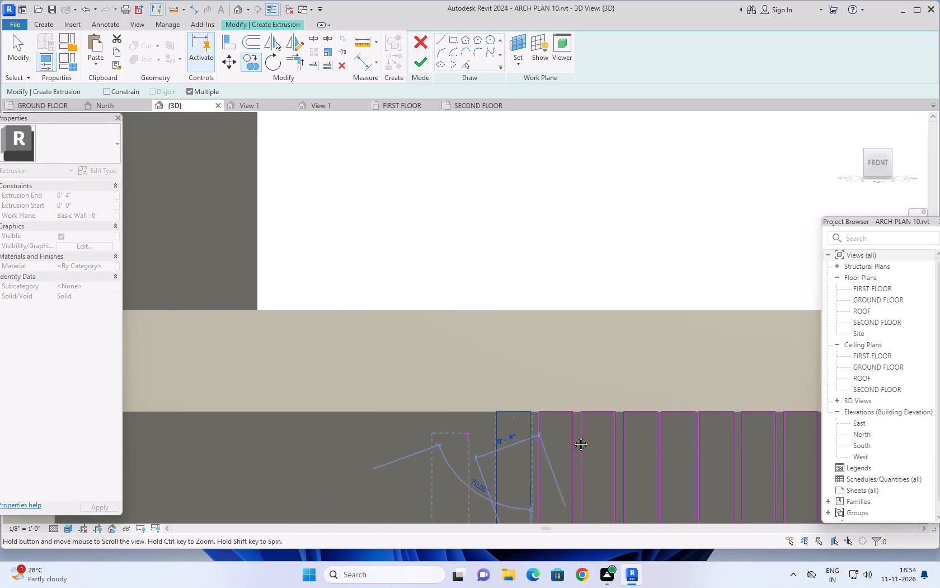
middle_drag(572, 436, 638, 410)
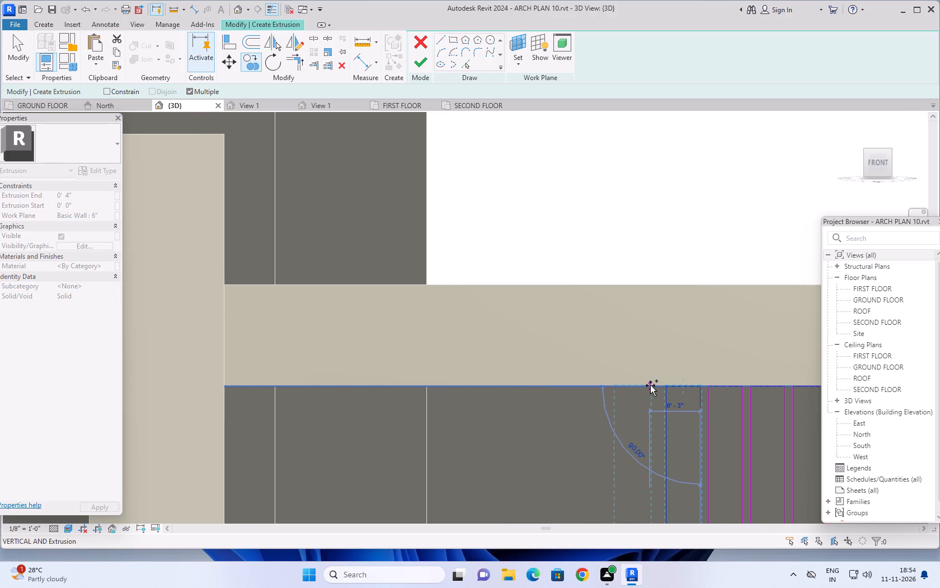
scroll(650, 385, up, 2)
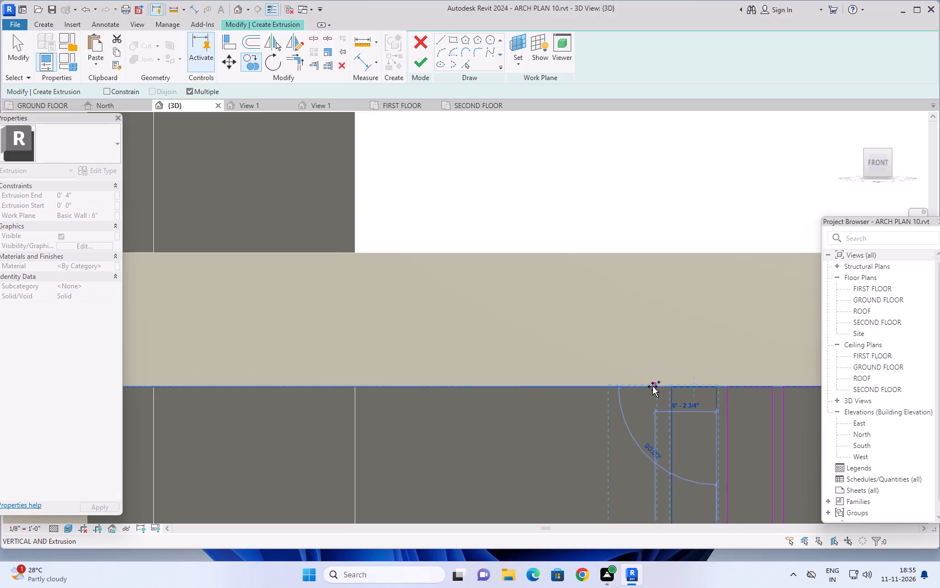
scroll(652, 386, up, 1)
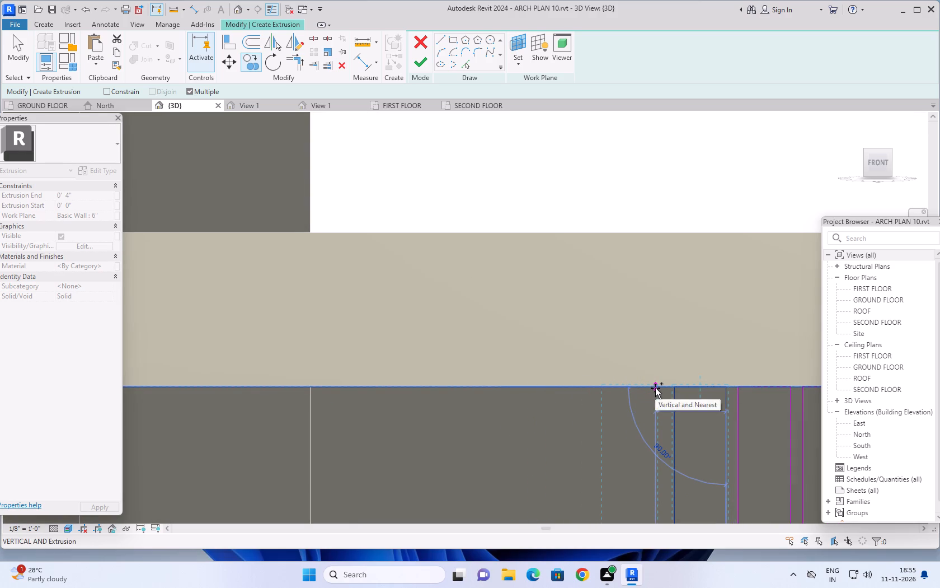
scroll(655, 388, up, 3)
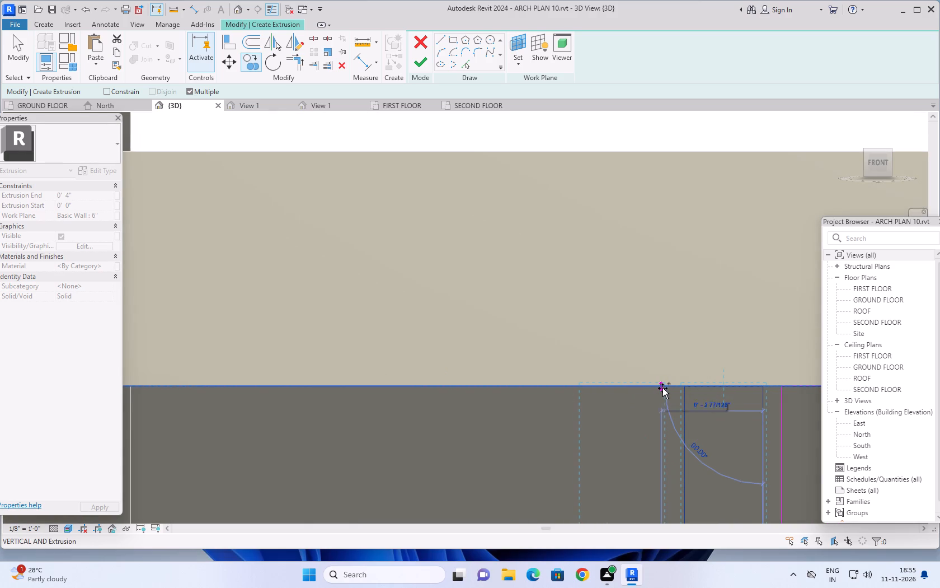
click(665, 388)
Copy the slat profile once more along the band's lower edge, about 2 1/2" toward the frame corner.
scroll(509, 443, down, 4)
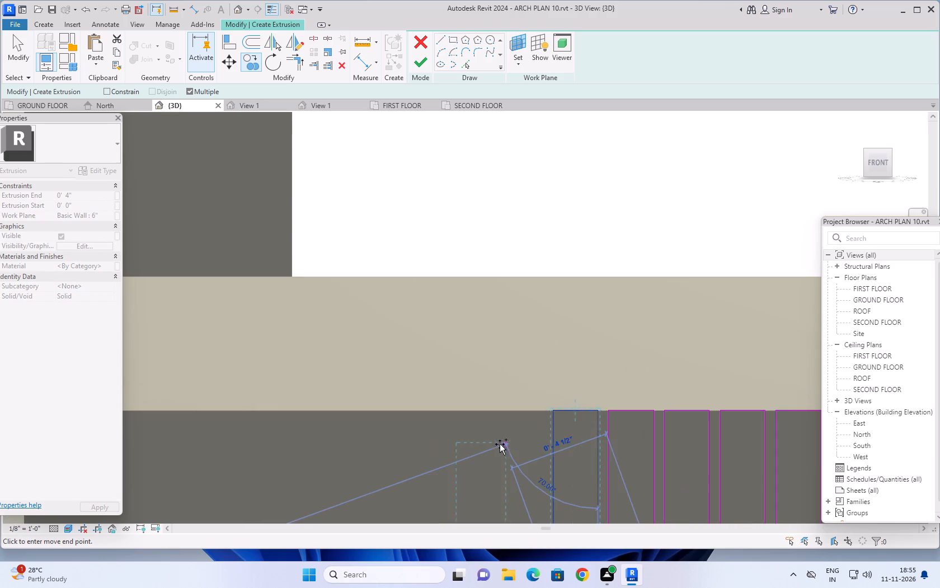
scroll(500, 444, down, 5)
middle_drag(491, 445, 679, 399)
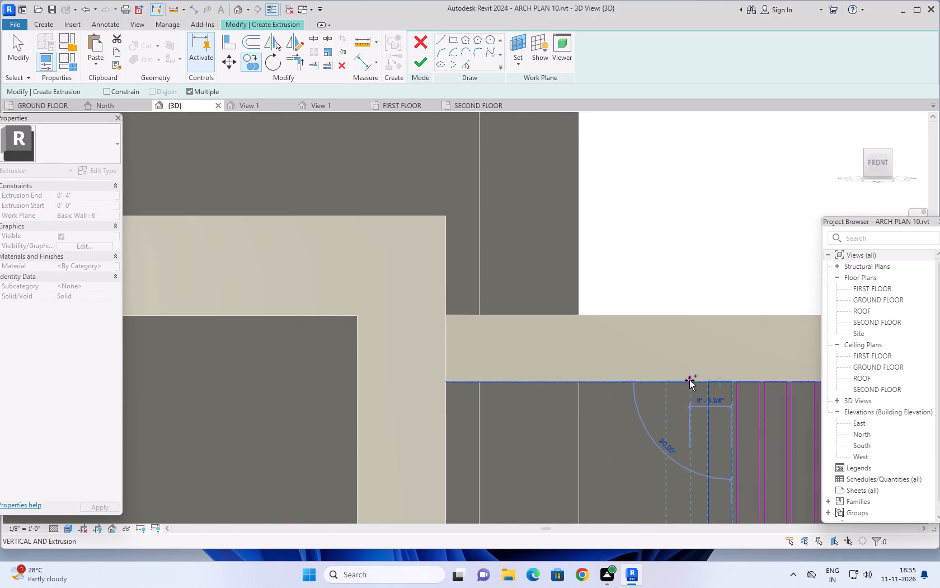
scroll(691, 380, up, 4)
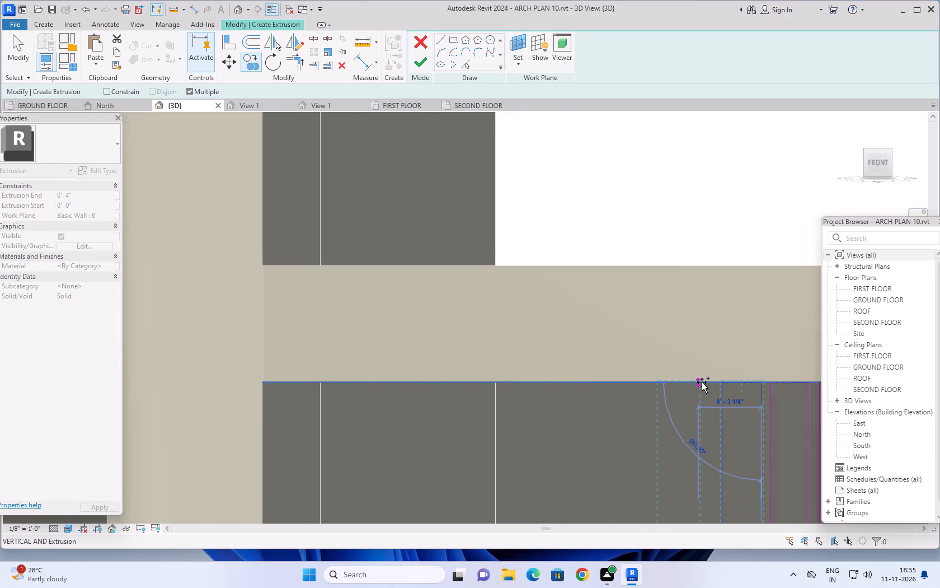
scroll(702, 382, up, 5)
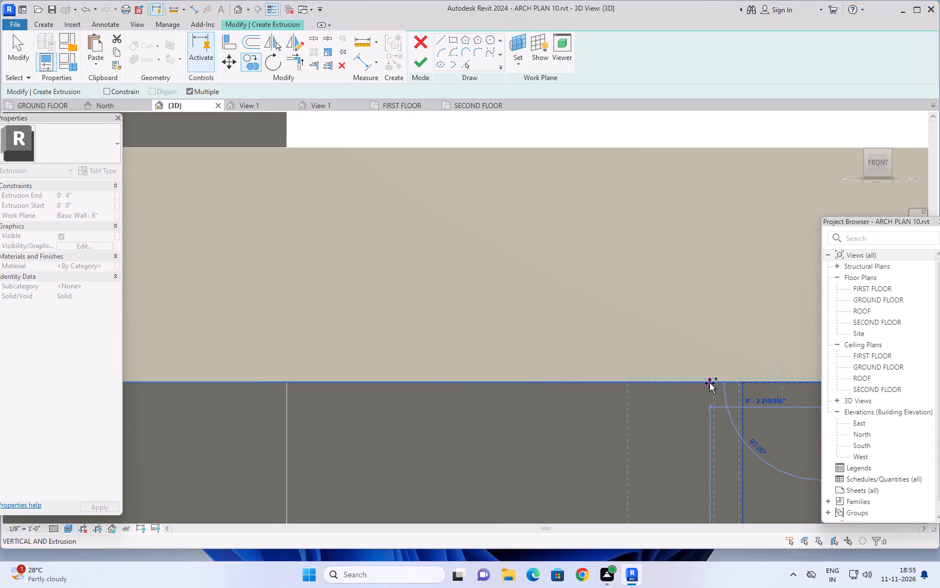
scroll(709, 383, up, 1)
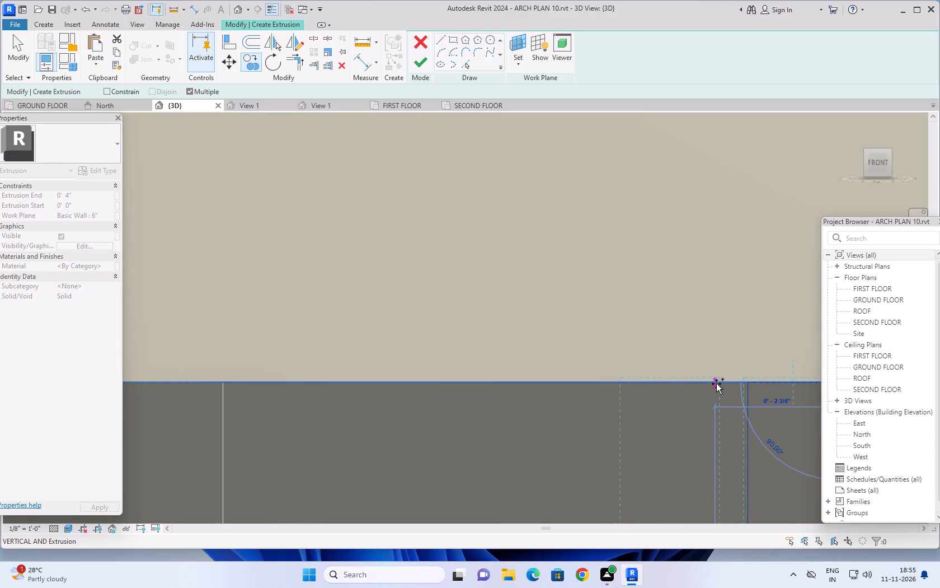
scroll(720, 384, up, 1)
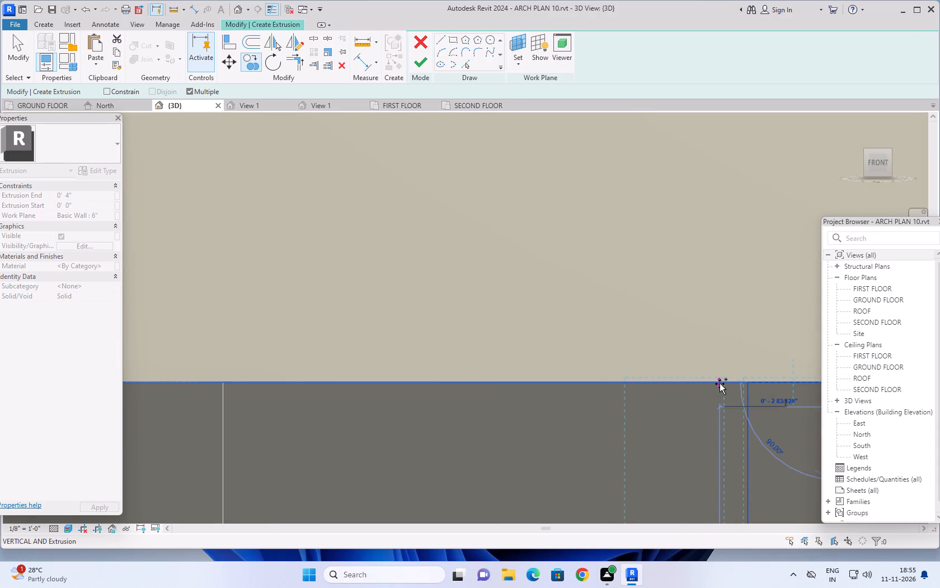
scroll(720, 384, up, 3)
scroll(728, 384, down, 1)
middle_drag(728, 384, 695, 384)
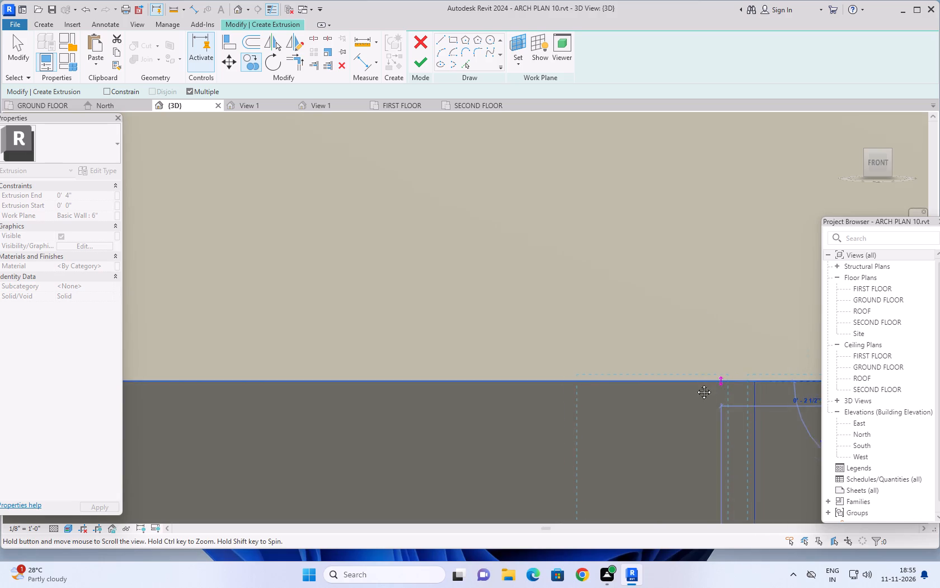
middle_drag(695, 384, 607, 372)
click(613, 372)
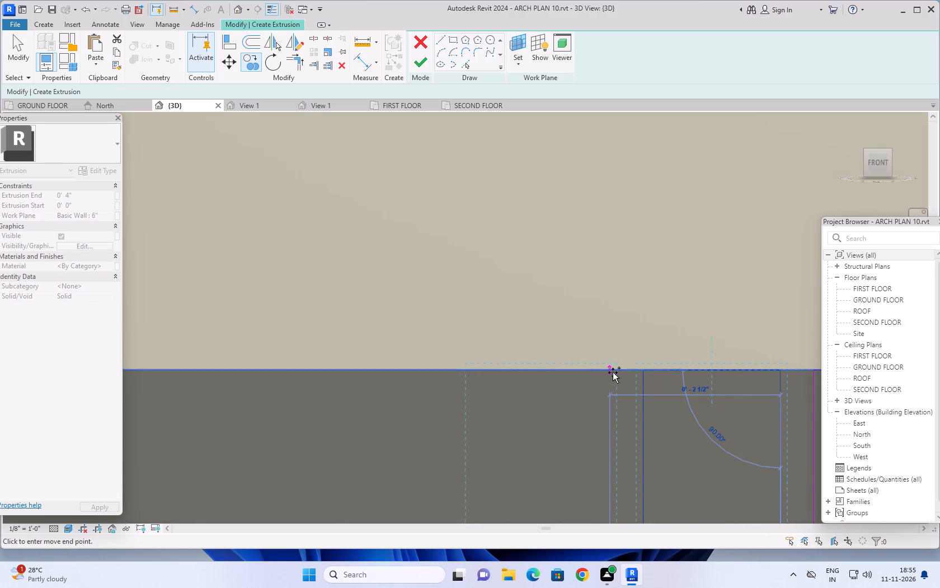
Continue the row with three more slat profile copies along the band's lower edge, each about 2 1/2" from the previous one.
scroll(480, 417, down, 4)
middle_drag(480, 417, 709, 420)
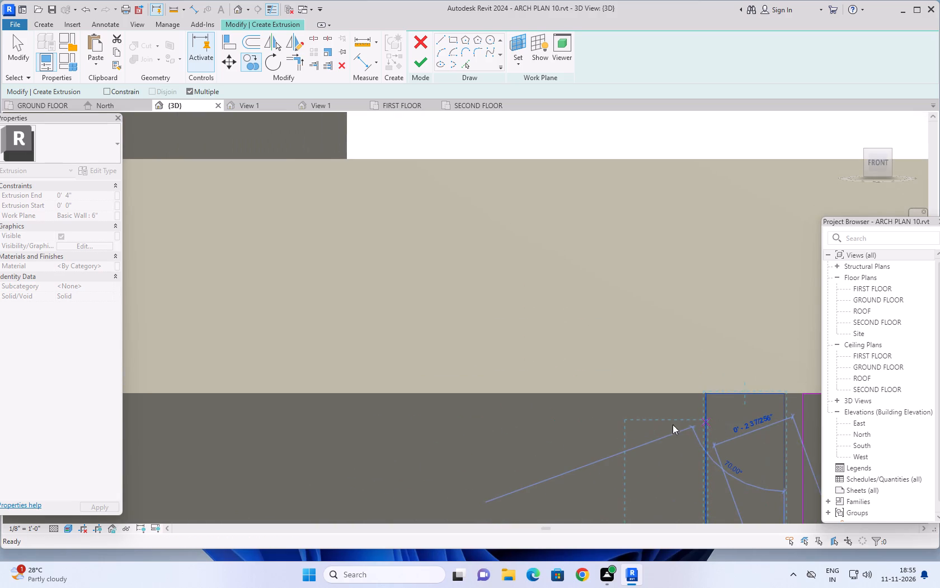
click(688, 394)
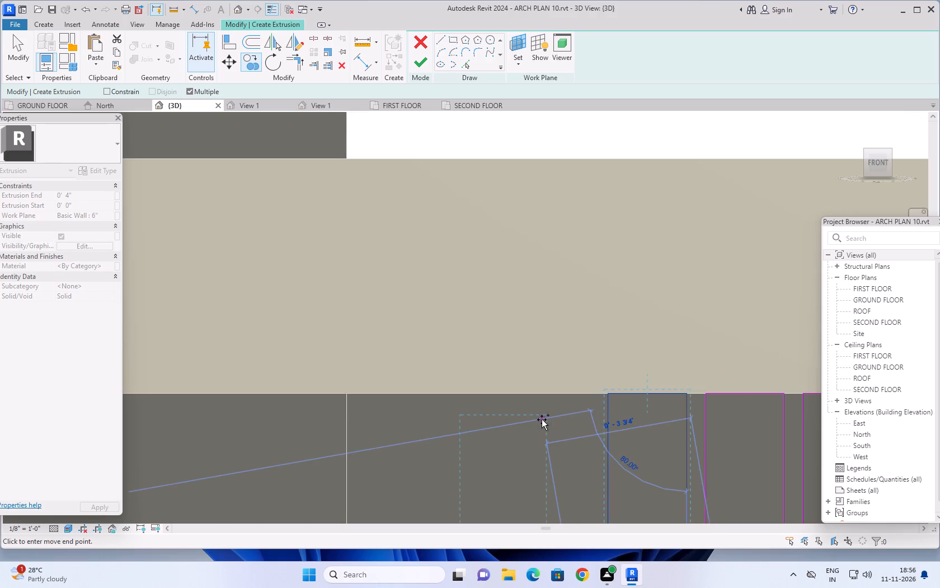
click(587, 390)
scroll(502, 425, down, 9)
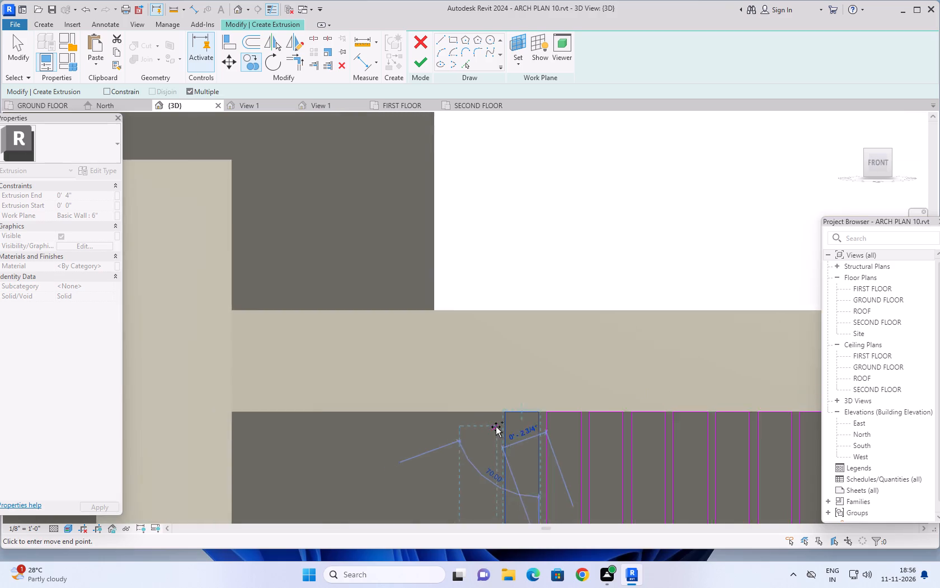
scroll(496, 427, down, 1)
middle_drag(495, 428, 597, 419)
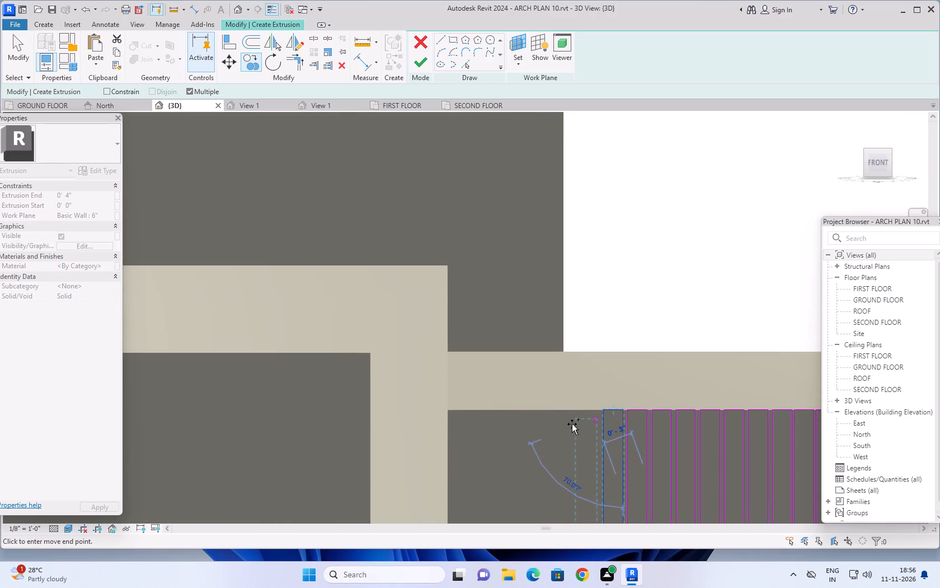
scroll(568, 422, up, 6)
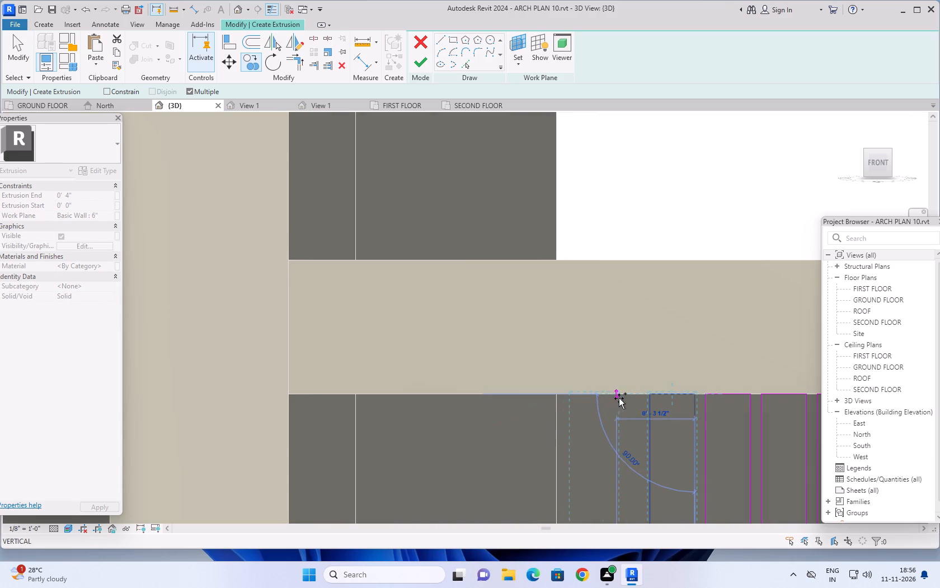
click(637, 398)
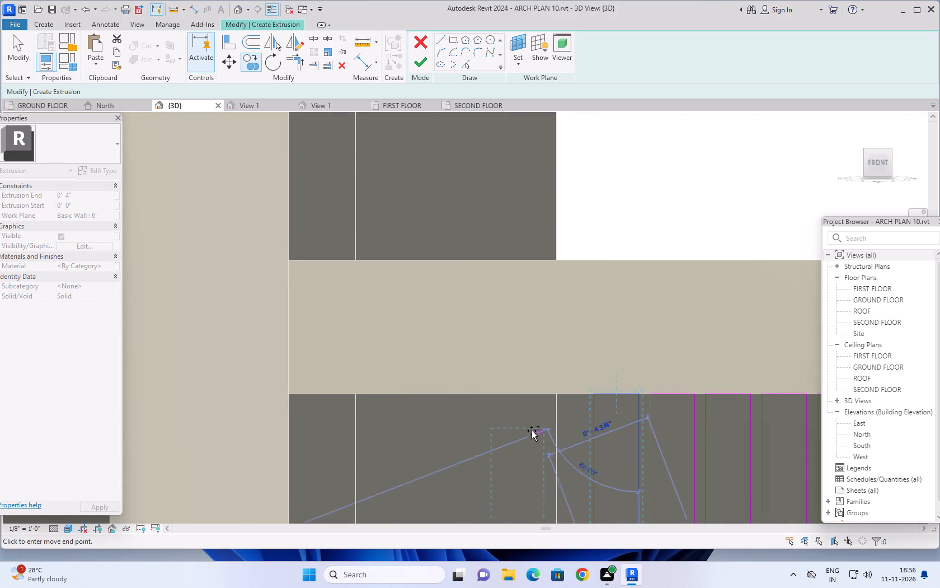
Finish the row with five more slat profile copies along the band's lower edge up to the frame corner, about 2 1/2" to 2 3/4" apart.
click(579, 394)
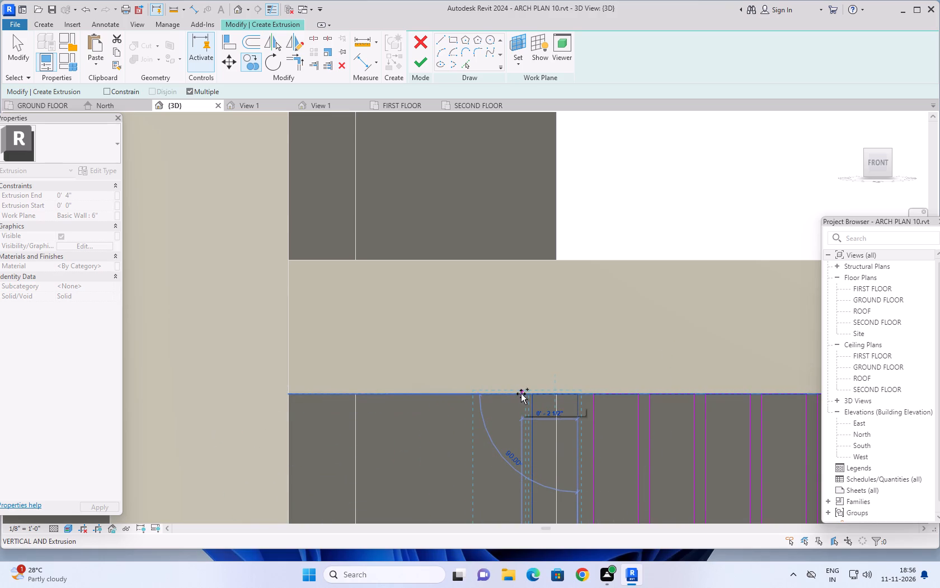
click(521, 394)
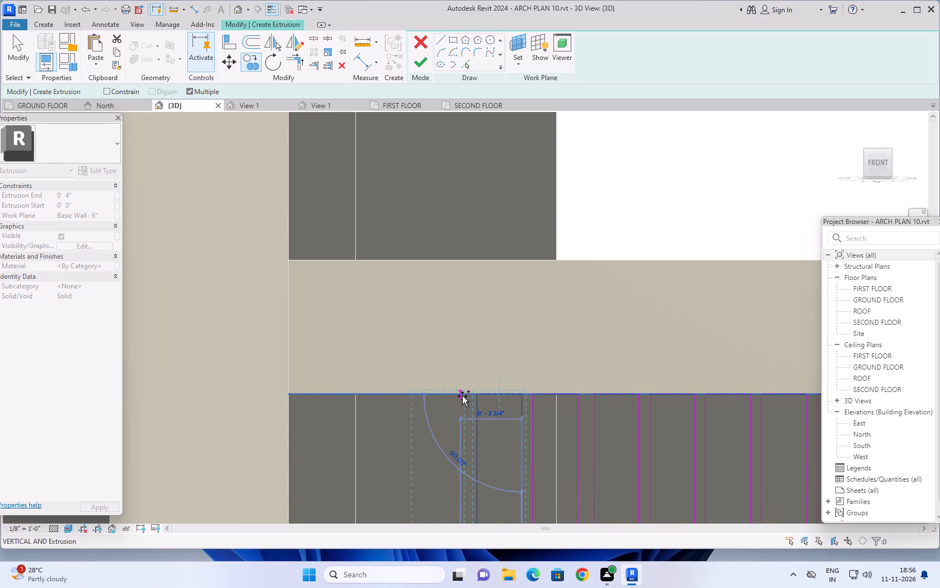
click(462, 396)
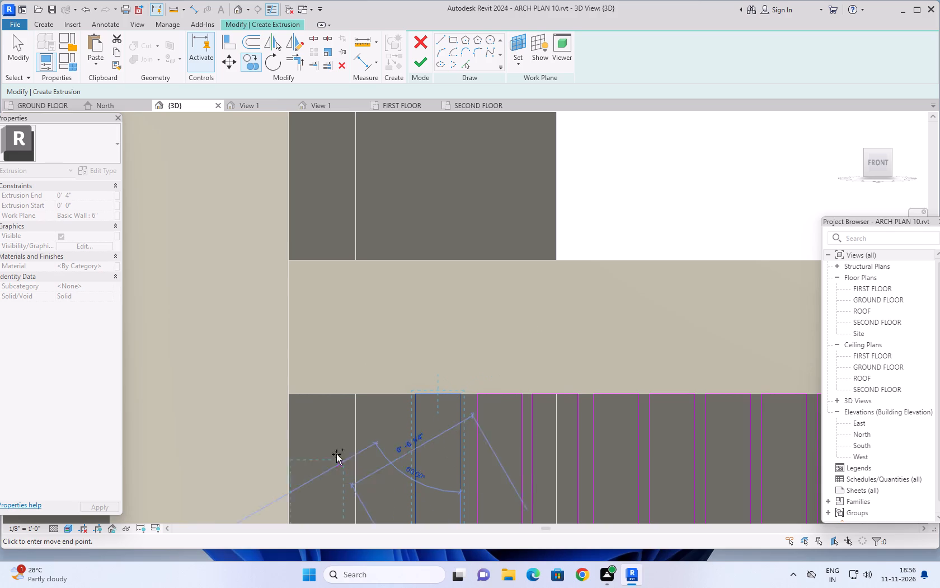
click(398, 393)
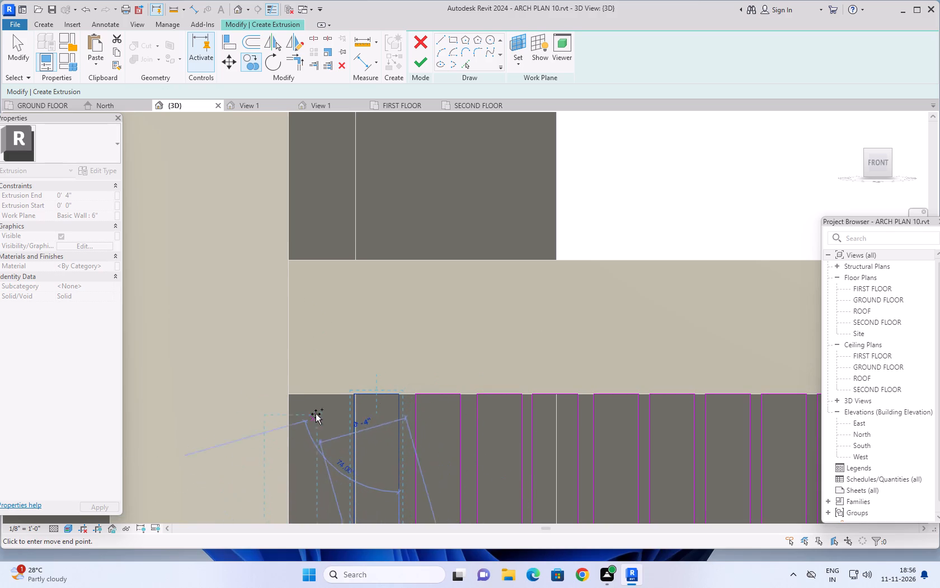
click(341, 393)
scroll(450, 404, down, 1)
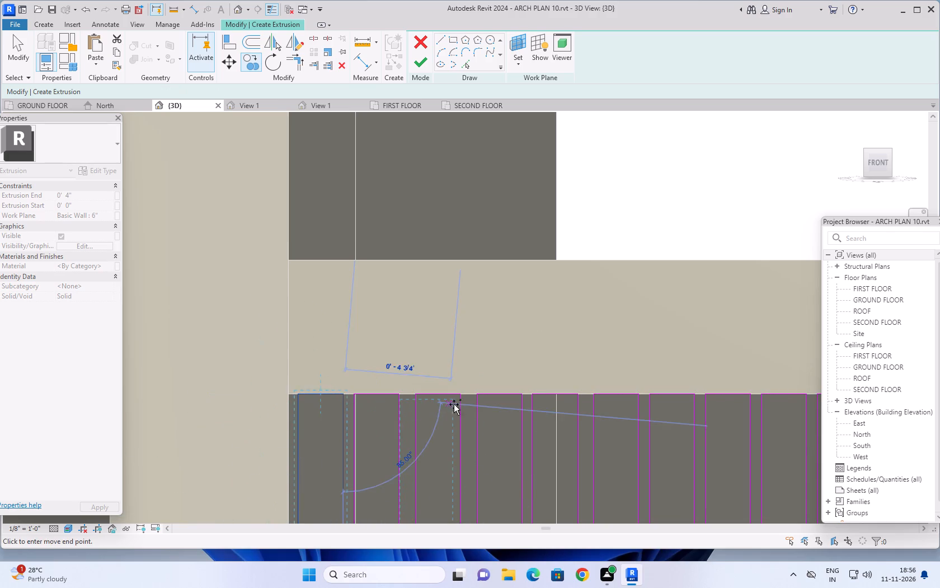
scroll(454, 404, down, 20)
scroll(454, 404, down, 1)
middle_drag(538, 434, 540, 403)
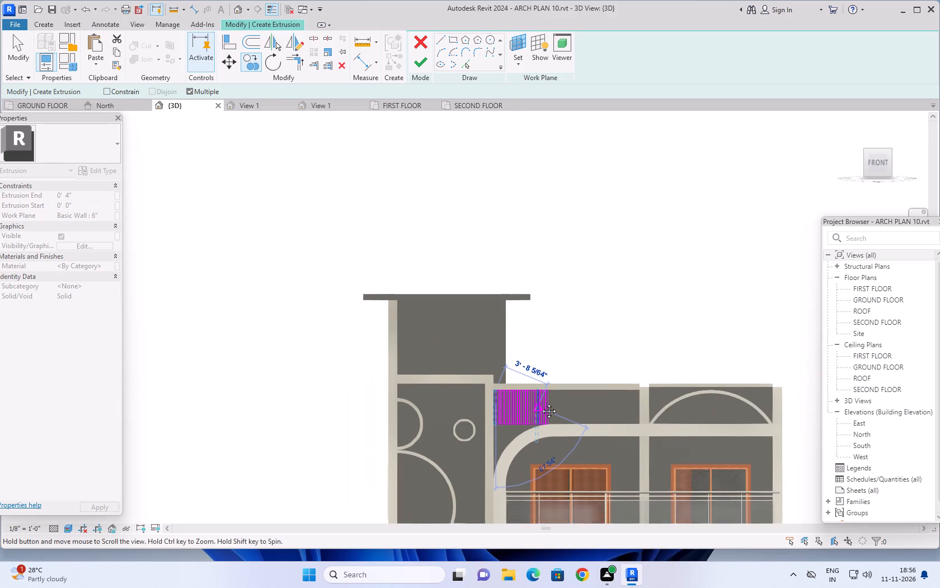
middle_drag(540, 403, 541, 395)
scroll(505, 430, up, 5)
key(Escape)
key(Escape)
key(Escape)
scroll(505, 418, up, 1)
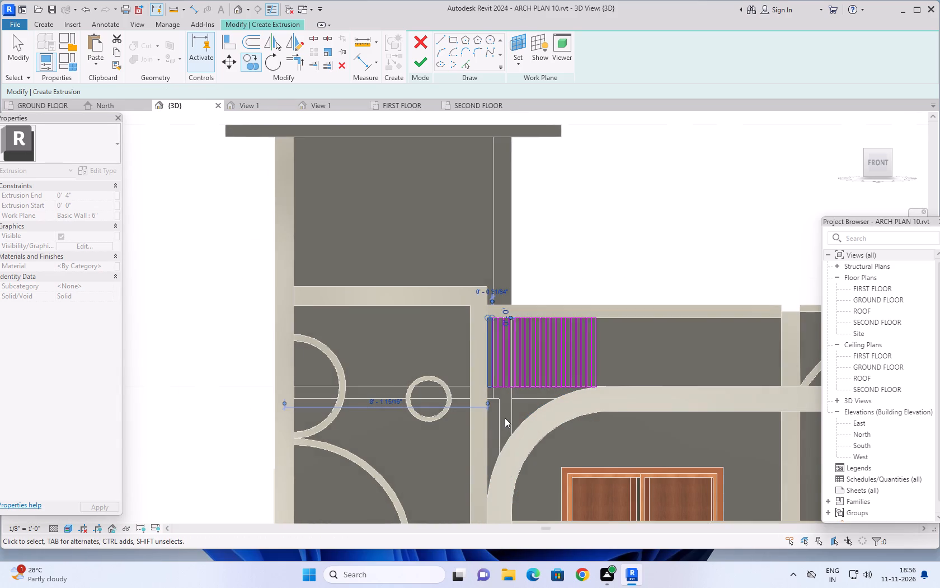
scroll(505, 418, up, 2)
key(Escape)
key(Escape)
key(Escape)
key(Escape)
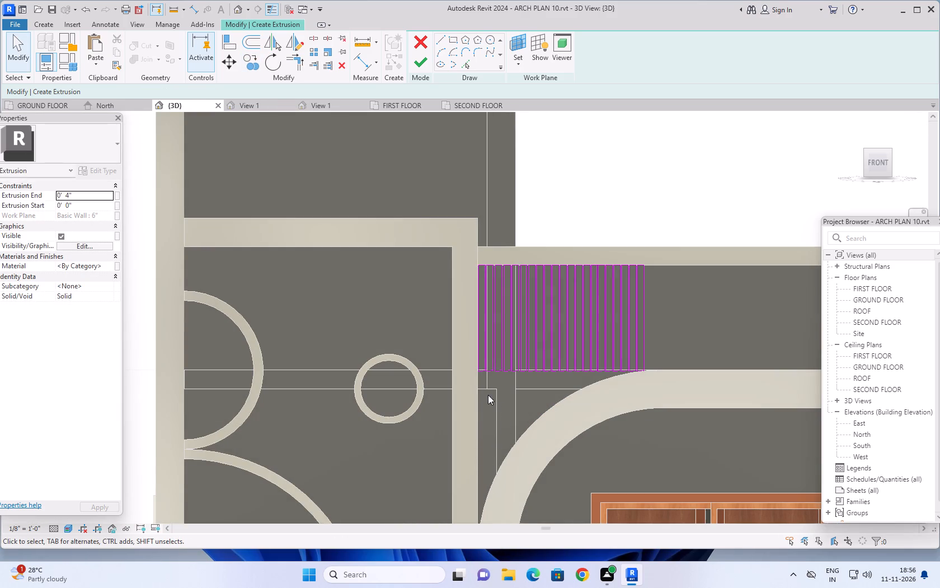
Align the bottom sketch line of the slat nearest the frame corner to the outer curved face of the arch below.
click(481, 371)
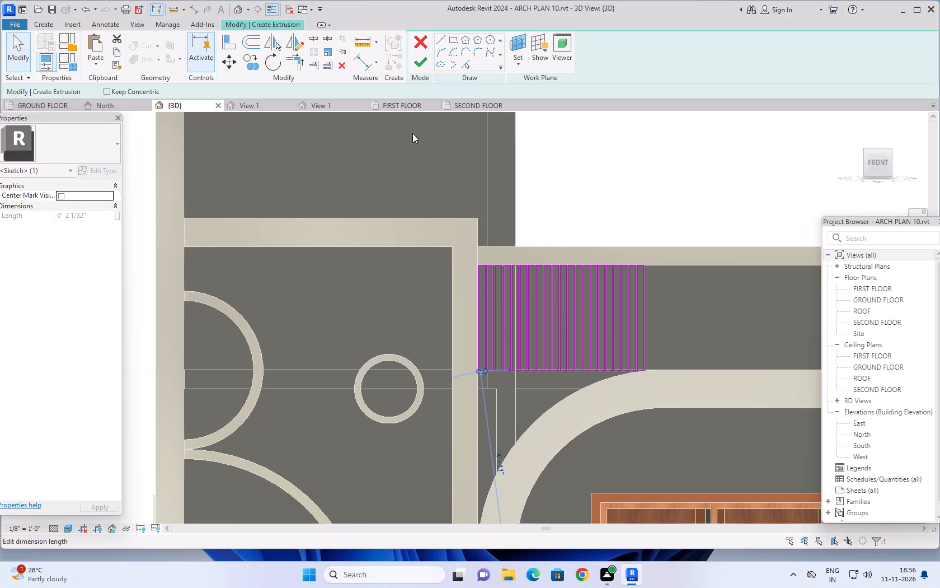
click(229, 36)
scroll(478, 497, up, 4)
middle_drag(491, 480, 509, 375)
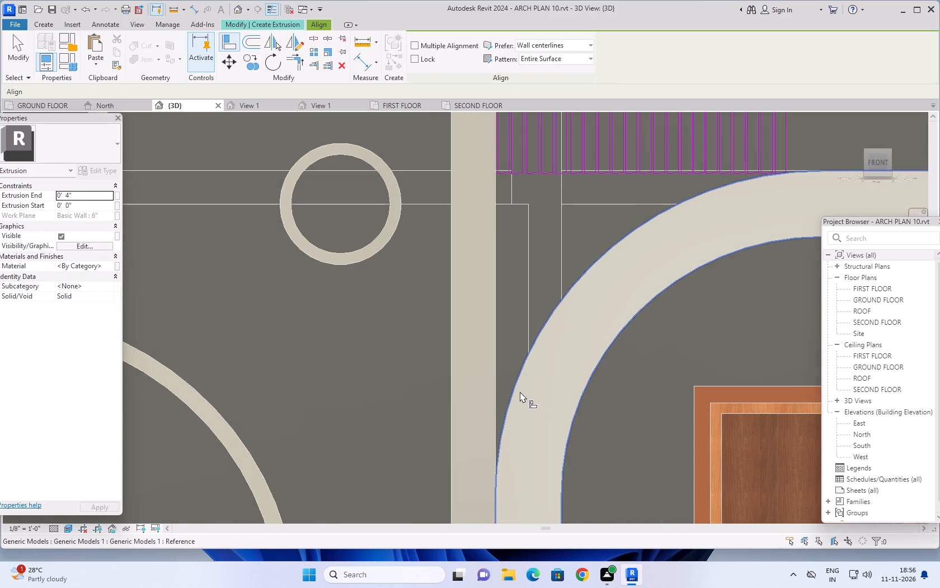
scroll(535, 407, down, 3)
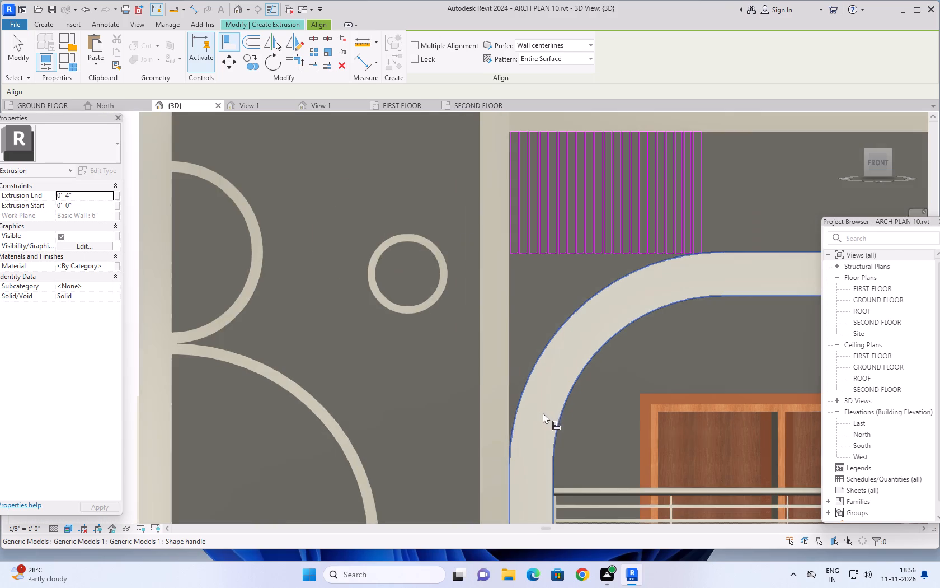
shift+middle_drag(535, 402, 569, 431)
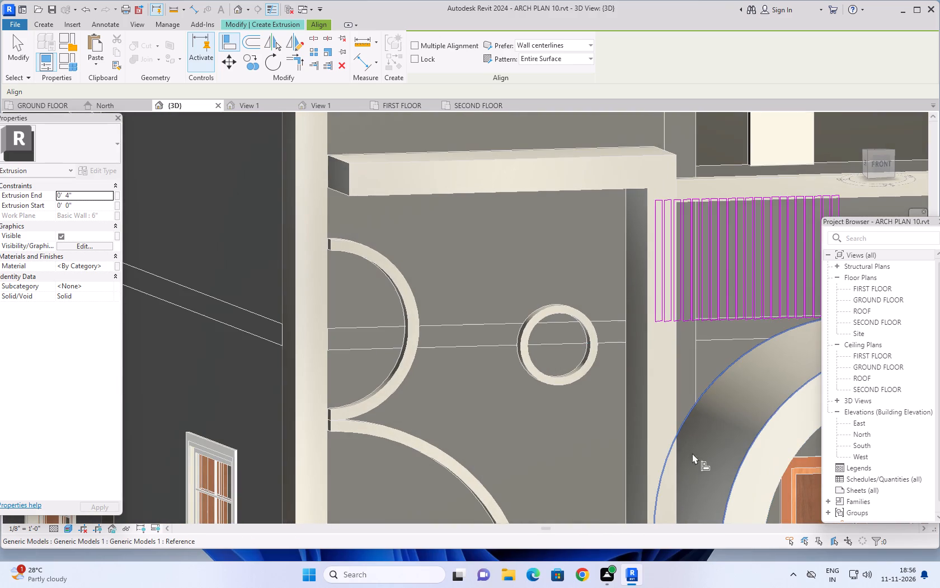
click(715, 446)
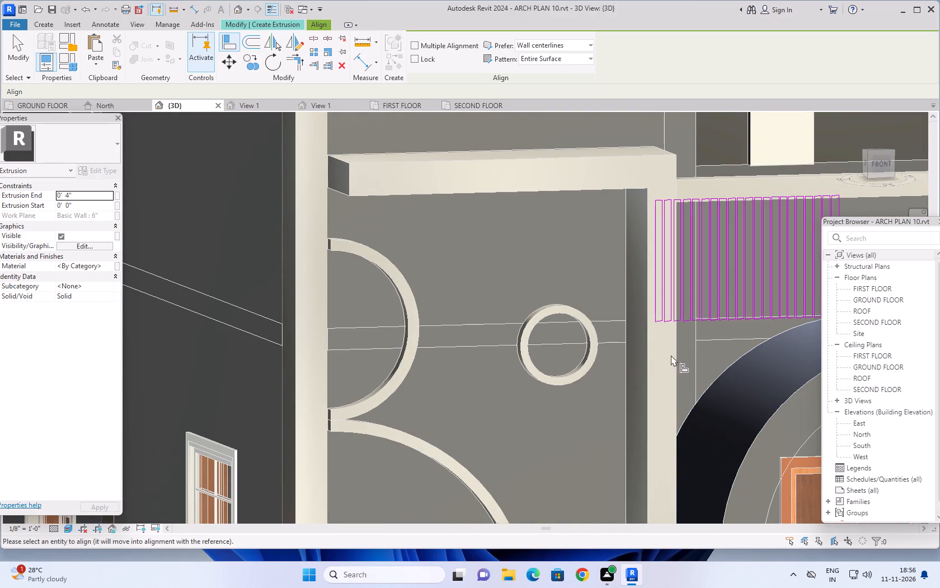
scroll(659, 320, up, 5)
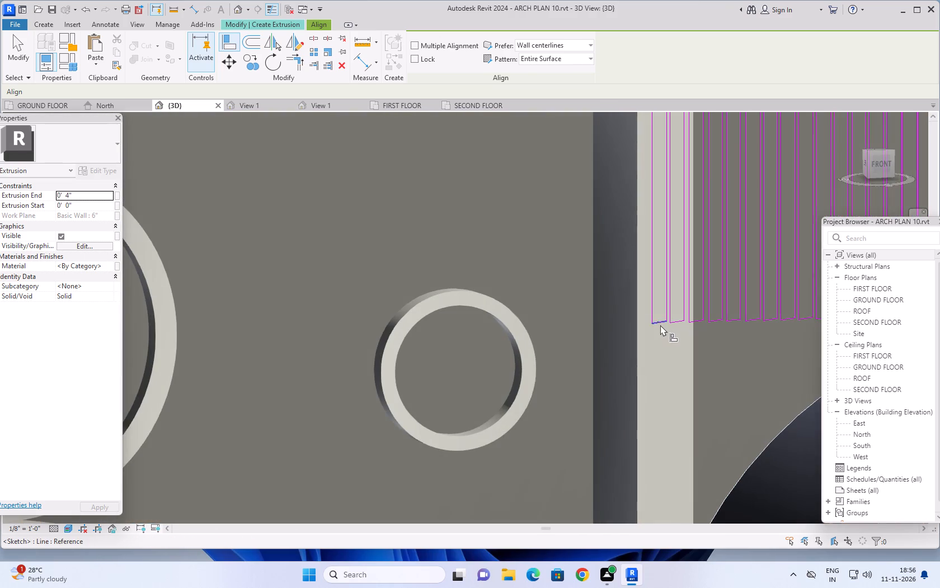
click(660, 321)
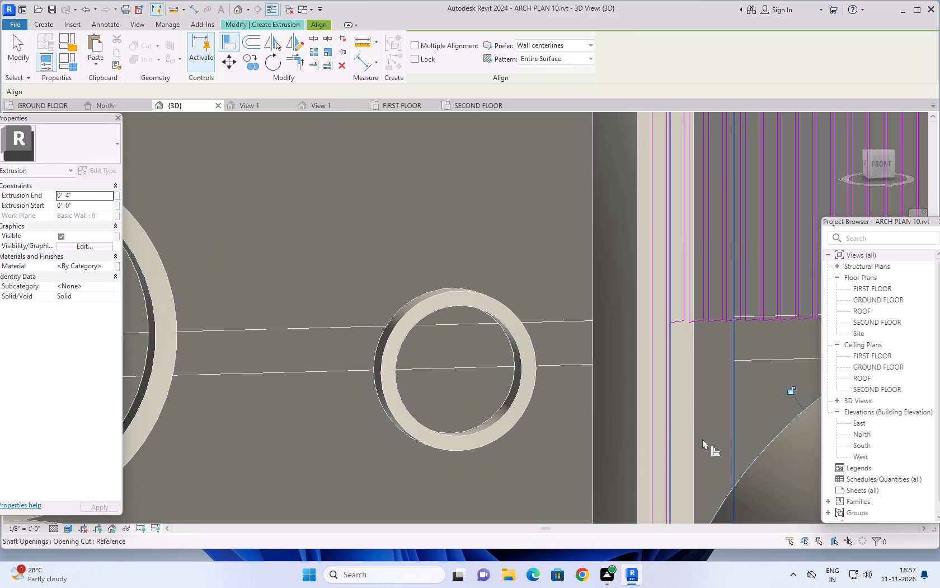
Align the bottom line of the second slat from the frame corner to the arch's outer curved face.
scroll(702, 438, down, 7)
middle_drag(720, 435, 660, 409)
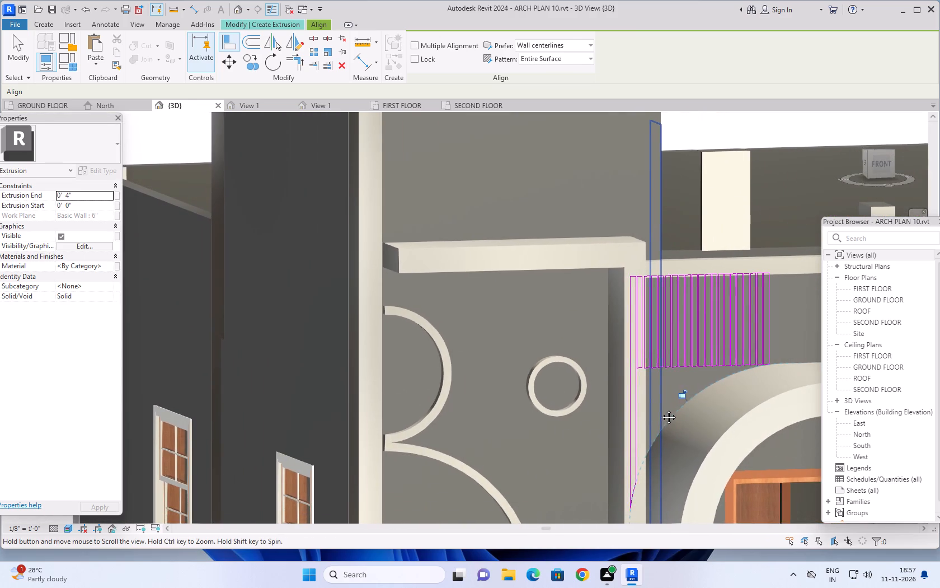
middle_drag(660, 409, 654, 434)
scroll(637, 407, up, 5)
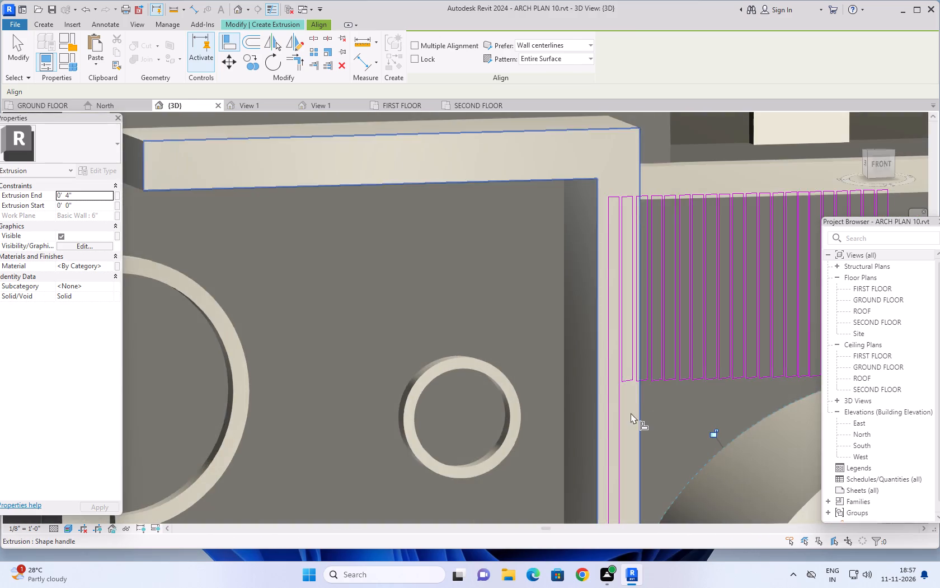
scroll(631, 413, up, 3)
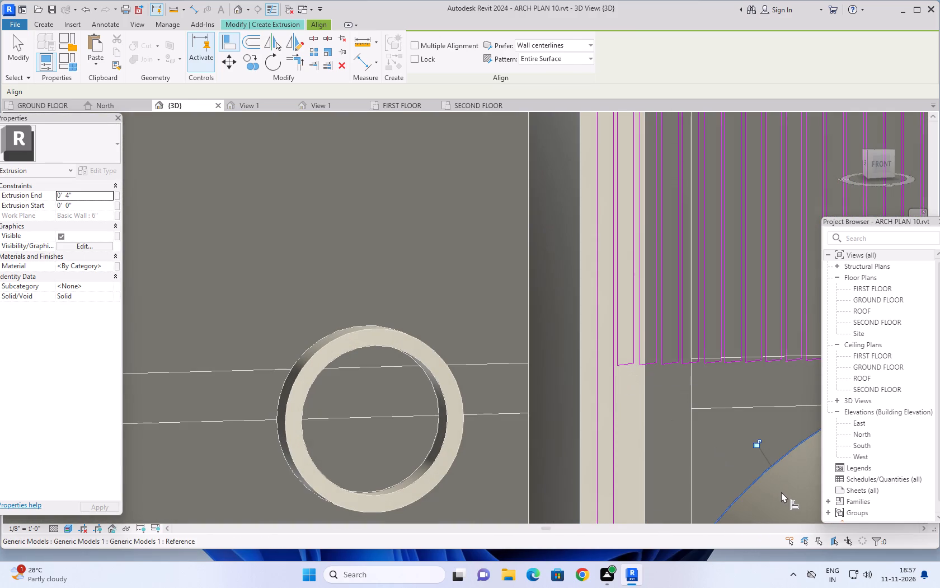
click(781, 492)
click(625, 366)
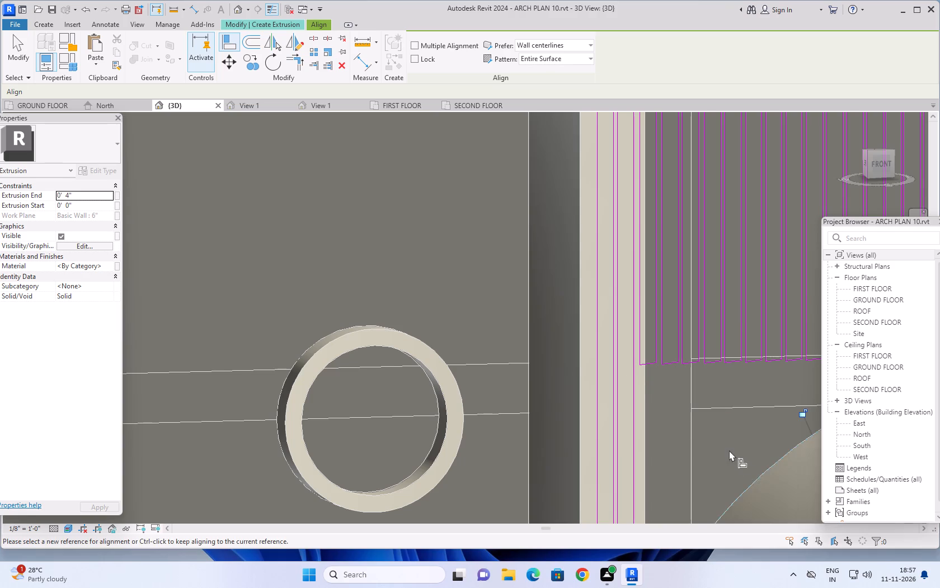
Align the bottom lines of the third through seventh slats from the frame corner to the arch's outer curved face.
click(782, 491)
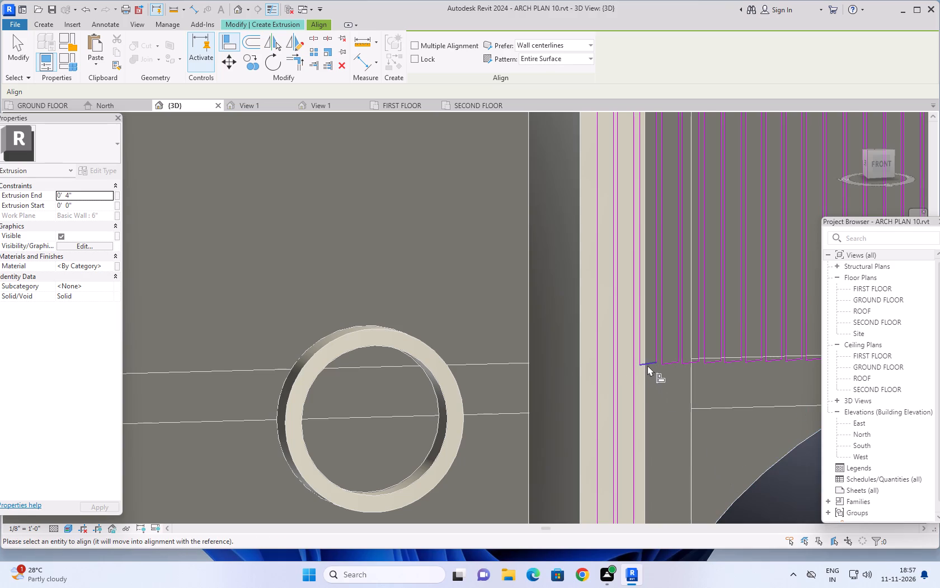
click(647, 365)
click(800, 468)
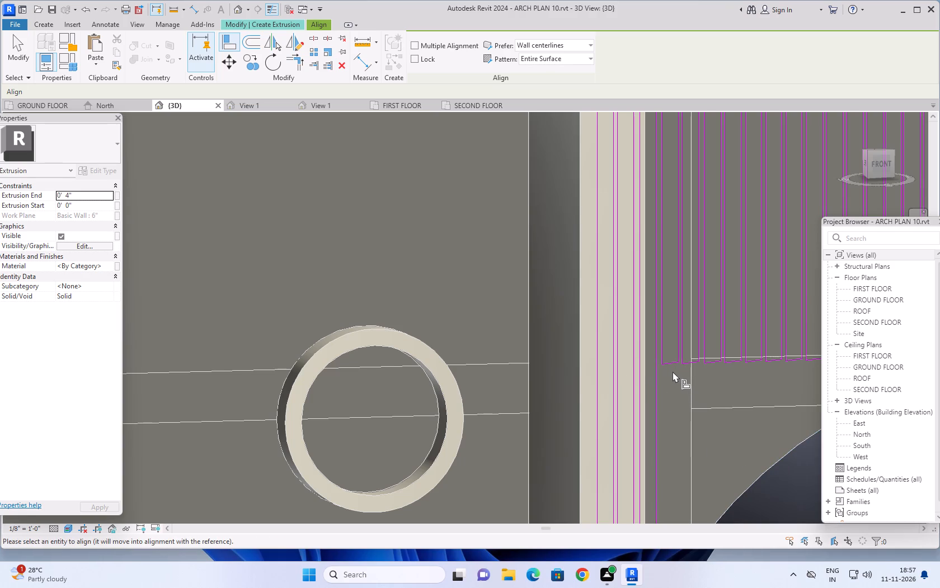
click(670, 365)
click(795, 486)
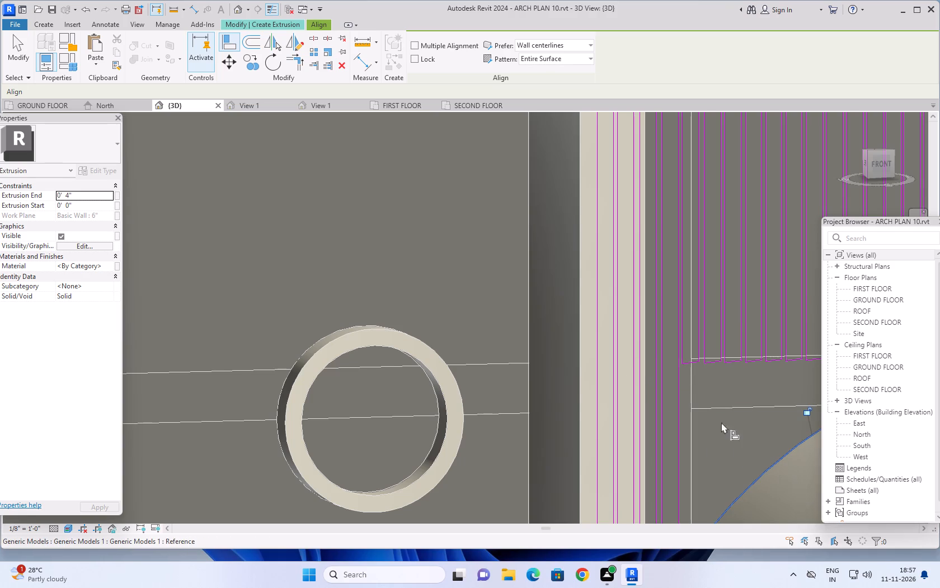
click(689, 363)
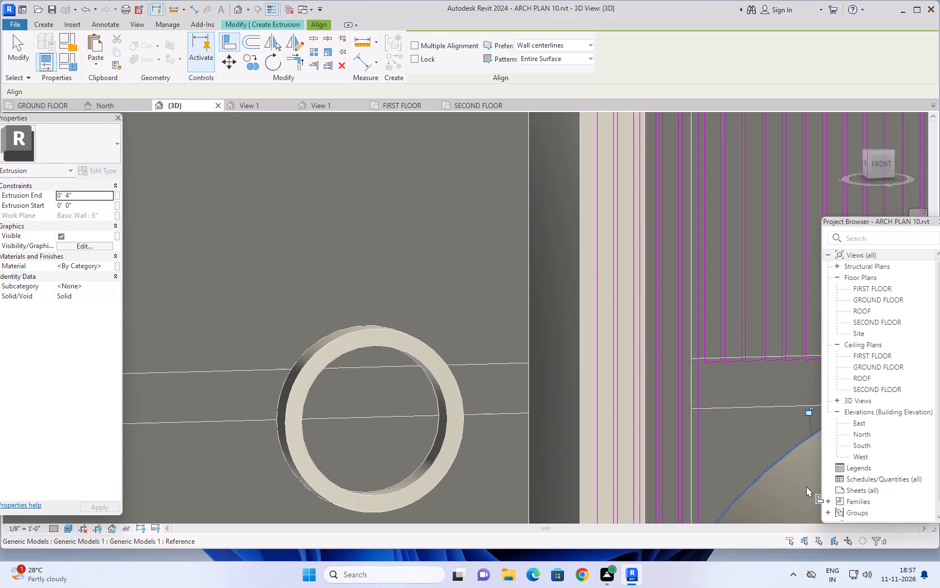
click(806, 486)
click(714, 361)
click(797, 473)
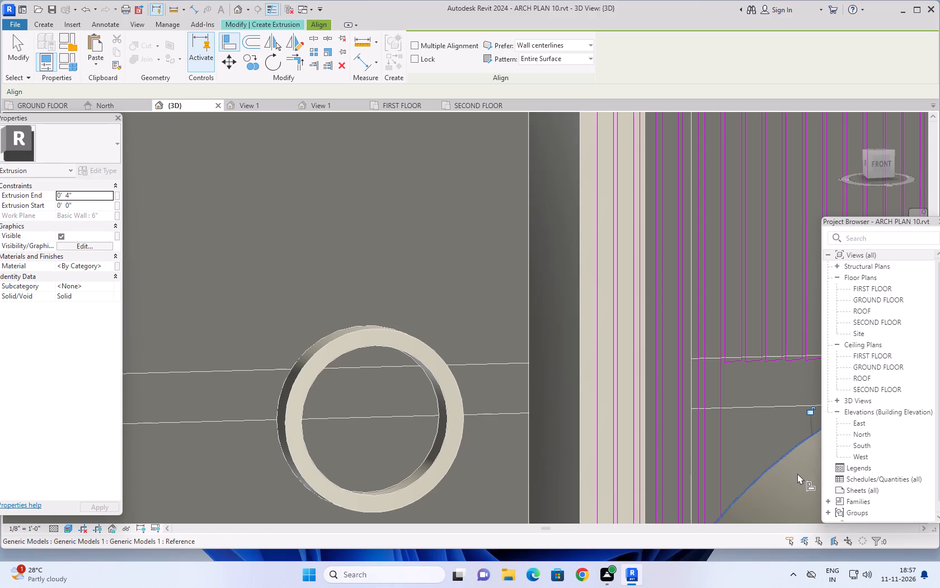
click(734, 363)
Align the bottom lines of the eighth through eleventh slats from the frame corner to the arch's outer curved face.
scroll(783, 473, down, 2)
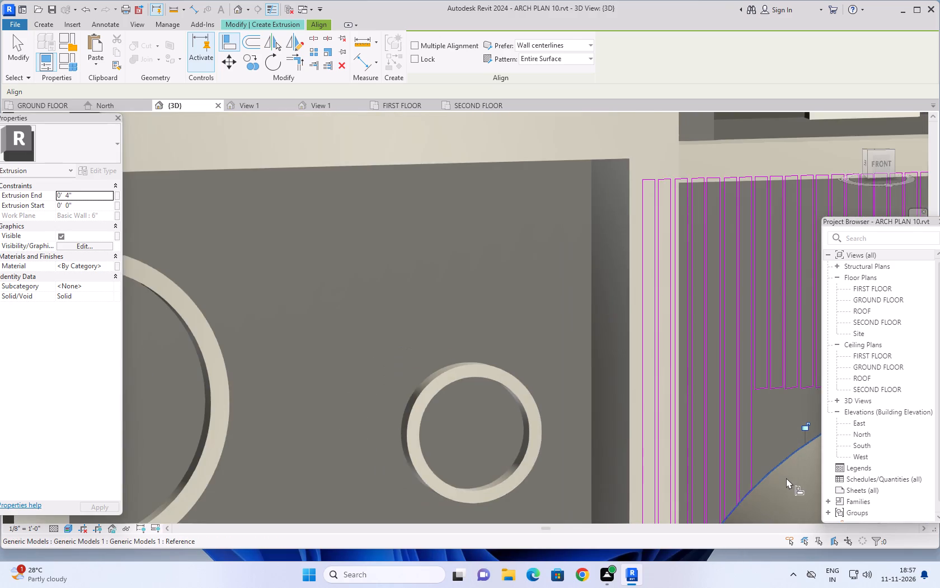
middle_drag(784, 478, 669, 462)
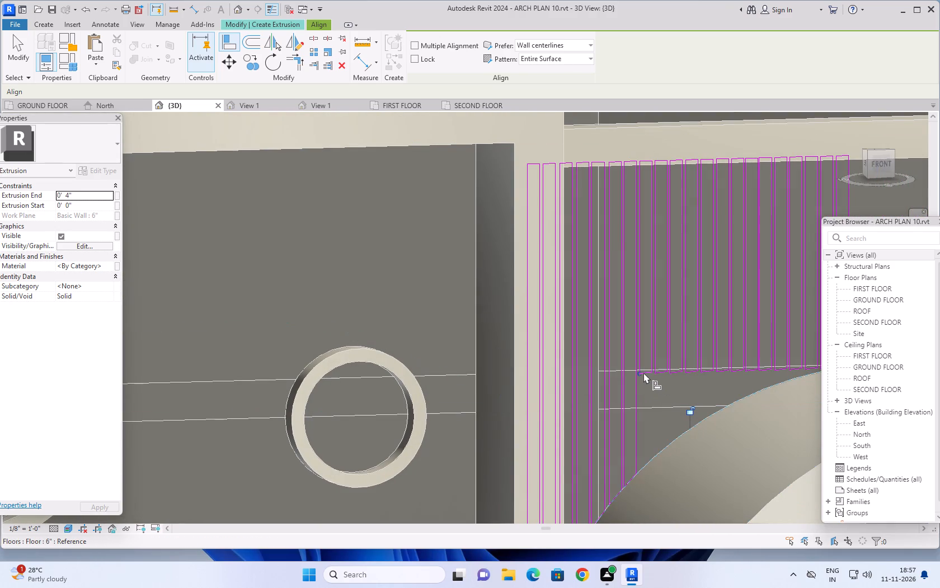
scroll(685, 442, up, 3)
click(725, 456)
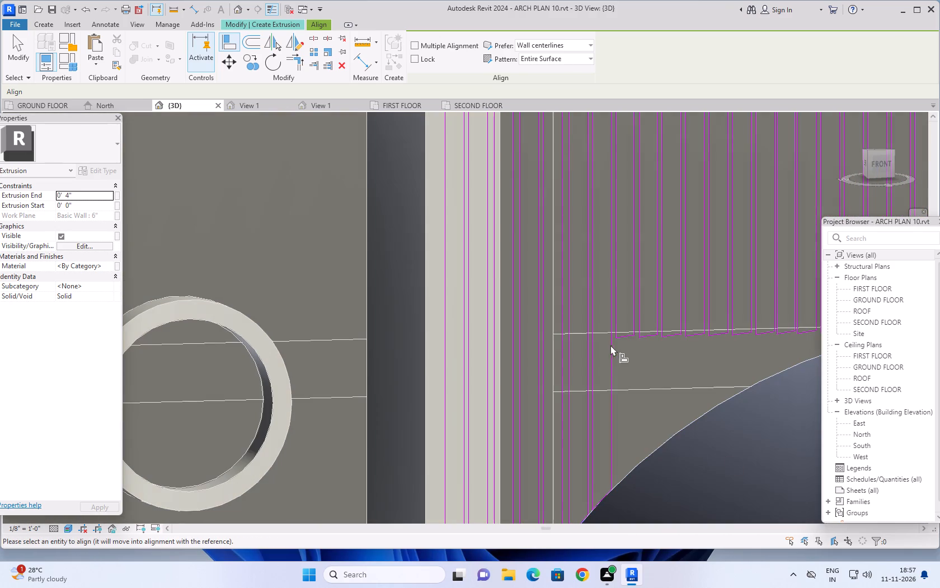
click(624, 339)
click(777, 475)
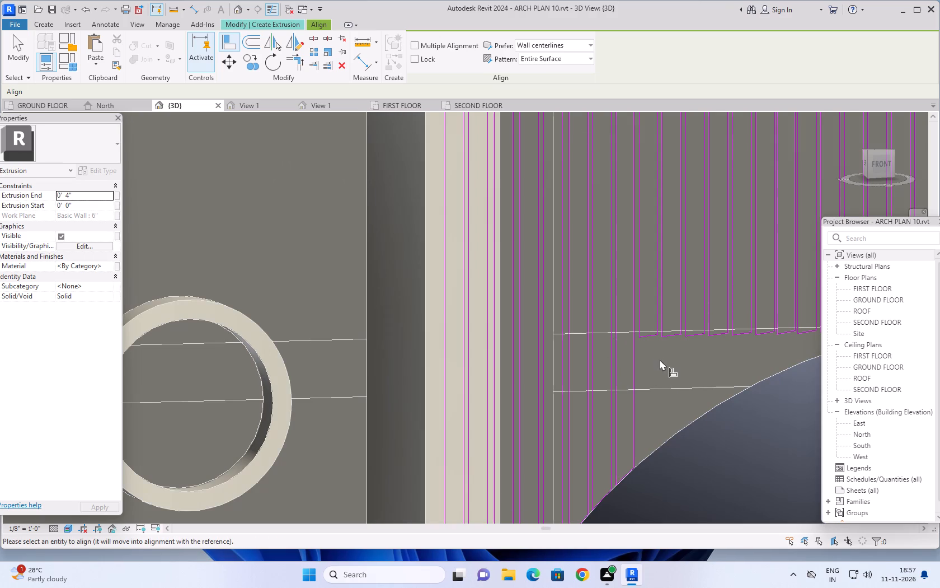
click(648, 338)
click(775, 432)
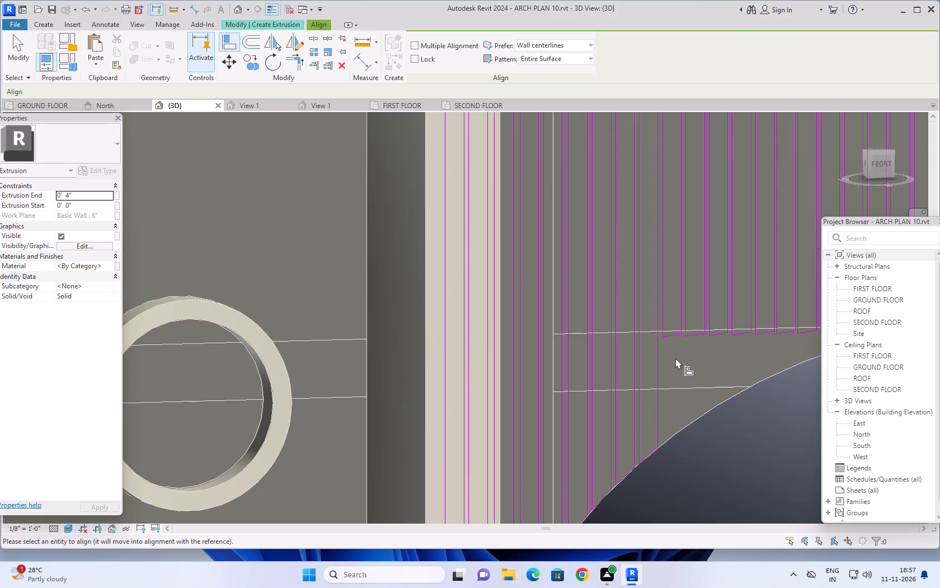
click(671, 337)
click(796, 430)
click(696, 335)
Align the bottom lines of the twelfth through fifteenth slats from the frame corner to the arch's outer curved face.
click(790, 440)
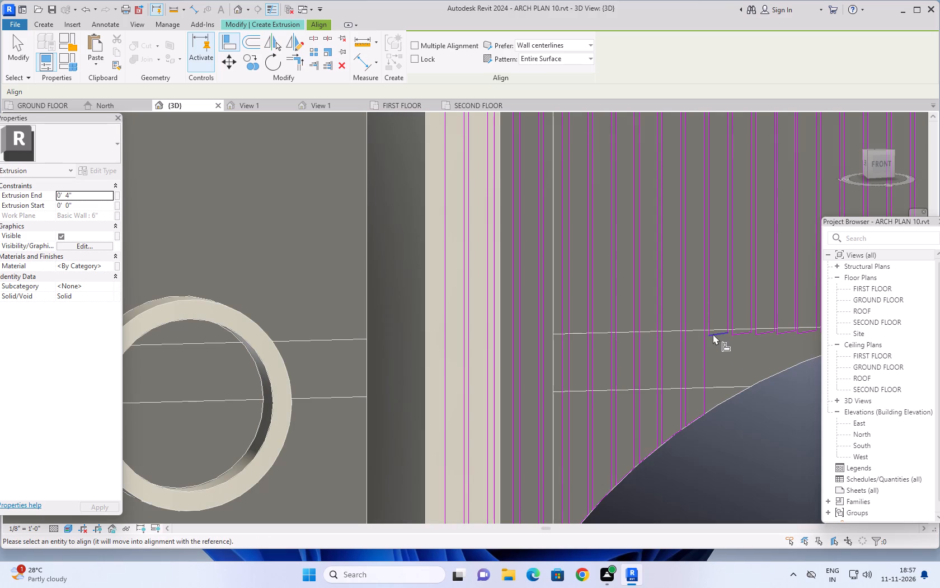
click(713, 334)
click(774, 405)
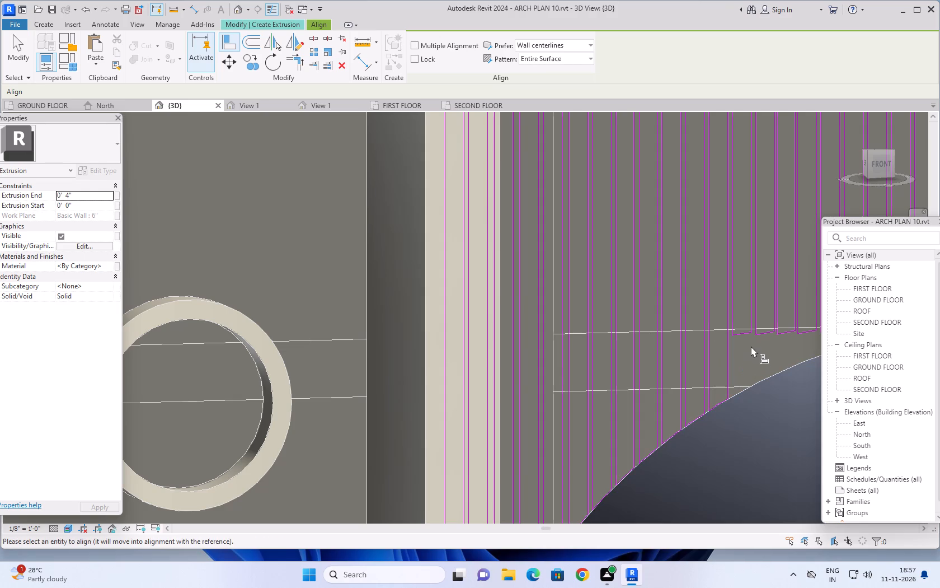
click(744, 334)
click(801, 421)
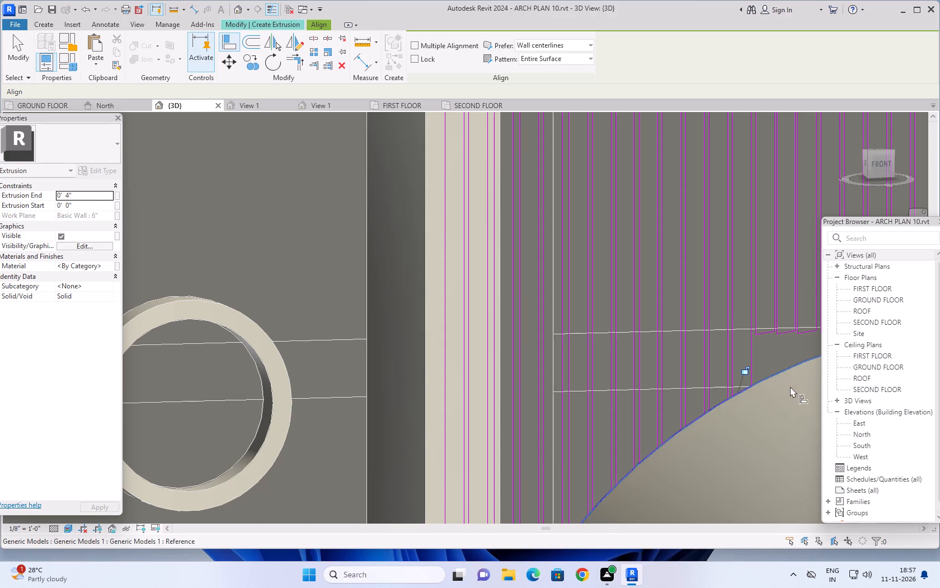
click(767, 332)
click(806, 405)
click(787, 331)
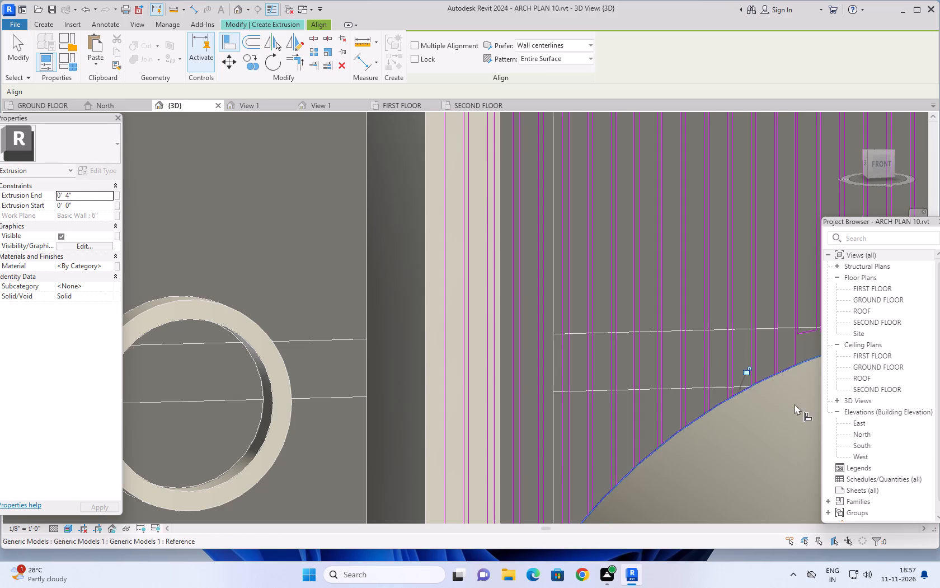
Align the bottom lines of the sixteenth through eighteenth slats from the frame corner to the arch's outer curved face.
middle_drag(792, 404, 591, 466)
click(650, 460)
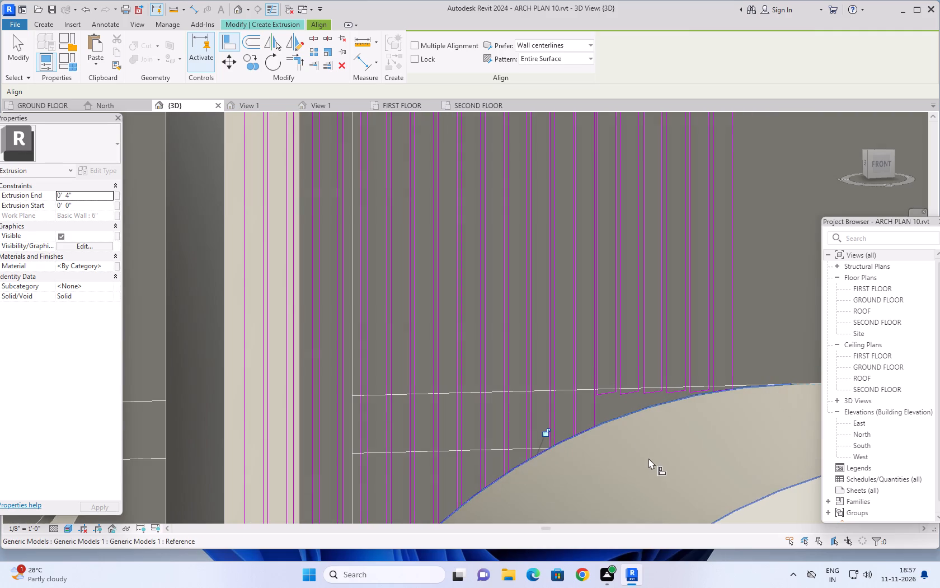
click(607, 392)
click(656, 431)
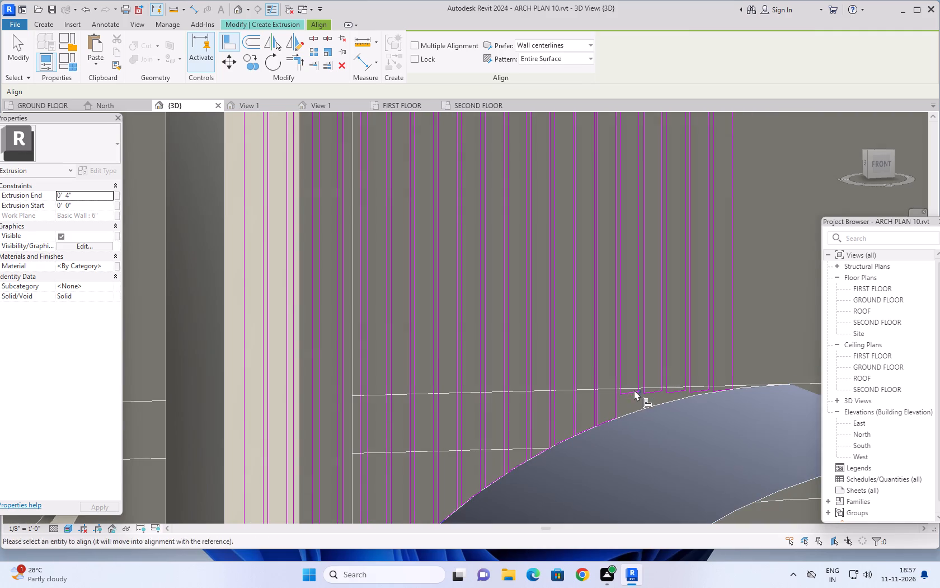
click(628, 392)
click(687, 431)
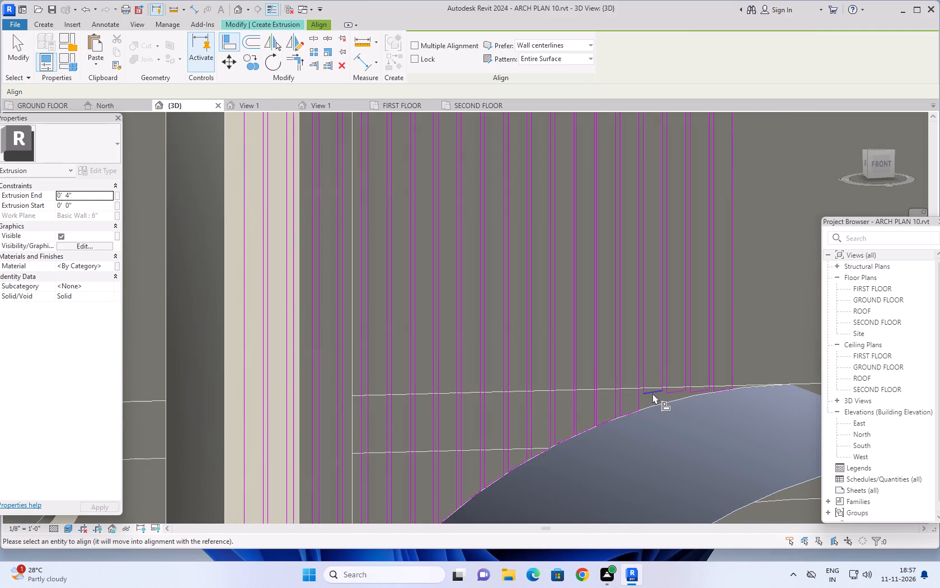
click(652, 393)
Align the bottom lines of the nineteenth through last slats from the frame corner to the arch's outer curved face.
click(713, 428)
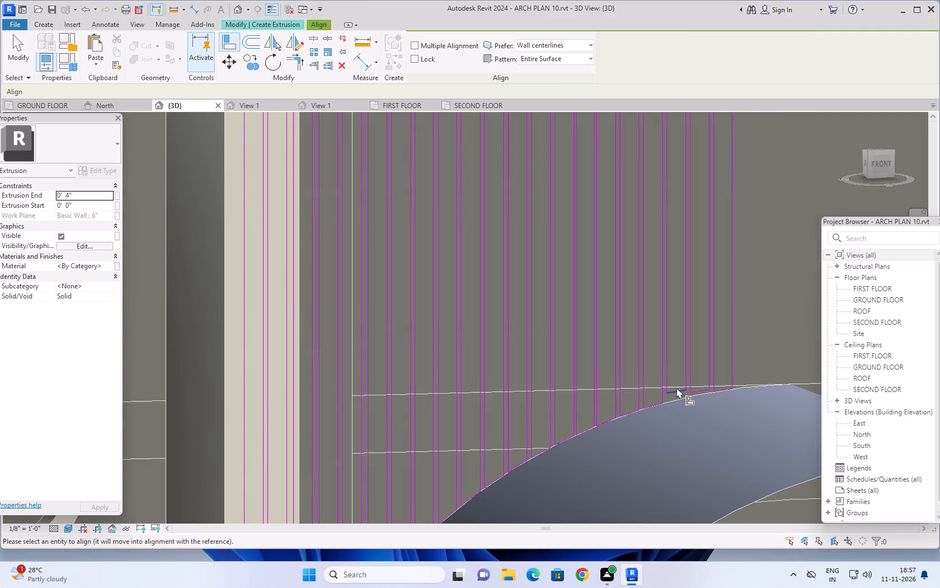
click(676, 388)
click(717, 414)
click(702, 390)
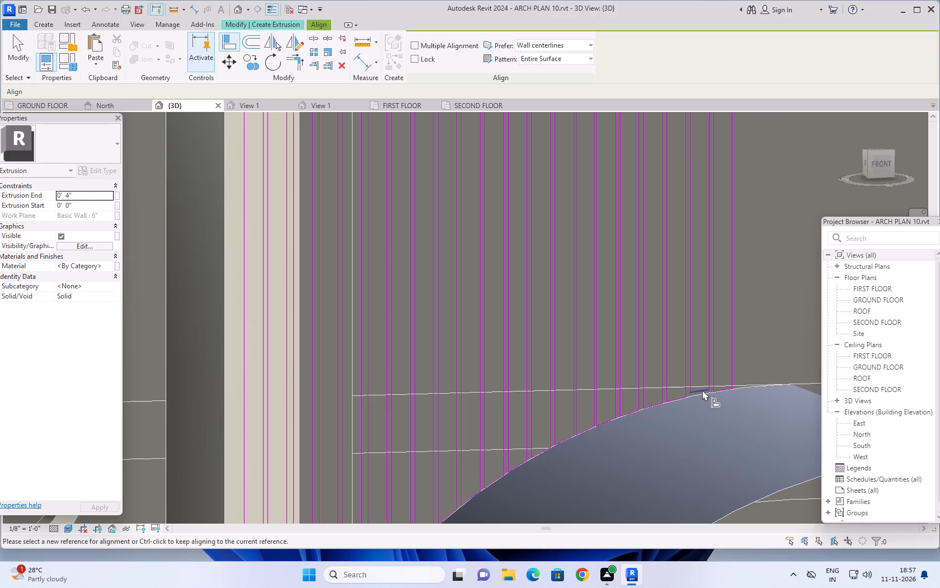
scroll(730, 410, up, 5)
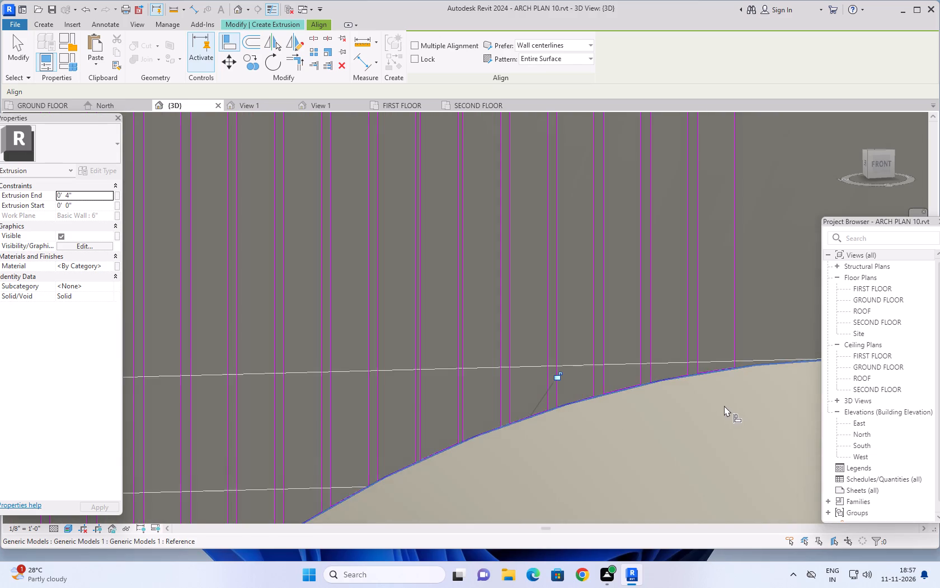
scroll(724, 405, up, 3)
click(724, 403)
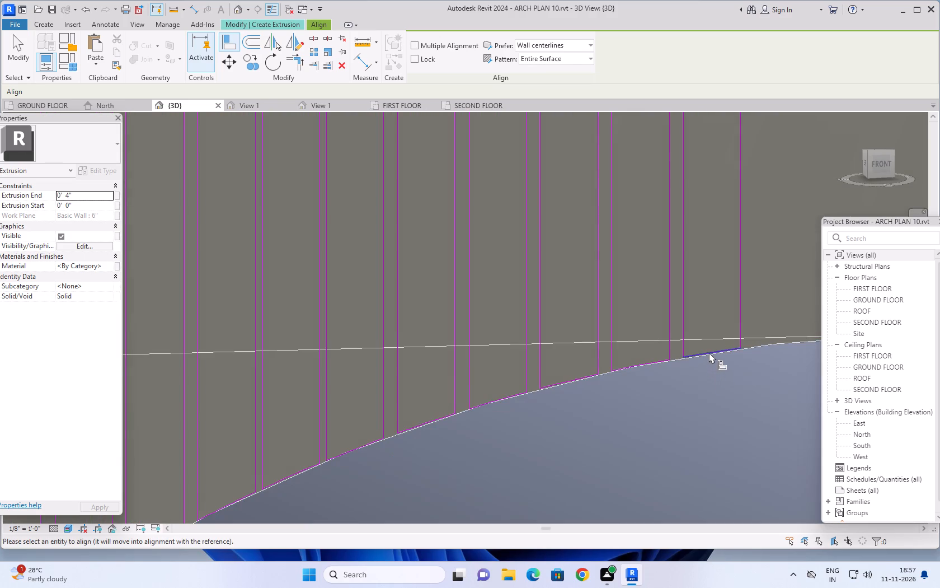
click(709, 352)
Finish the extrusion sketch of the vertical slats above the curved arch and deselect the extrusion.
scroll(704, 438, down, 17)
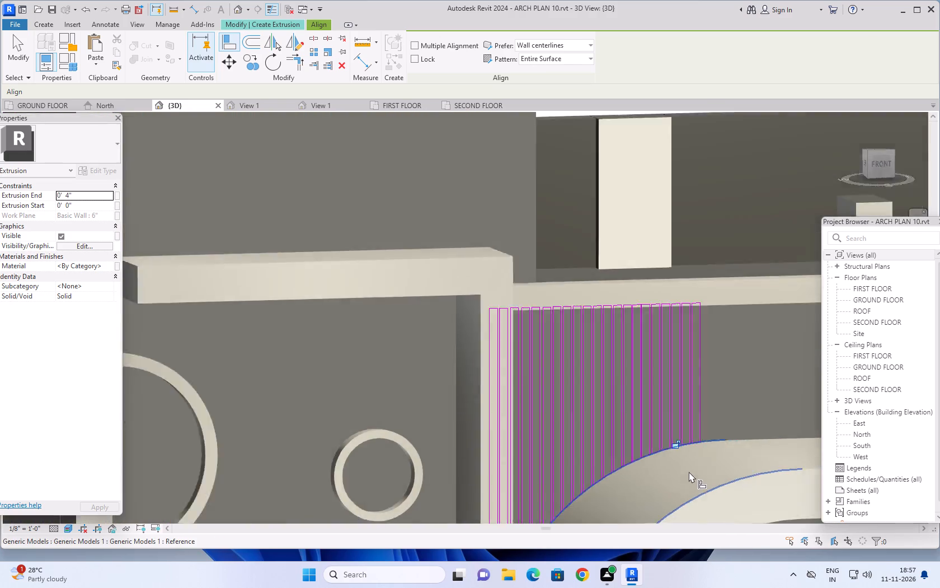
middle_drag(689, 470, 716, 350)
scroll(716, 361, down, 2)
shift+middle_drag(699, 381, 664, 390)
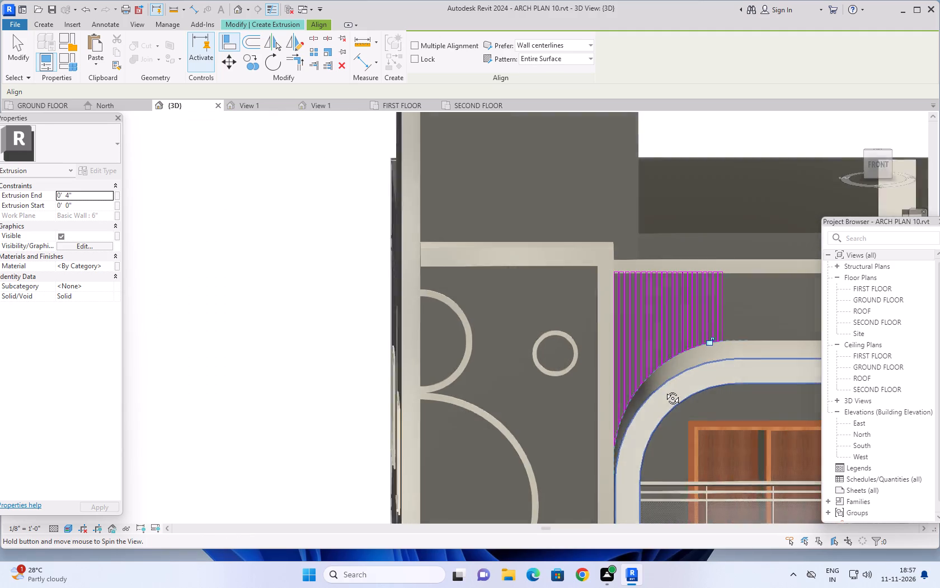
shift+middle_drag(664, 390, 664, 390)
scroll(664, 390, down, 6)
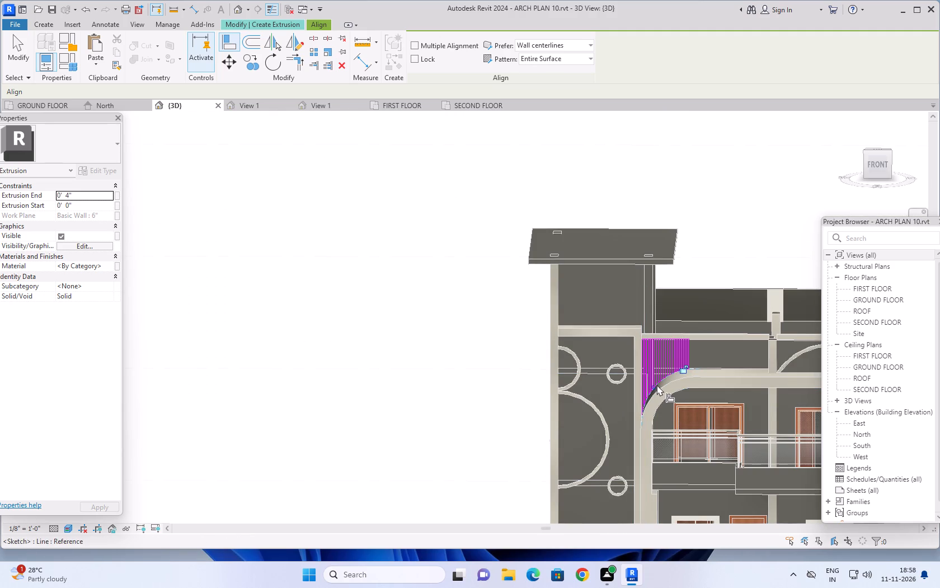
scroll(657, 385, up, 2)
middle_drag(673, 384, 622, 421)
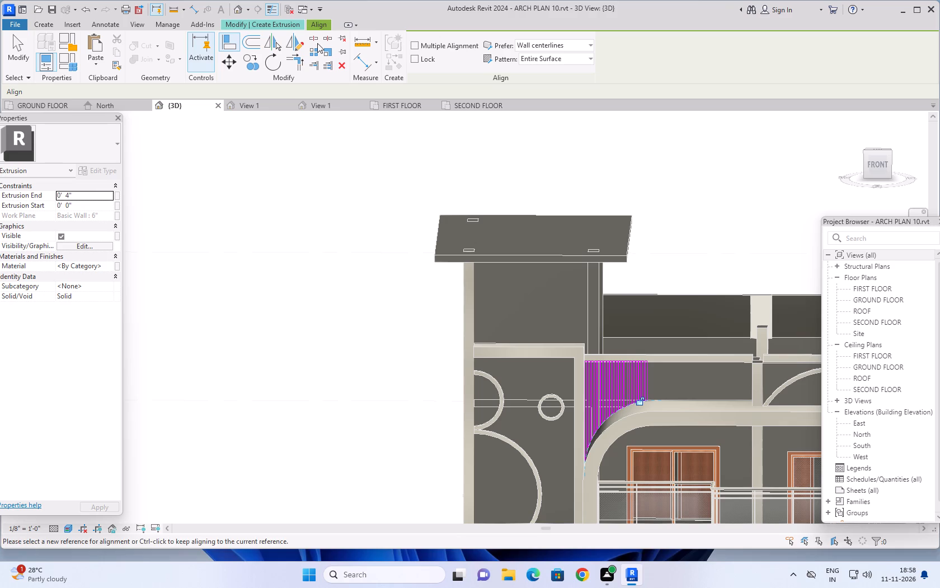
click(278, 24)
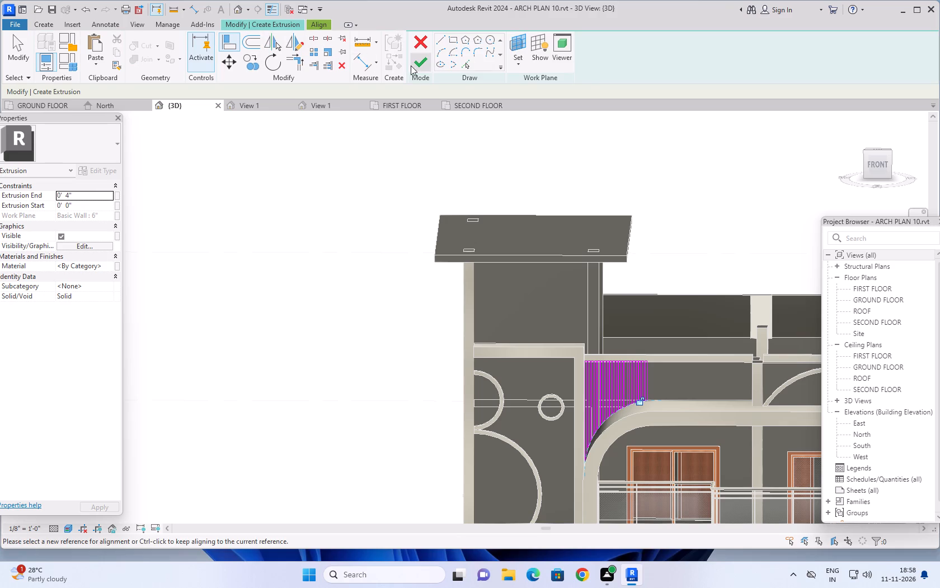
click(422, 62)
scroll(286, 375, down, 2)
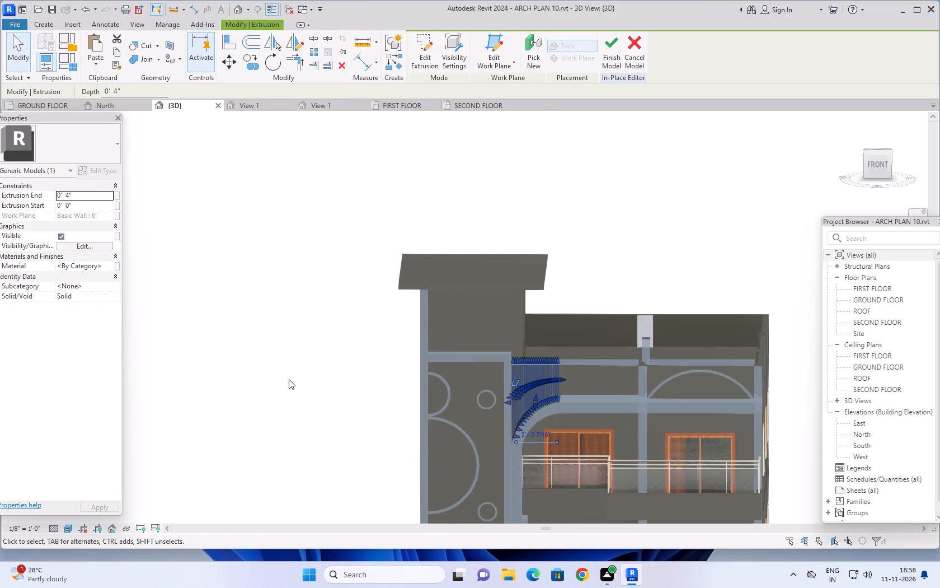
scroll(300, 370, down, 3)
middle_drag(299, 372, 403, 282)
click(322, 325)
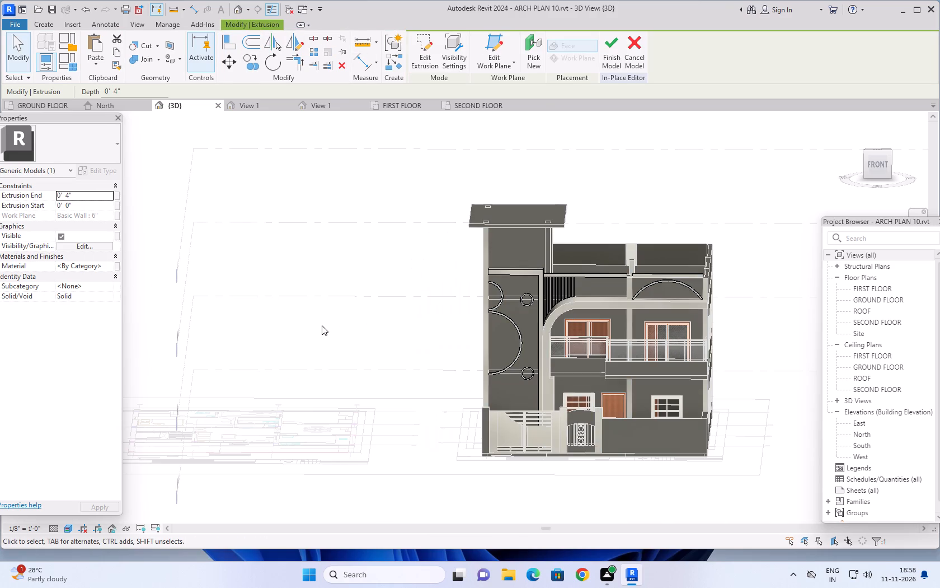
Examine the extruded slats between the facade band and the curved arch from the front, above and the side.
scroll(345, 352, down, 1)
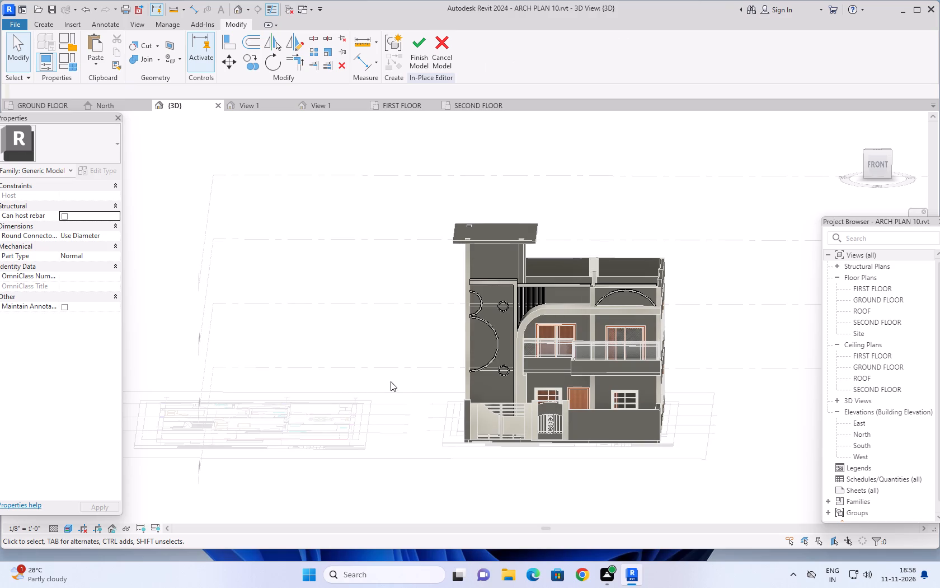
scroll(390, 380, down, 1)
middle_drag(390, 376, 396, 358)
scroll(510, 331, up, 5)
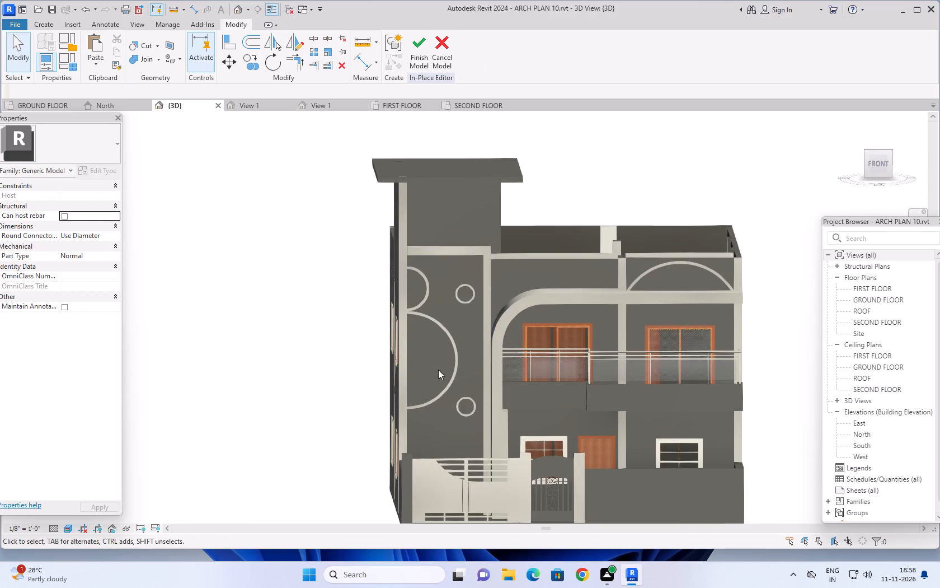
key(Escape)
key(Escape)
middle_drag(322, 370, 315, 372)
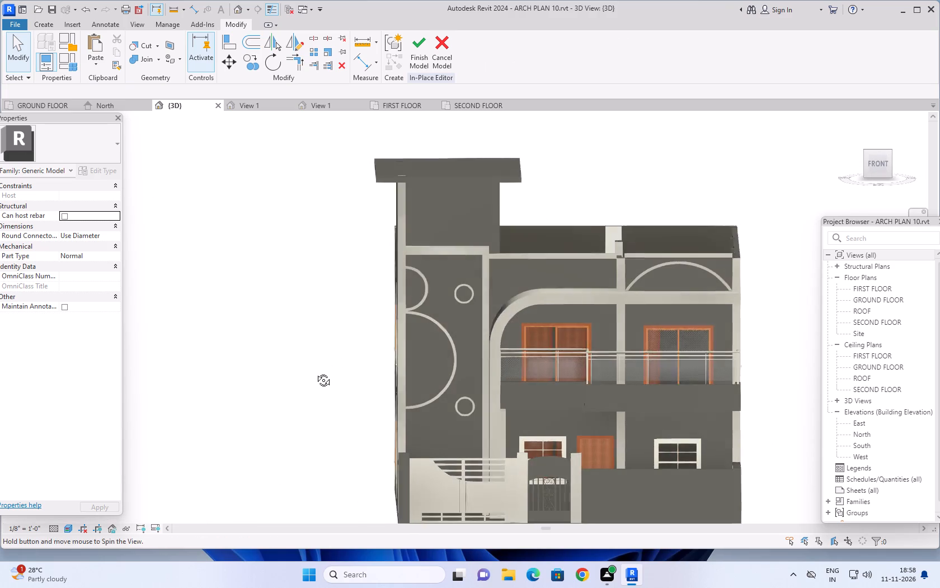
middle_drag(315, 372, 305, 376)
scroll(545, 262, up, 2)
shift+middle_drag(543, 287, 446, 381)
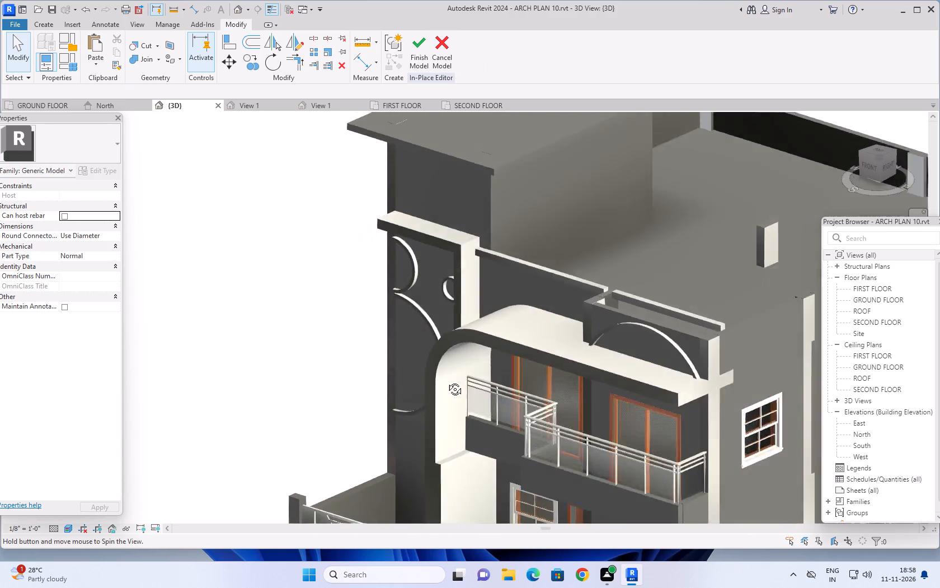
shift+middle_drag(446, 381, 419, 403)
shift+middle_drag(517, 345, 481, 376)
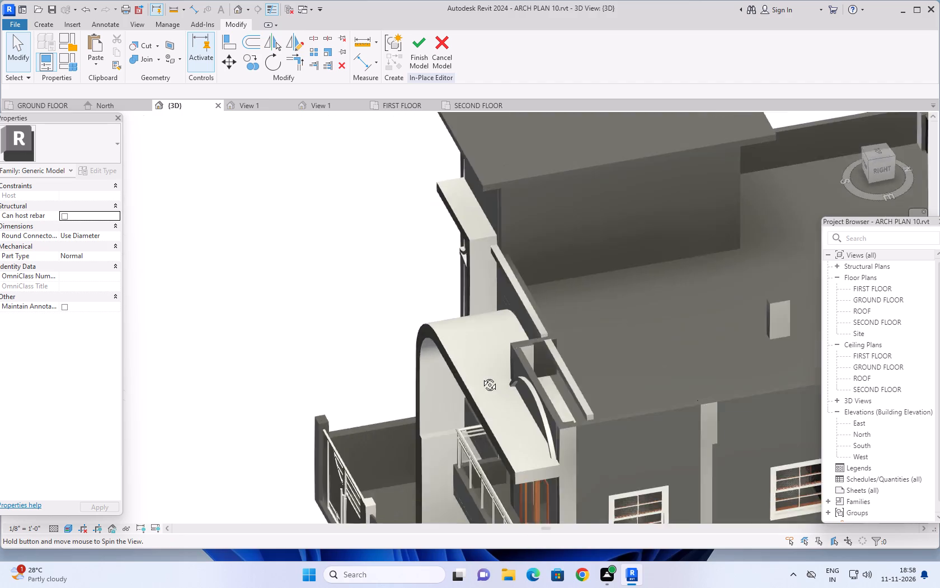
shift+middle_drag(481, 376, 411, 386)
shift+middle_drag(409, 385, 403, 382)
middle_drag(434, 364, 618, 344)
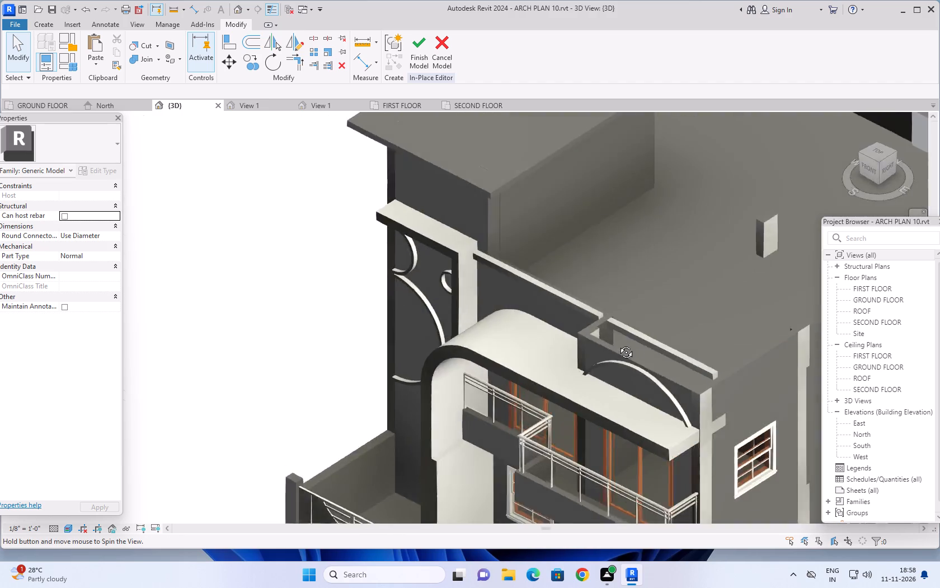
middle_drag(618, 344, 707, 318)
scroll(492, 301, up, 4)
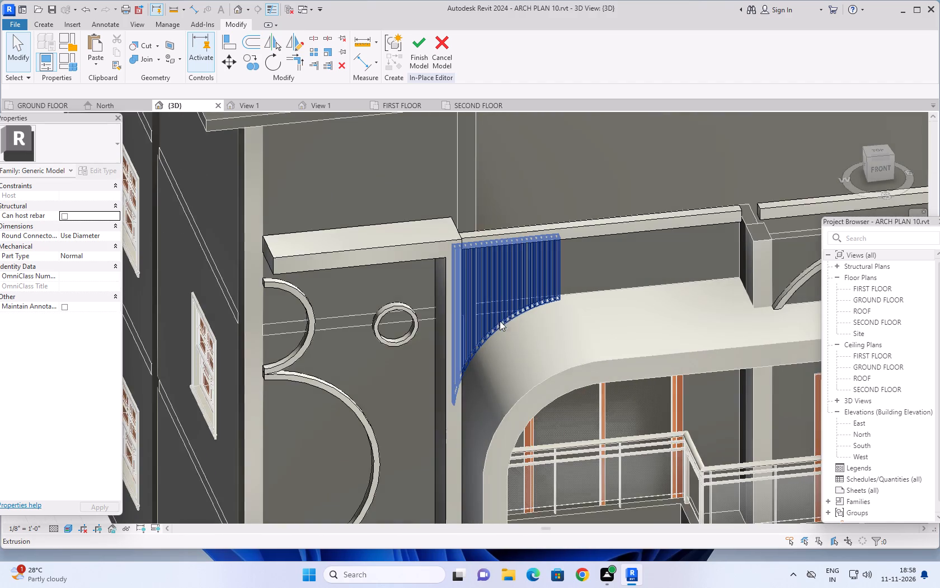
shift+middle_drag(515, 319, 564, 371)
middle_drag(594, 270, 593, 271)
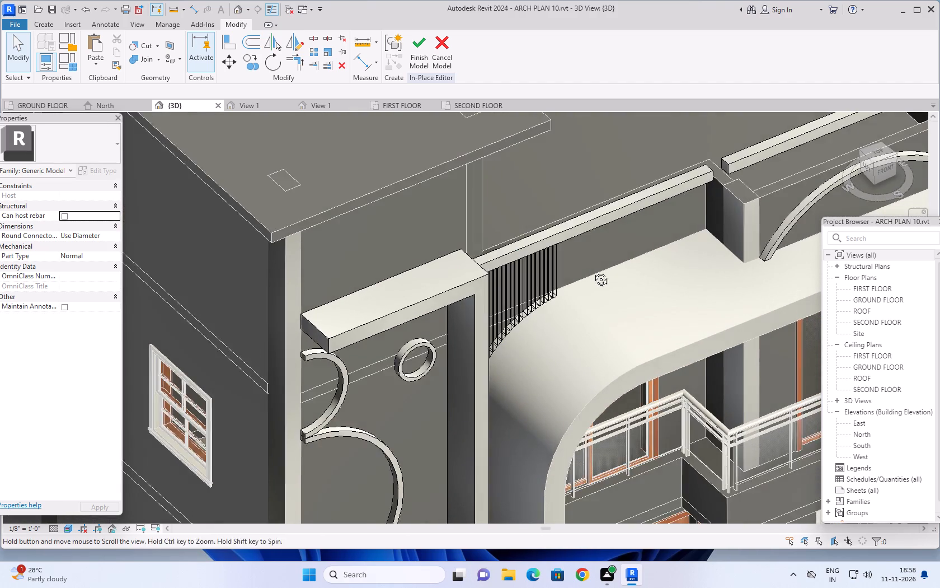
middle_drag(593, 271, 420, 222)
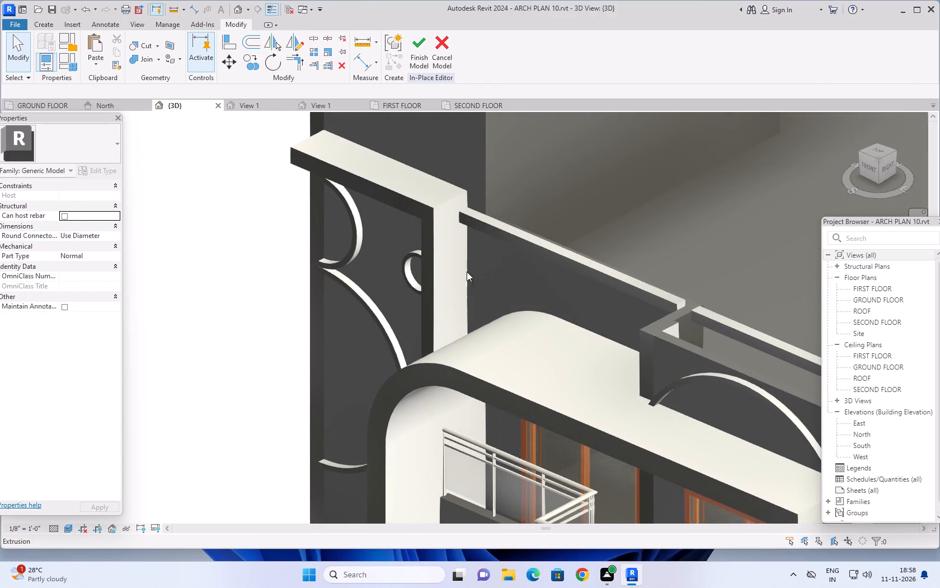
middle_drag(522, 268, 533, 178)
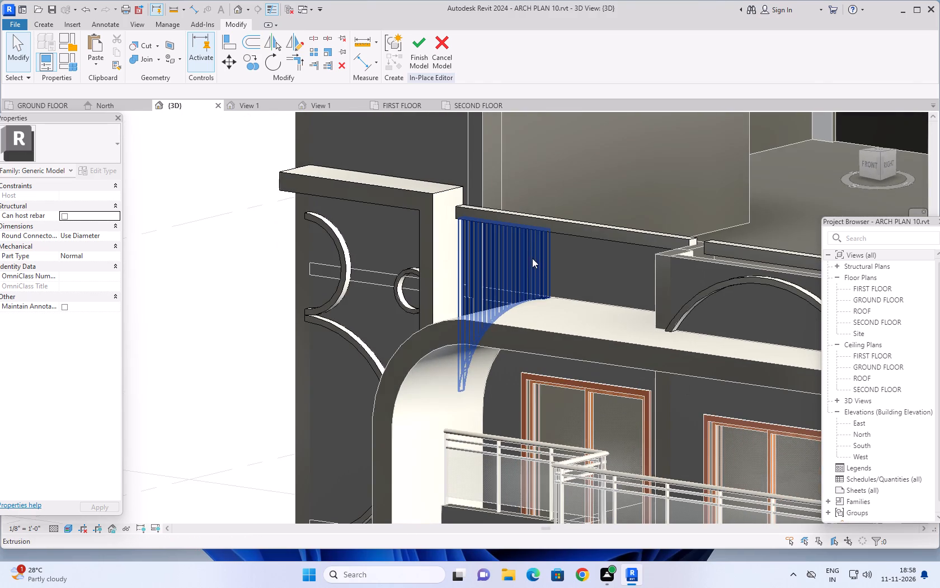
shift+middle_drag(535, 267, 558, 242)
scroll(506, 267, up, 5)
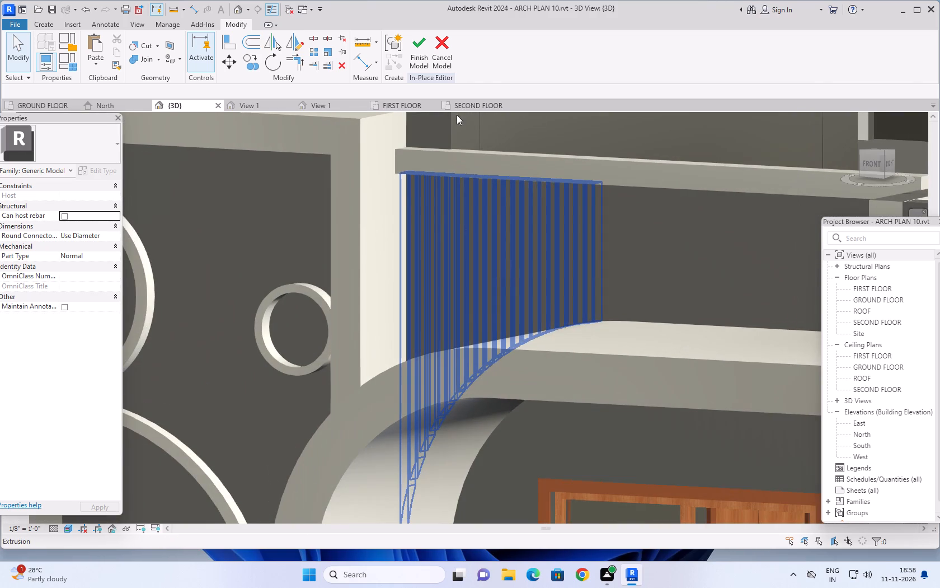
Finish the in-place model containing the vertical slats.
click(421, 40)
scroll(421, 323, down, 2)
click(561, 186)
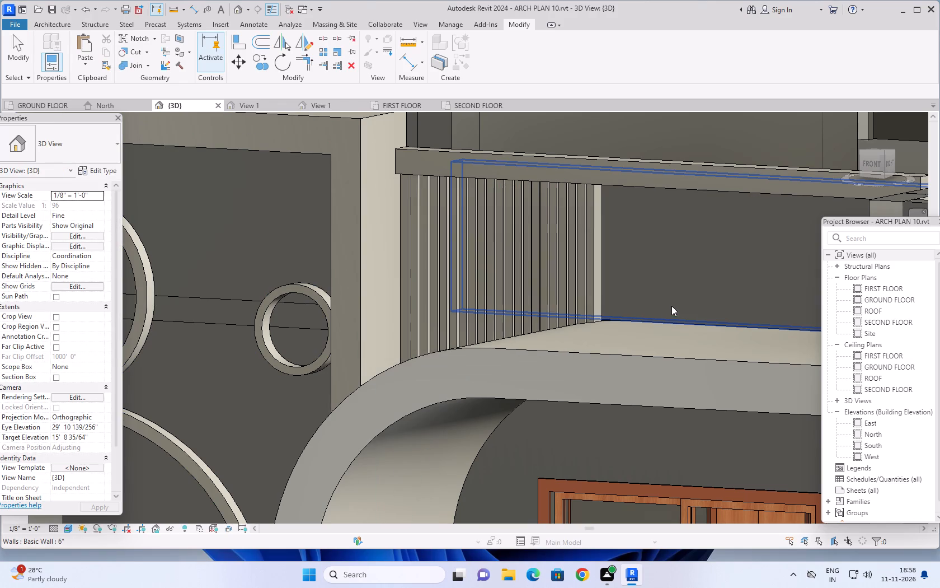
Save the project.
key(ctrl+s)
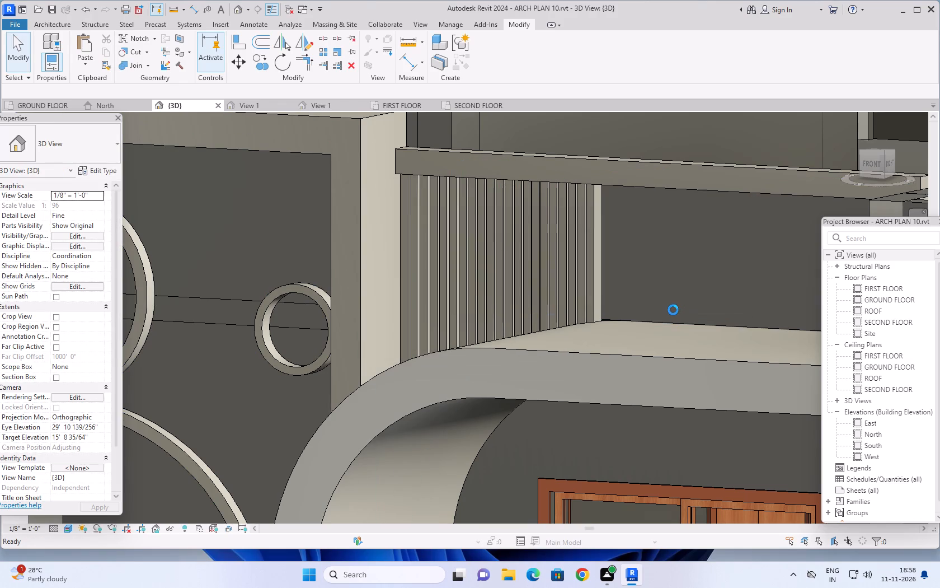
Examine the whole front facade with the vertical slats in place above the curved arch.
scroll(661, 305, down, 7)
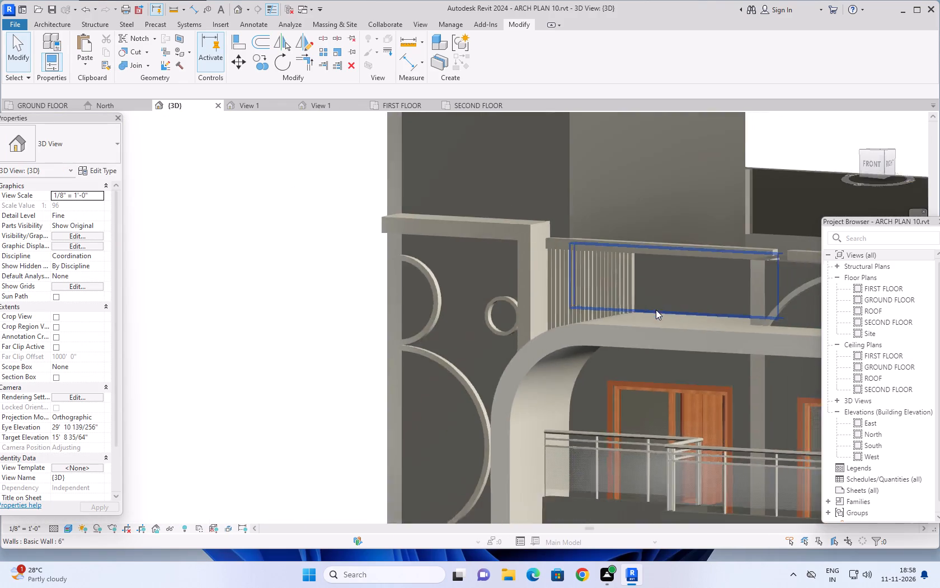
scroll(653, 311, down, 3)
middle_drag(380, 353, 463, 358)
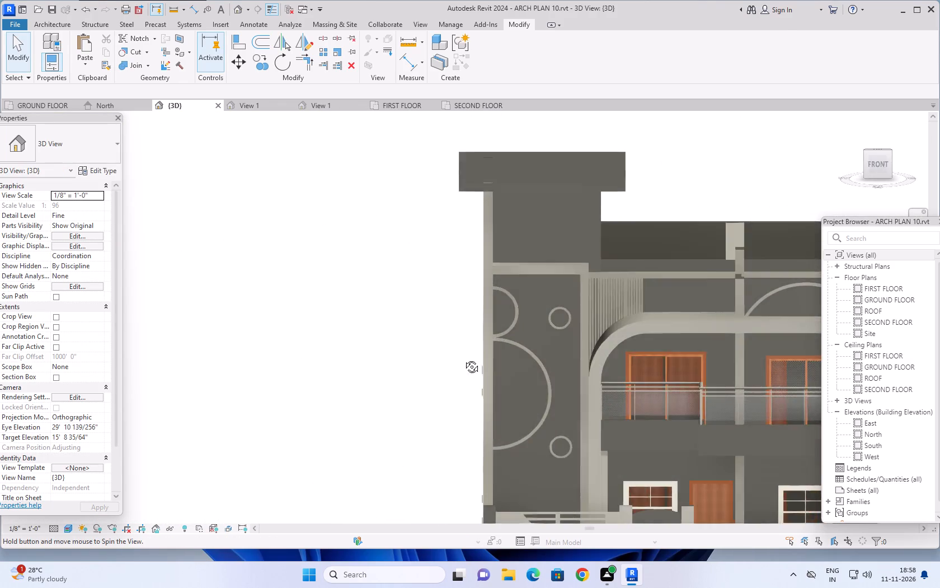
middle_drag(463, 358, 463, 337)
scroll(600, 388, down, 1)
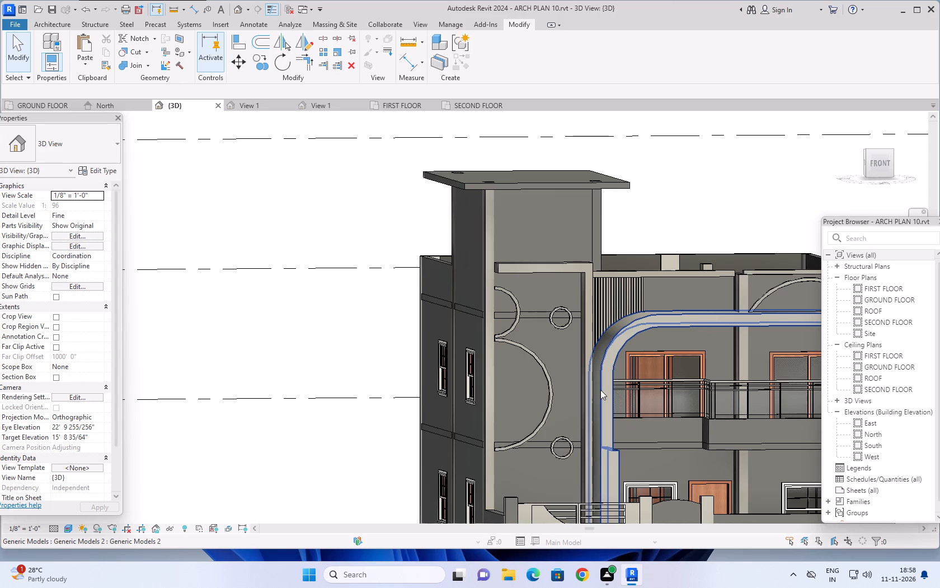
middle_drag(594, 394, 575, 396)
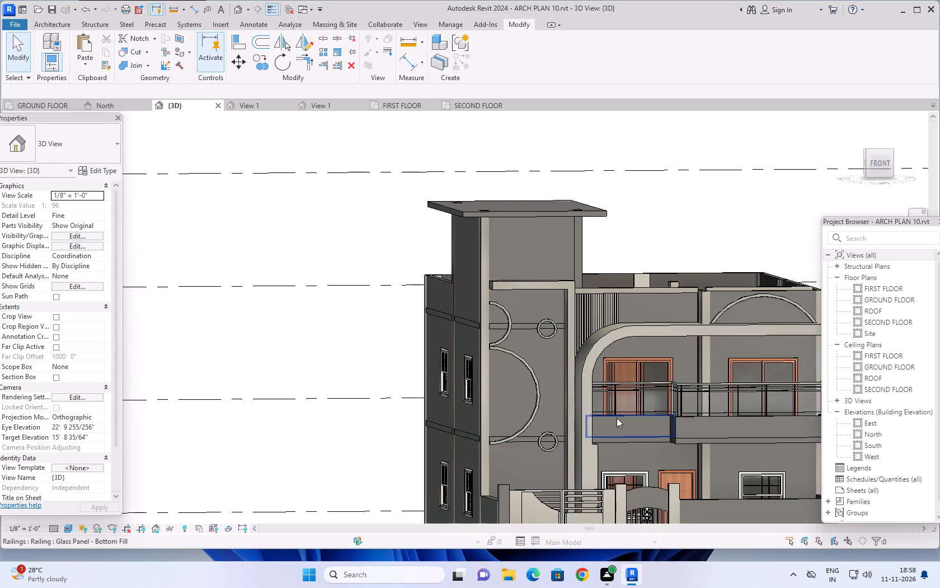
middle_drag(607, 435, 574, 388)
scroll(575, 390, down, 2)
middle_drag(600, 405, 558, 414)
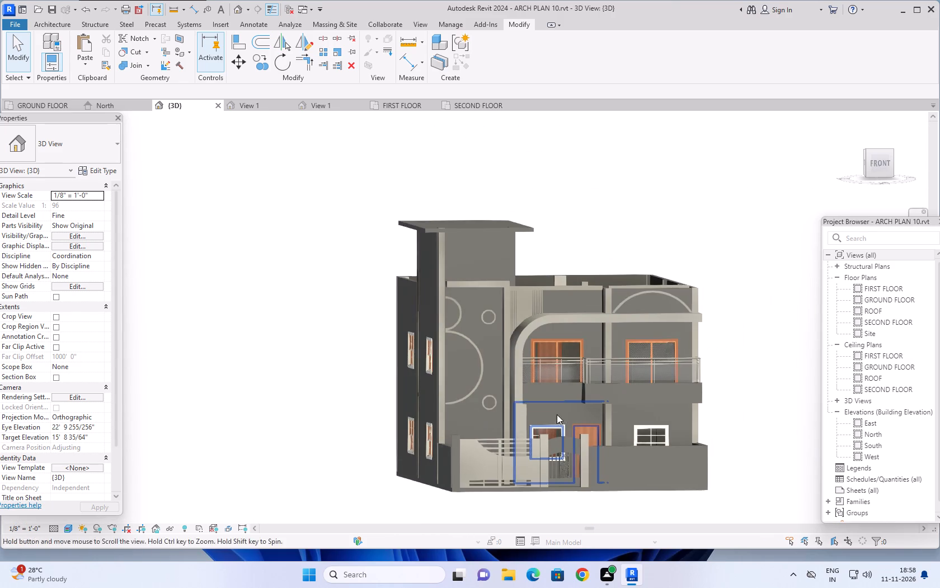
middle_drag(762, 404, 751, 410)
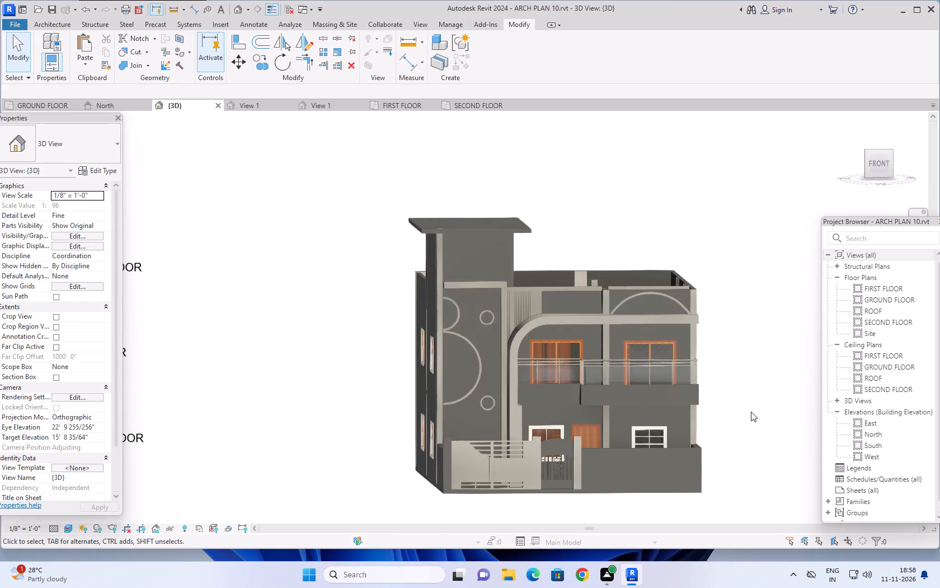
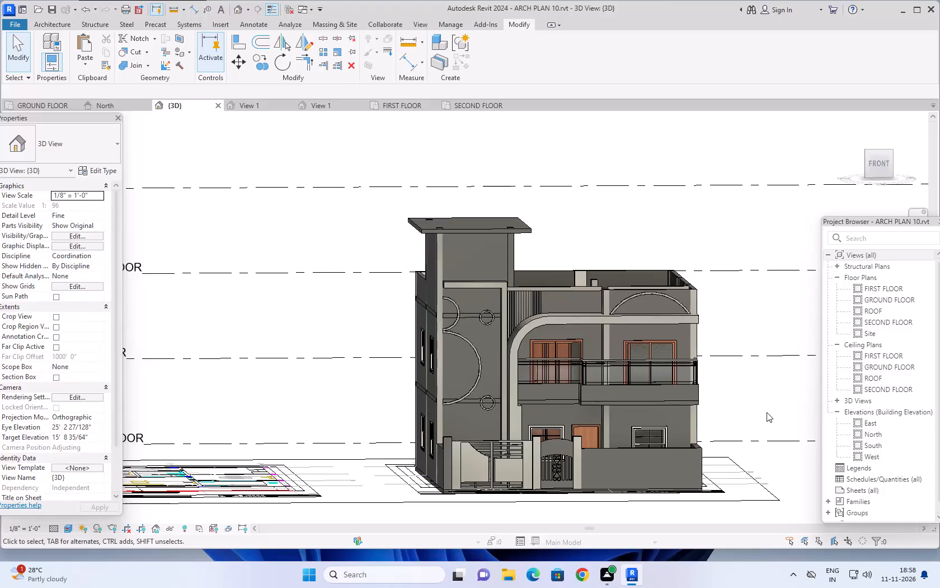
Edit the facade's in-place model to set the vertical slat extrusion's end to 1' 0", and finish the model.
click(521, 317)
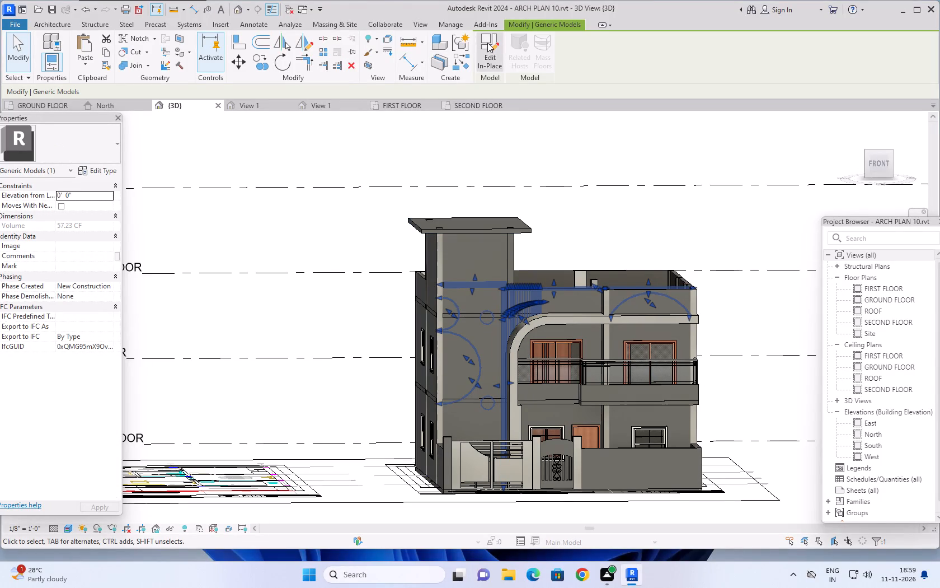
click(487, 43)
scroll(504, 304, up, 5)
click(532, 311)
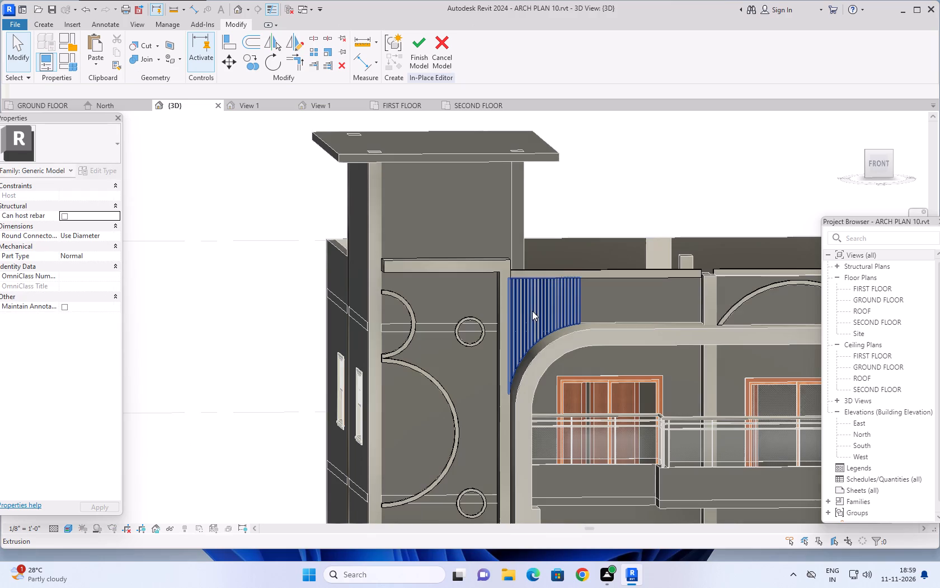
click(89, 195)
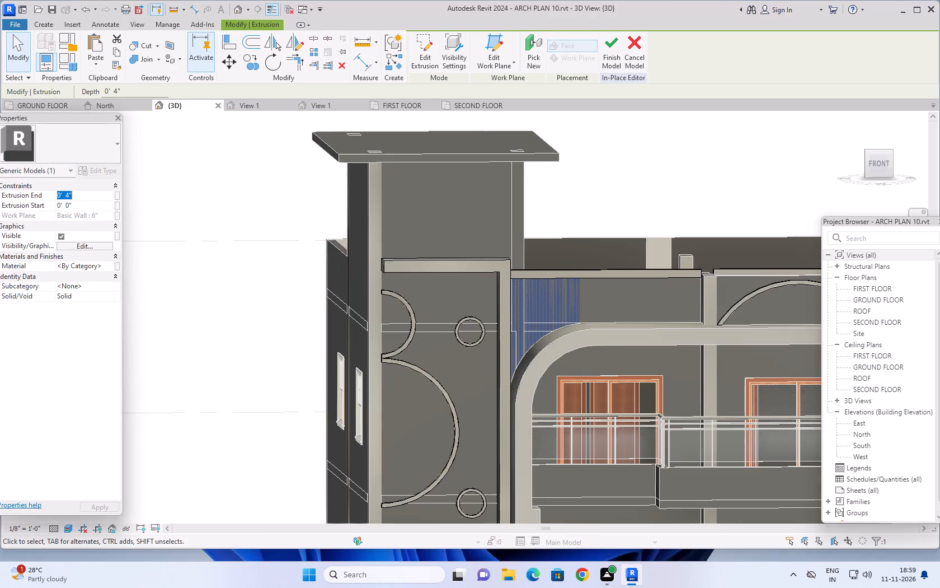
text(1')
key(Return)
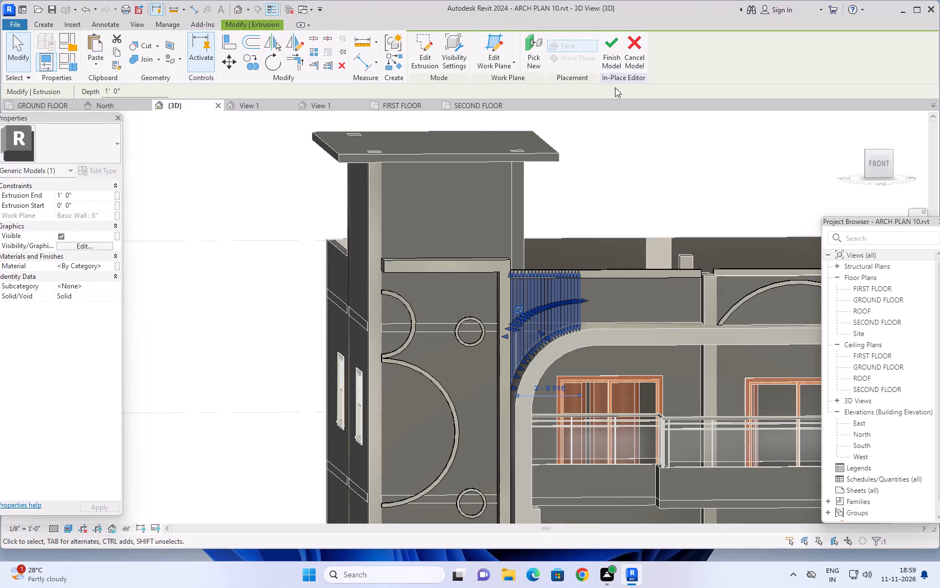
click(612, 49)
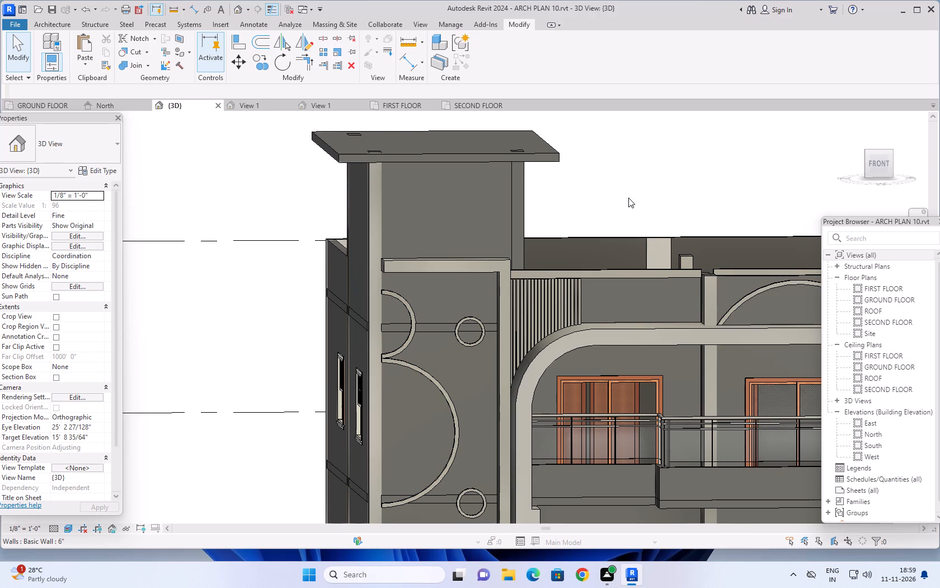
key(Escape)
key(Escape)
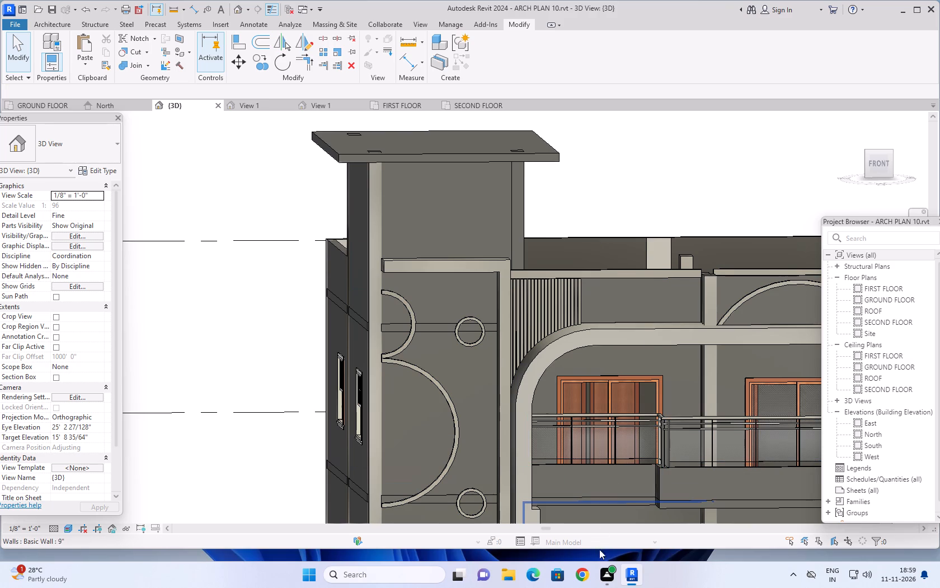
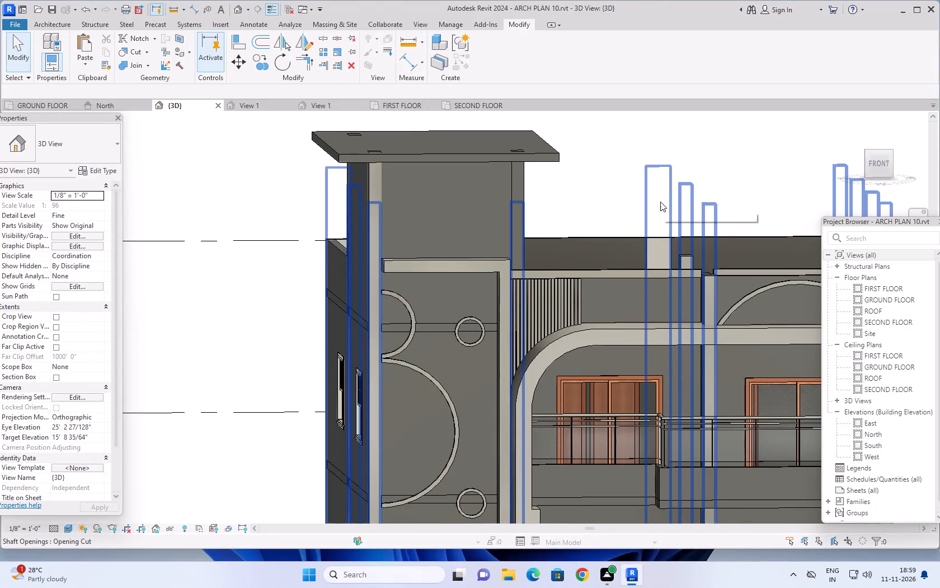
Examine the whole building in 3D from the front and the side to check how the deepened vertical slats look.
scroll(593, 204, down, 2)
middle_drag(699, 169, 626, 189)
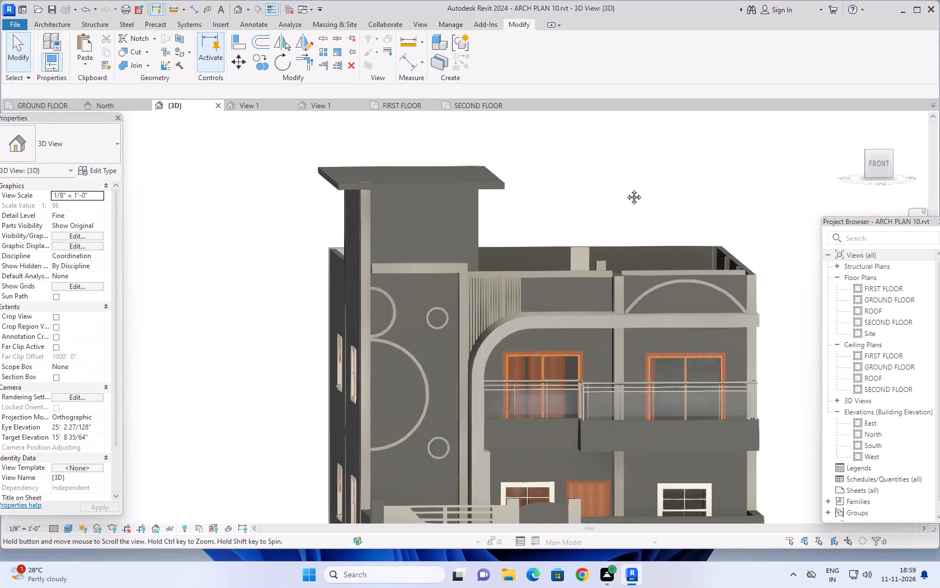
middle_drag(626, 189, 622, 190)
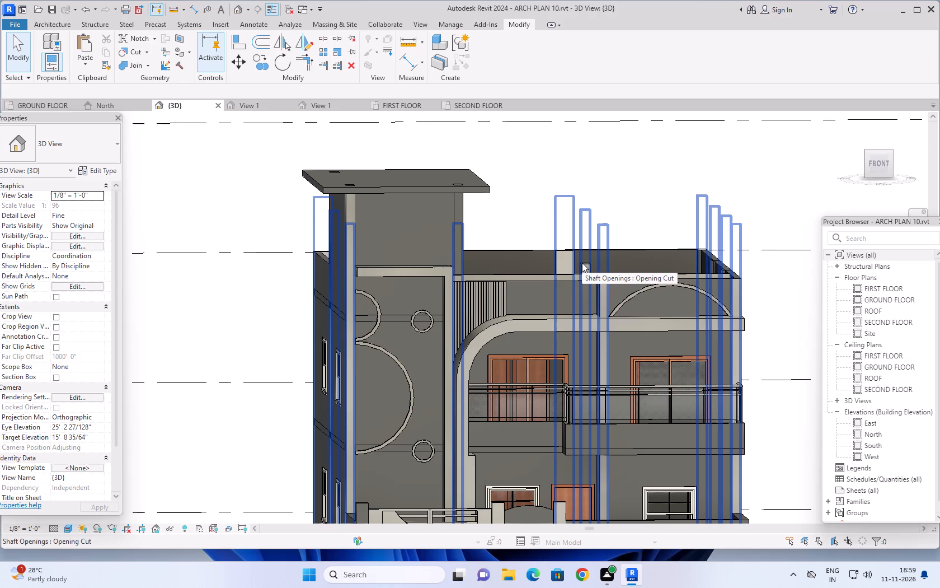
scroll(584, 270, down, 3)
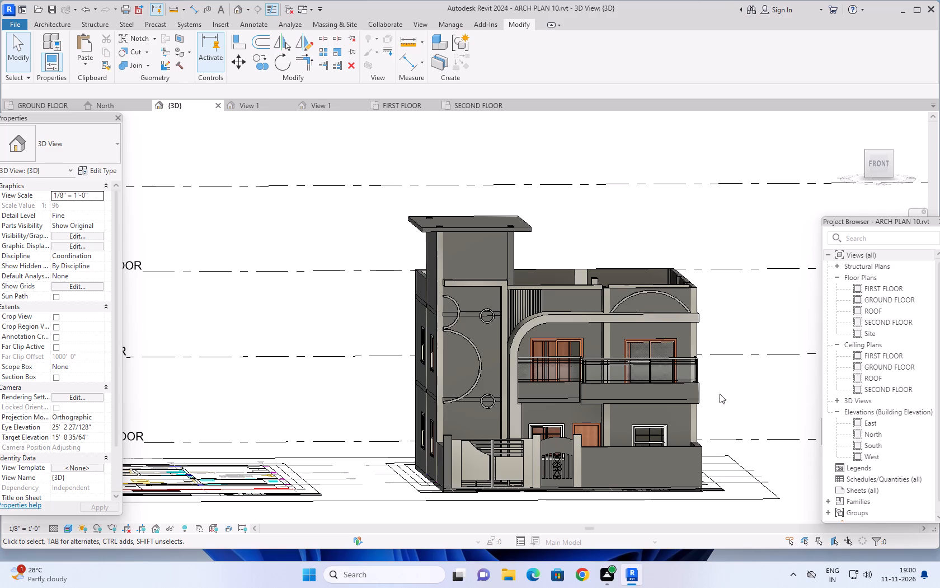
middle_drag(759, 388, 675, 380)
shift+middle_drag(695, 385, 656, 408)
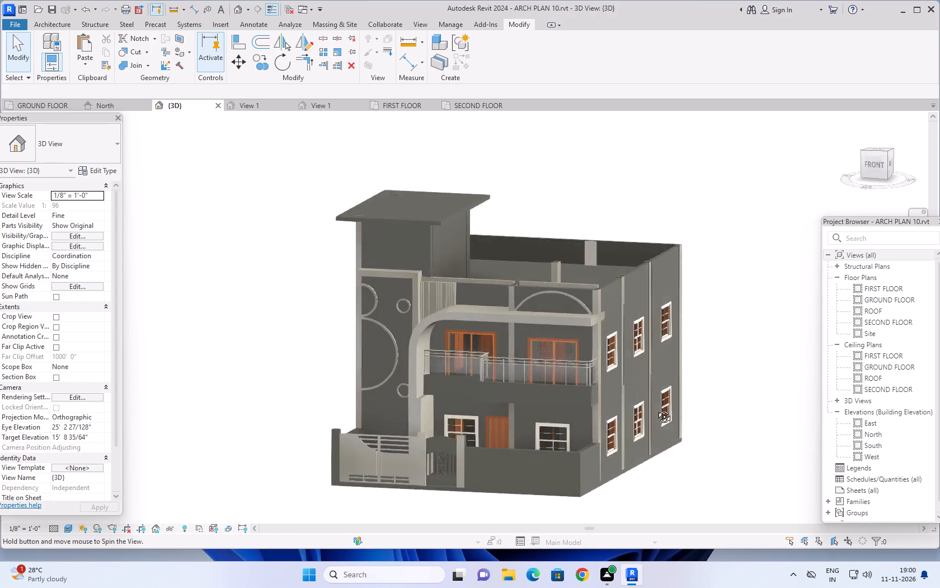
shift+middle_drag(656, 408, 690, 380)
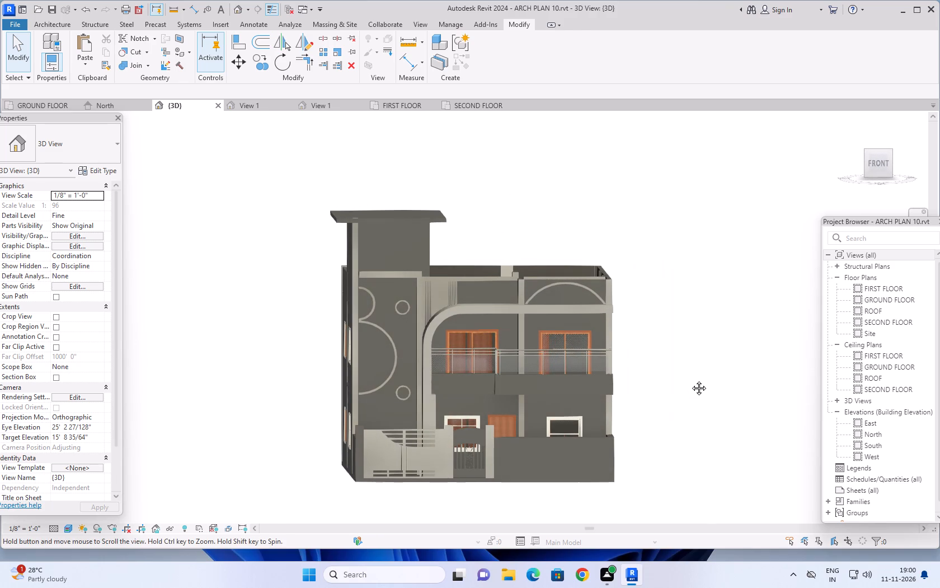
shift+middle_drag(690, 380, 681, 381)
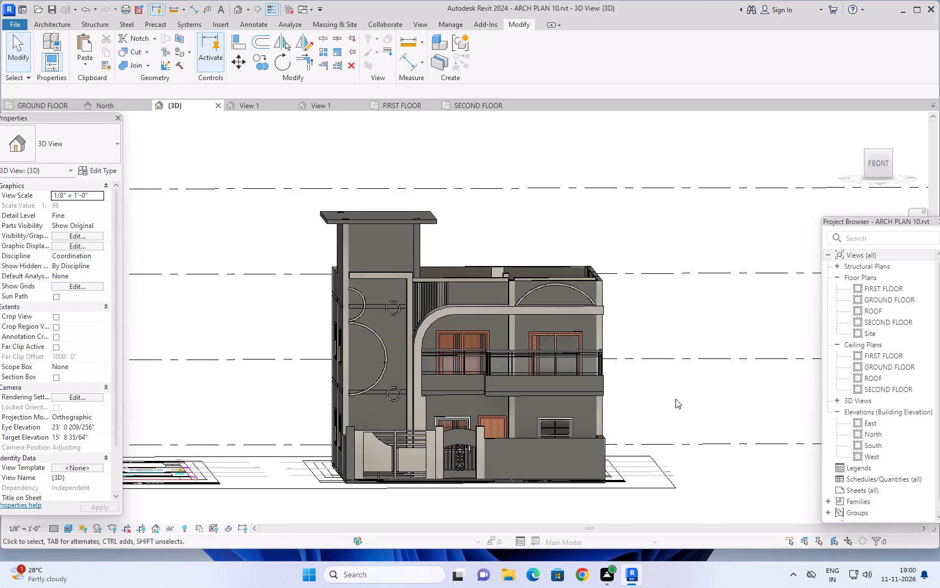
scroll(674, 398, up, 3)
middle_drag(647, 334, 740, 337)
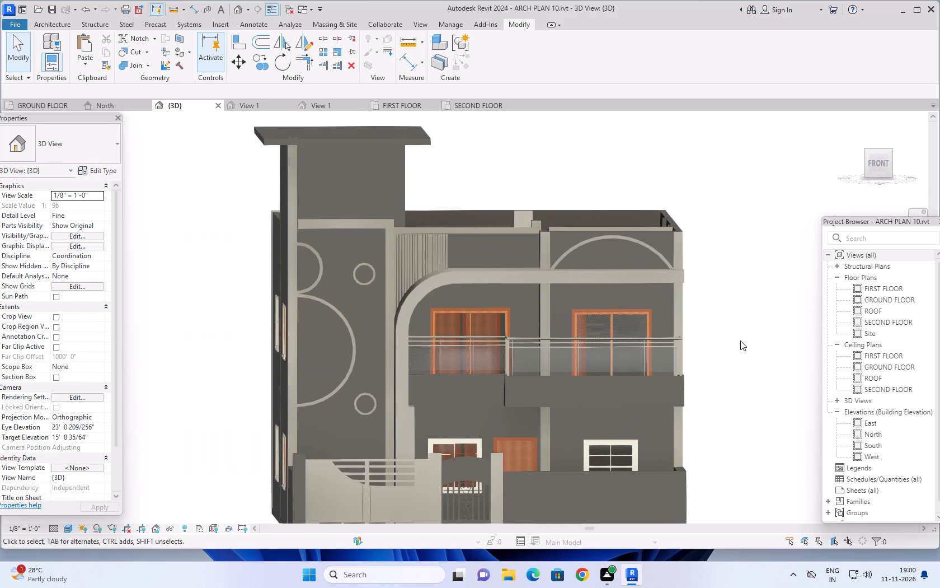
shift+middle_drag(734, 338, 728, 315)
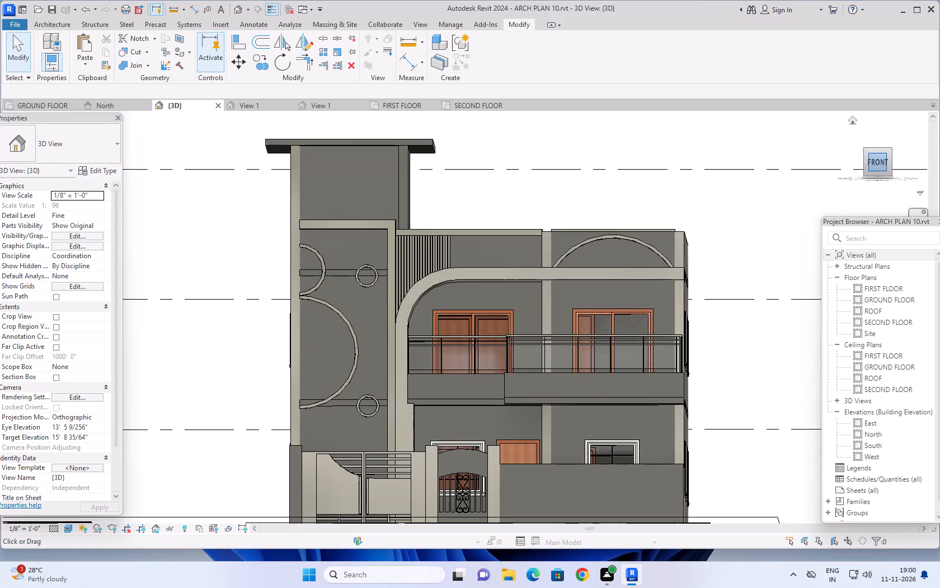
Switch the 3D view to the straight Front orientation and inspect the slats and curved arch on the upper facade.
click(872, 159)
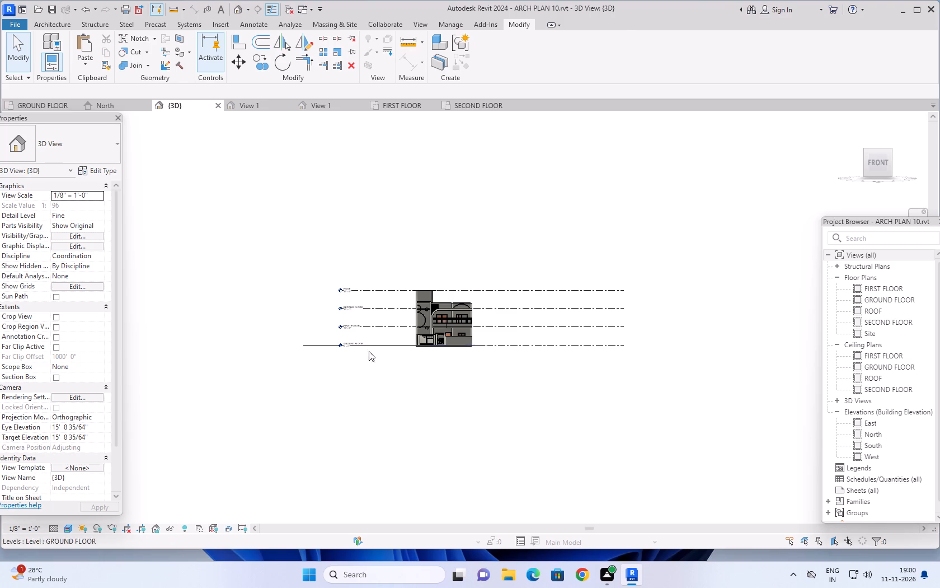
scroll(389, 318, up, 4)
scroll(463, 272, up, 8)
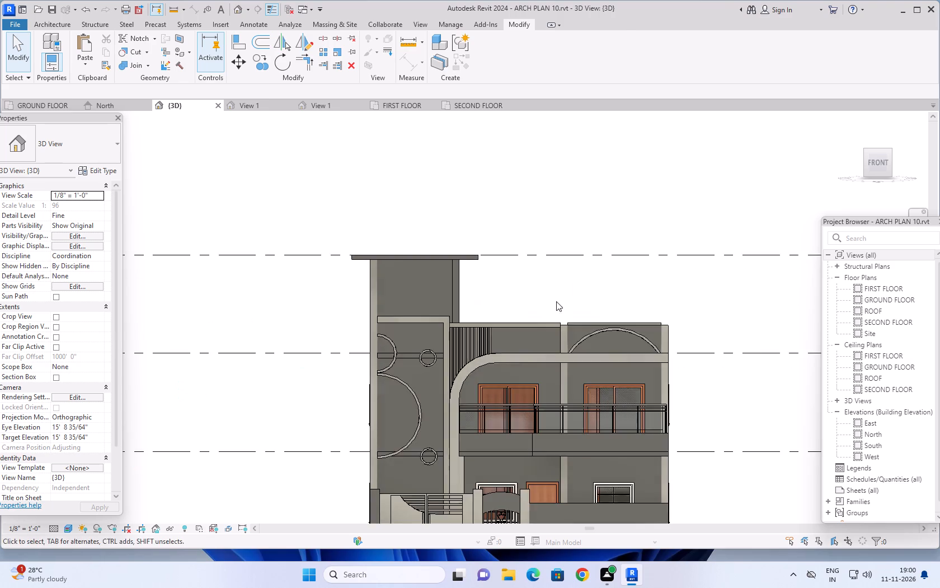
scroll(559, 296, up, 5)
middle_drag(501, 310, 528, 253)
scroll(520, 330, up, 3)
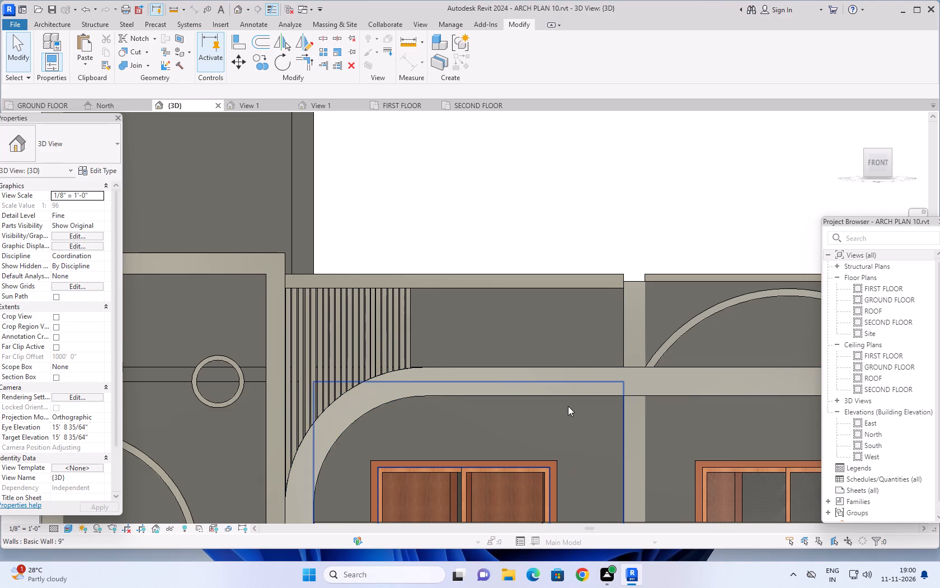
scroll(669, 218, down, 1)
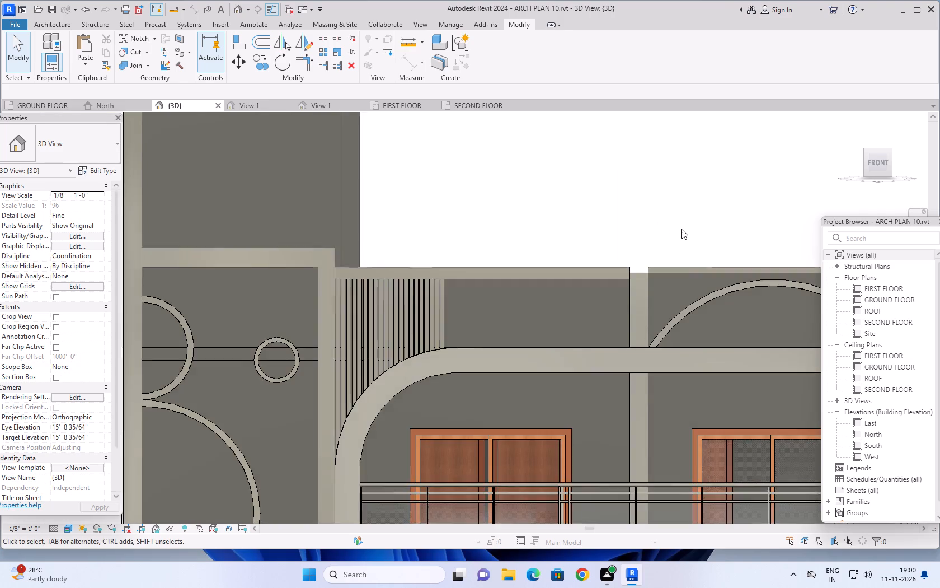
scroll(693, 220, down, 1)
middle_drag(688, 218, 608, 220)
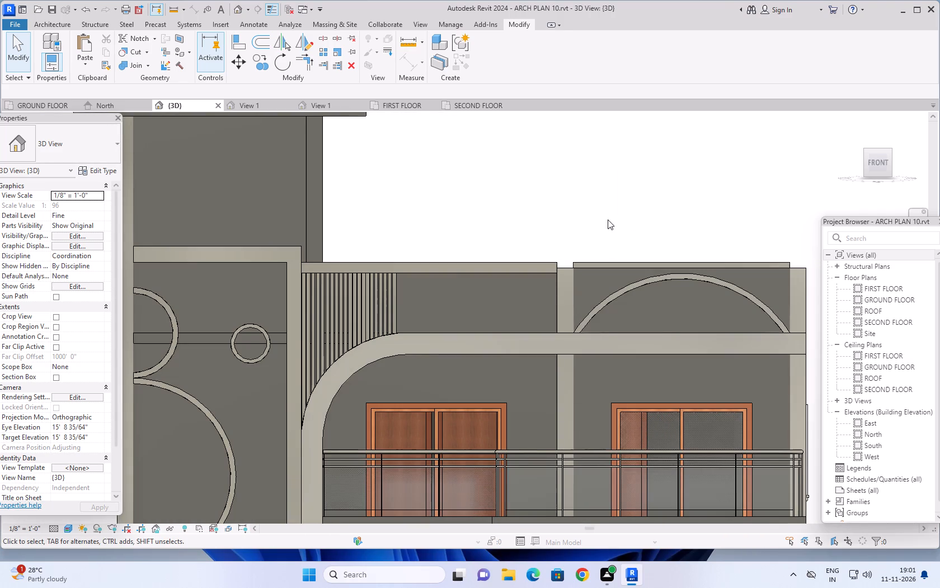
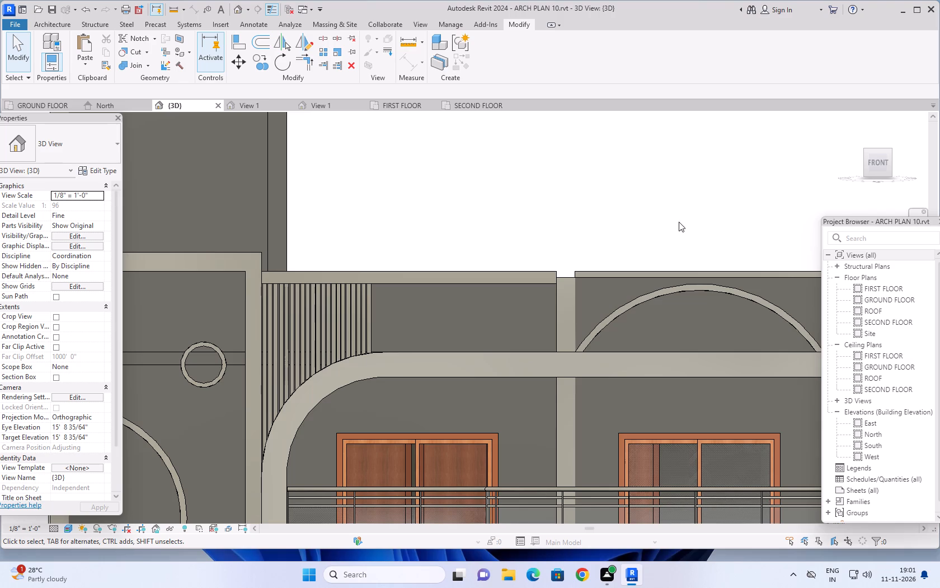
Examine the upper facade in 3D from the front, the side and above, checking the slats, arches and parapet bands.
scroll(687, 210, down, 1)
middle_drag(710, 214, 694, 214)
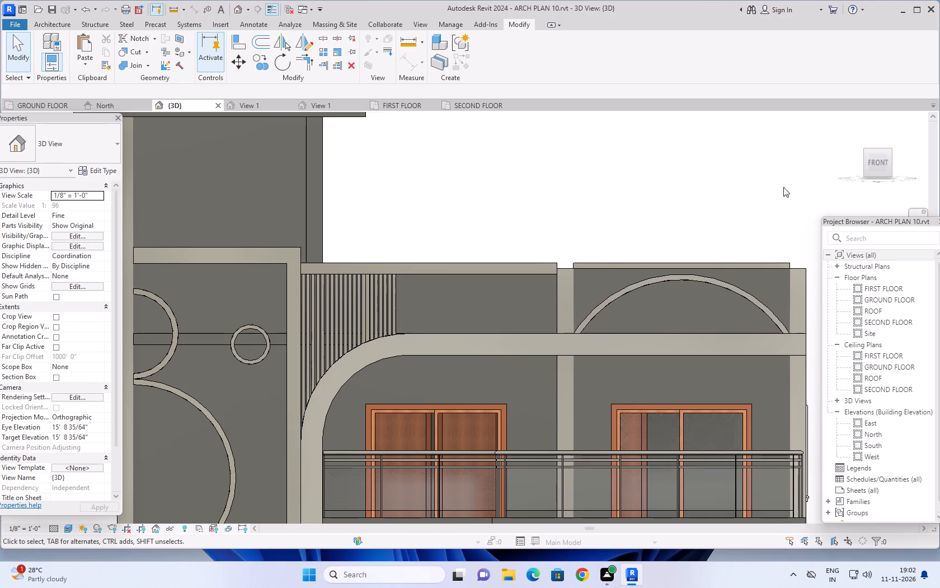
scroll(777, 184, down, 1)
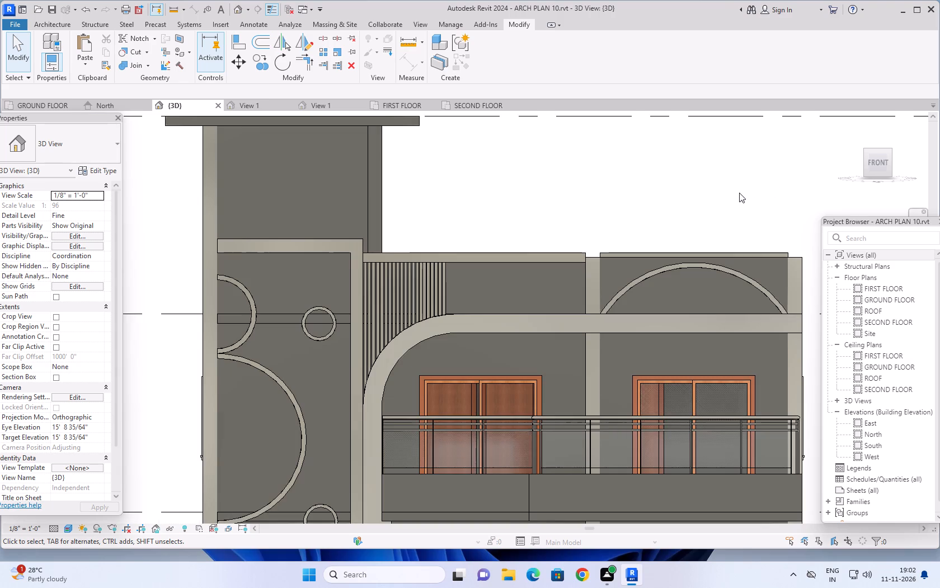
shift+middle_drag(717, 193, 717, 199)
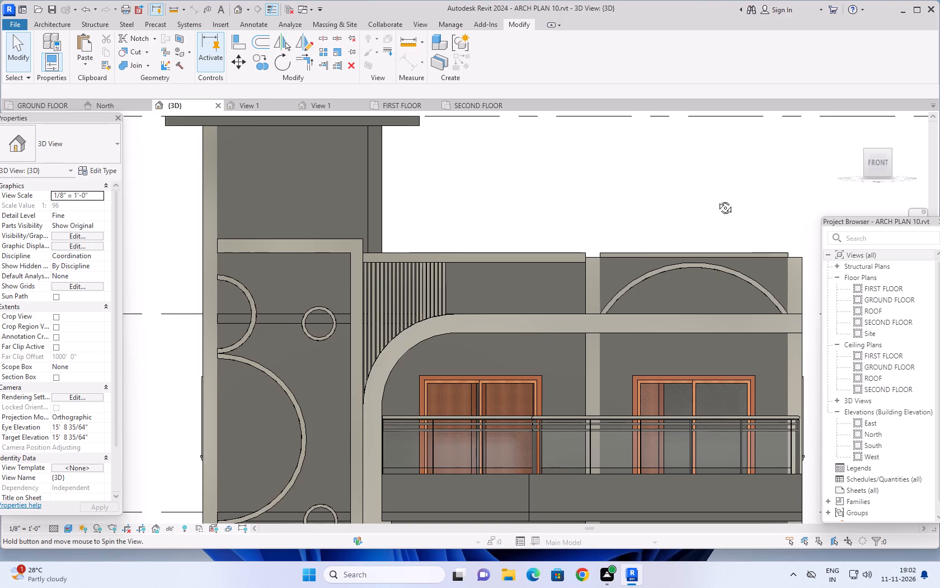
shift+middle_drag(717, 199, 710, 237)
scroll(714, 231, down, 3)
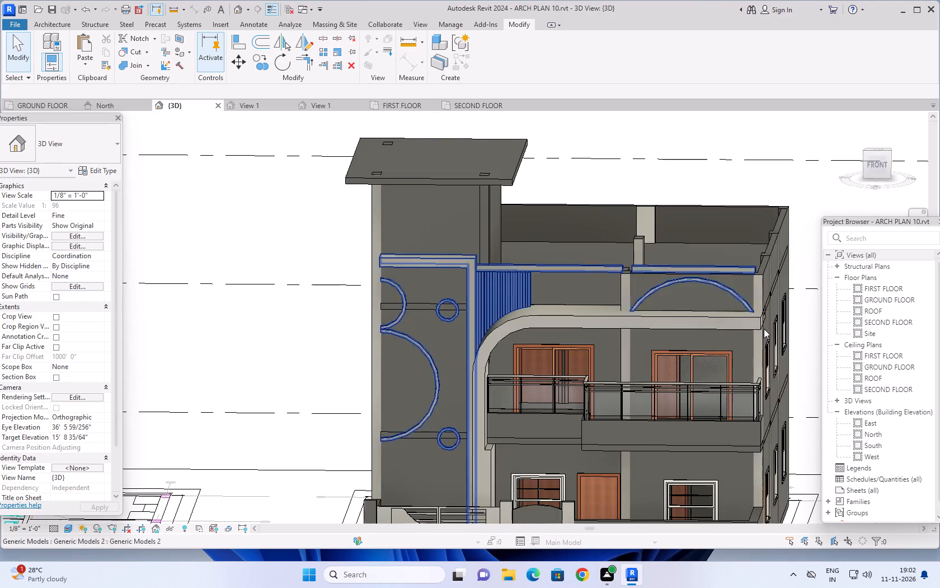
ctrl+middle_drag(769, 347, 767, 323)
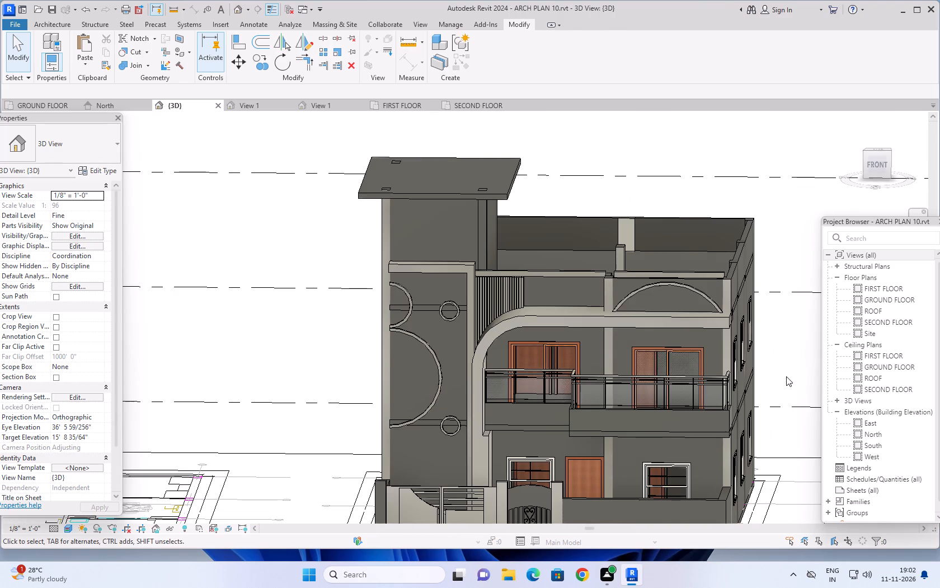
middle_drag(784, 377, 638, 441)
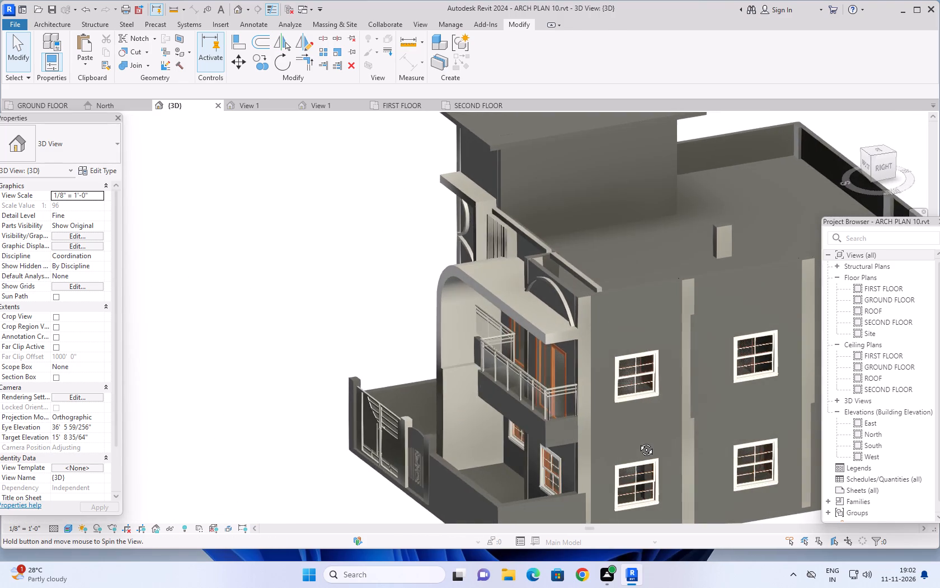
middle_drag(638, 441, 595, 443)
scroll(545, 248, up, 3)
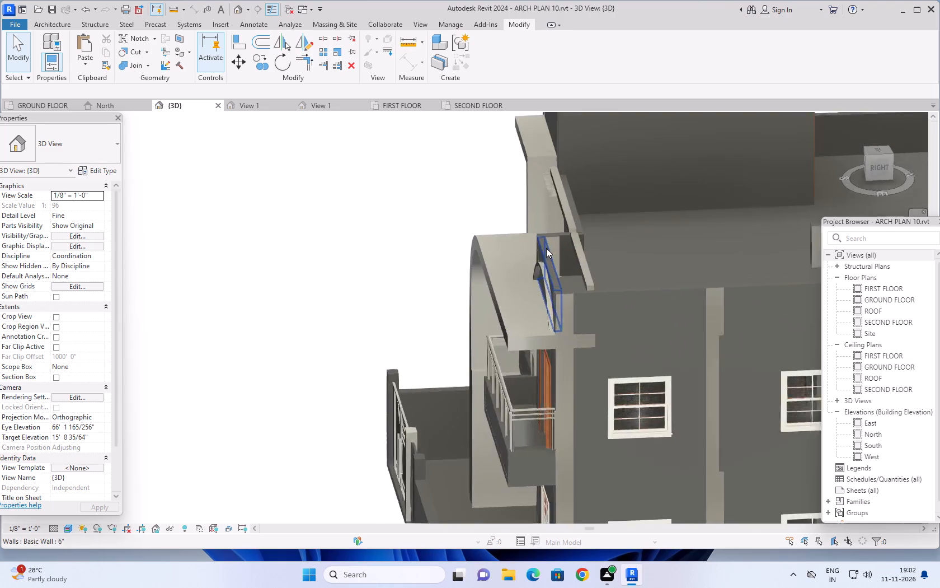
scroll(546, 248, up, 2)
shift+middle_drag(572, 262, 675, 251)
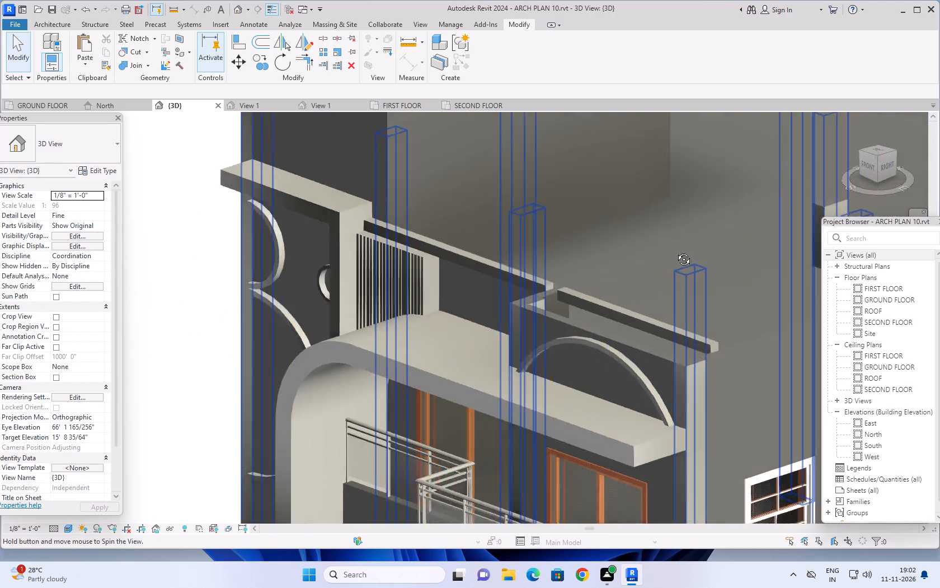
shift+middle_drag(675, 251, 722, 218)
shift+middle_drag(627, 286, 678, 264)
scroll(680, 270, down, 3)
middle_drag(696, 284, 513, 281)
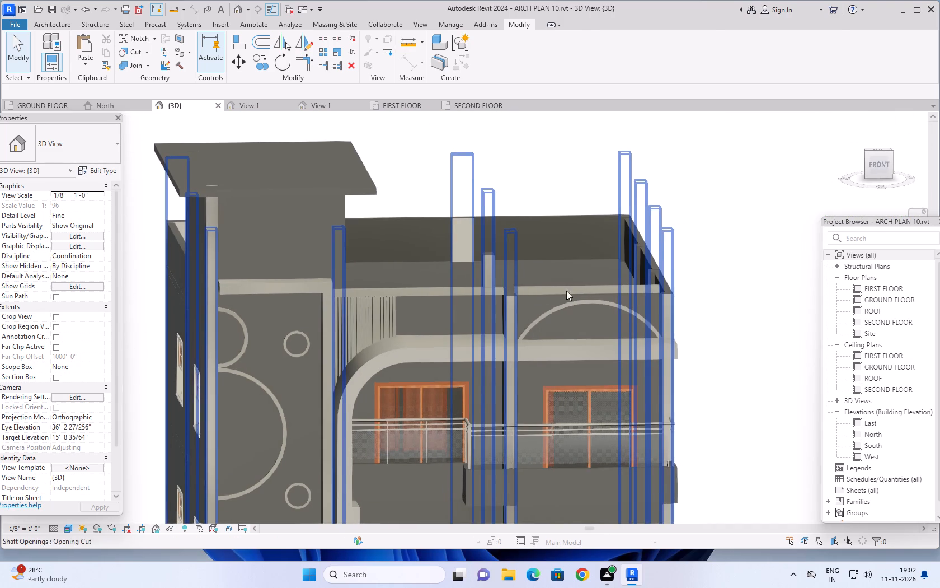
scroll(727, 295, down, 2)
middle_drag(747, 357, 741, 329)
Edit the top band extrusion of the in-place facade model, deleting the rectangular sketch loop above the small arch and finishing the sketch.
scroll(590, 277, up, 11)
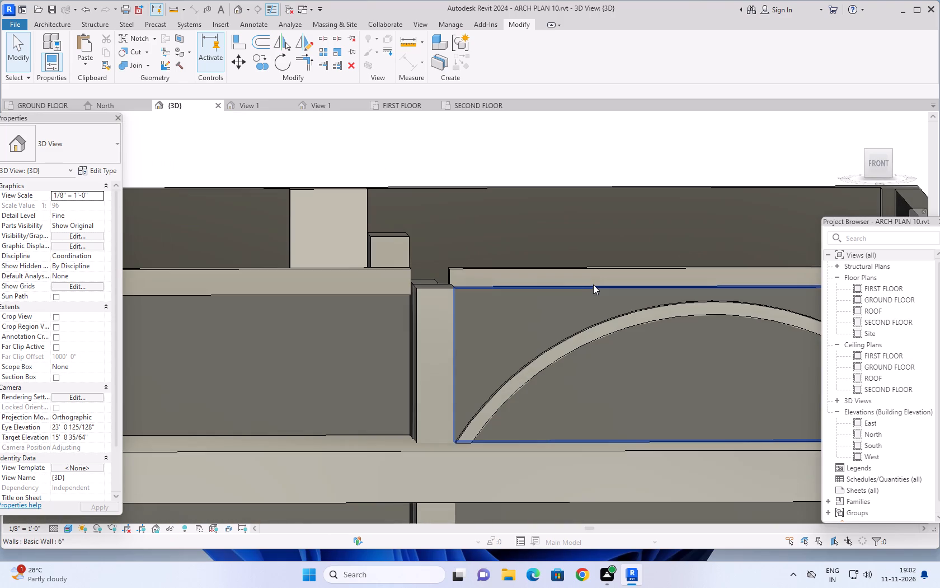
click(579, 276)
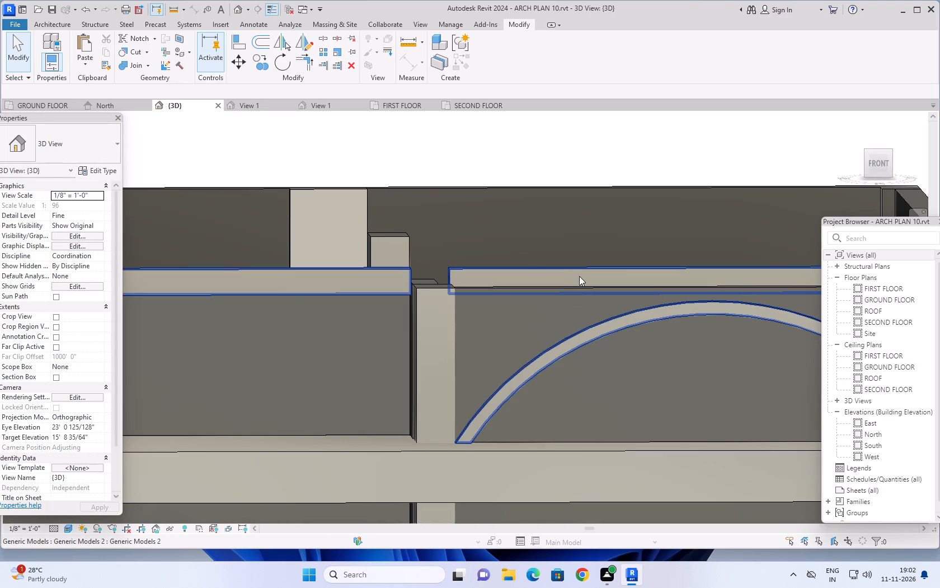
click(485, 54)
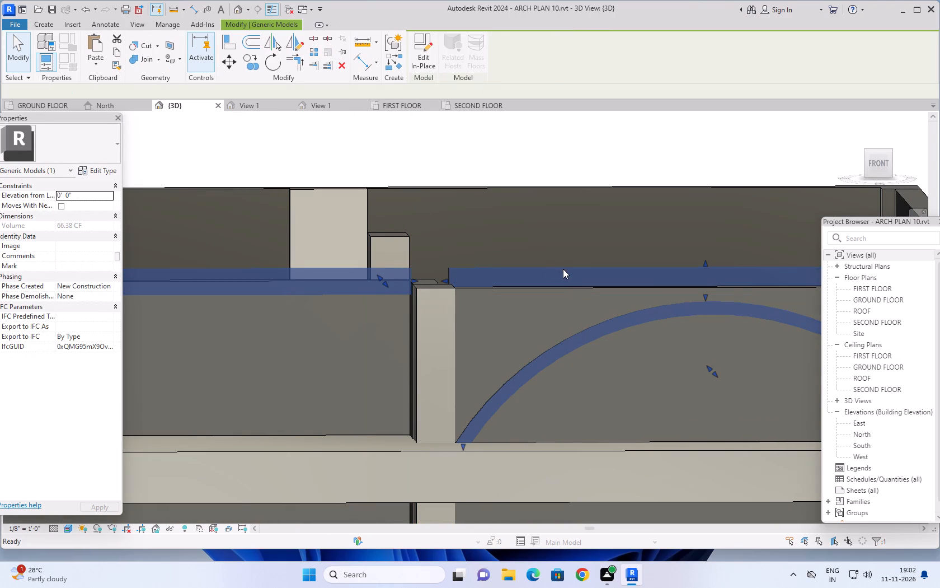
click(521, 272)
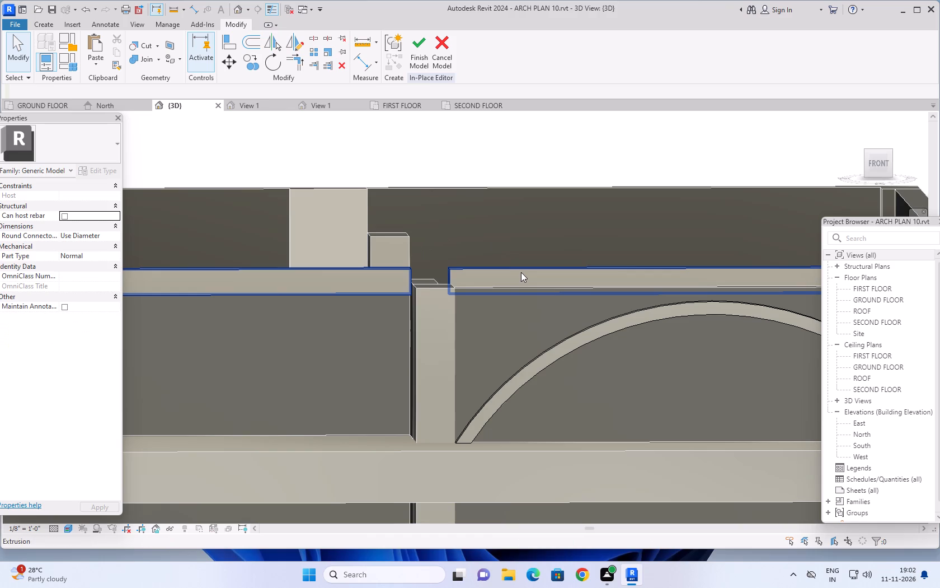
click(418, 49)
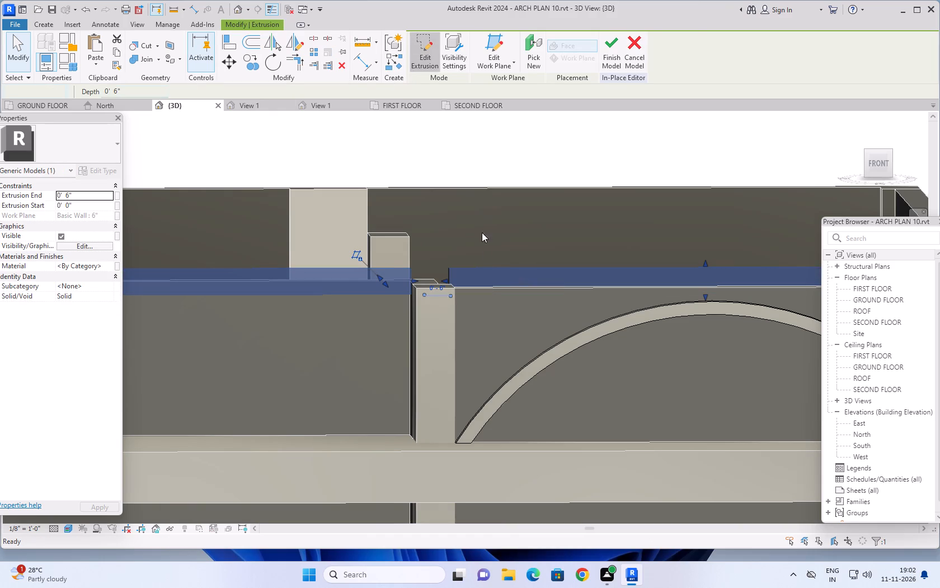
click(517, 266)
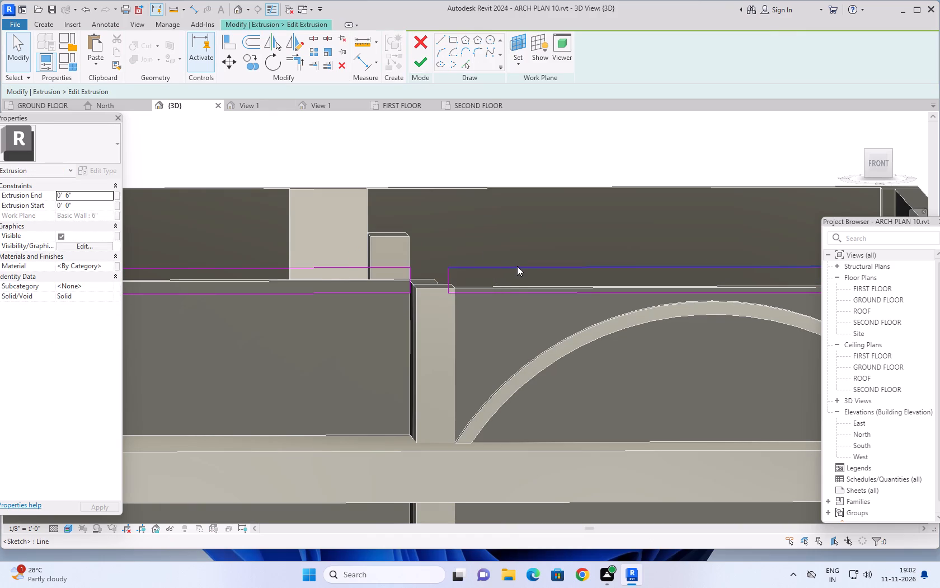
key(Delete)
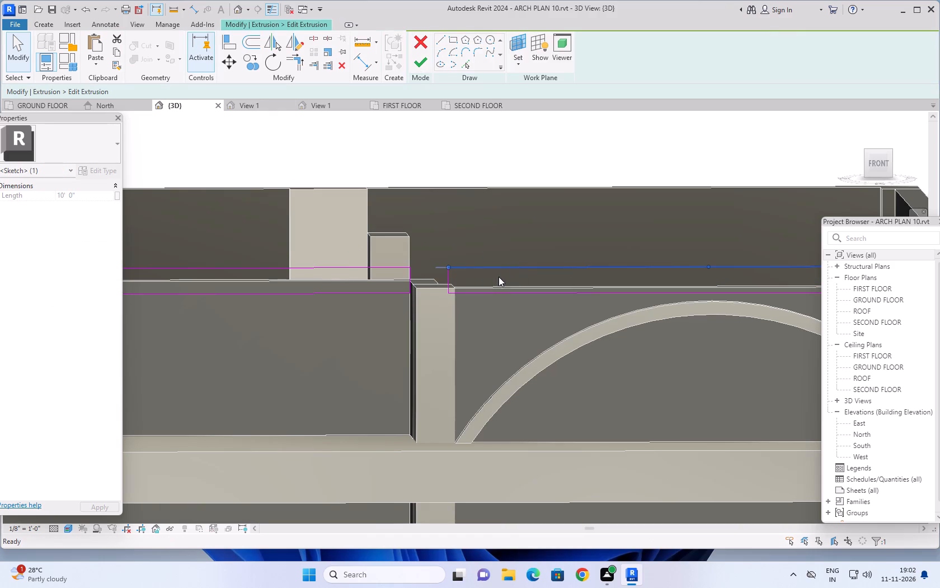
click(449, 276)
key(Delete)
click(507, 293)
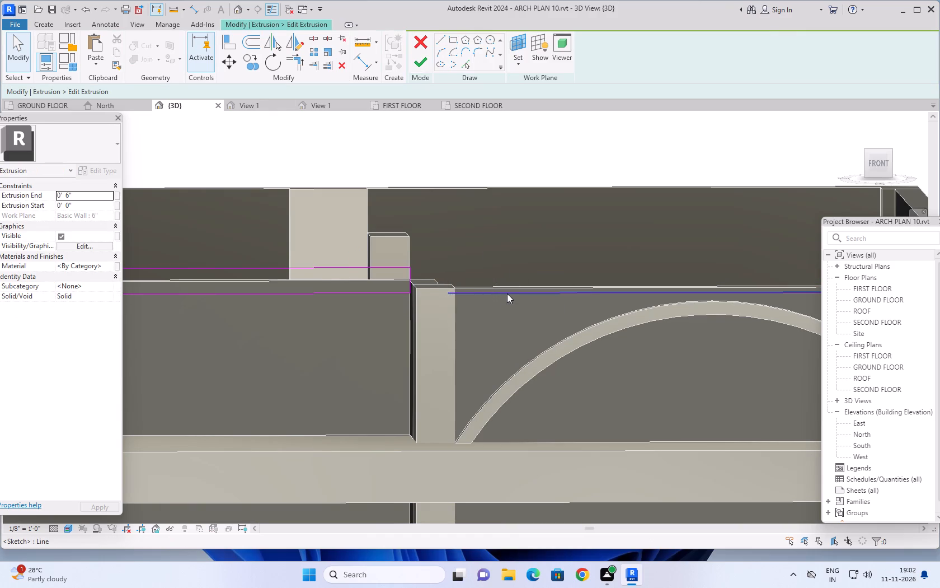
key(Delete)
scroll(521, 309, down, 7)
middle_drag(557, 337, 505, 338)
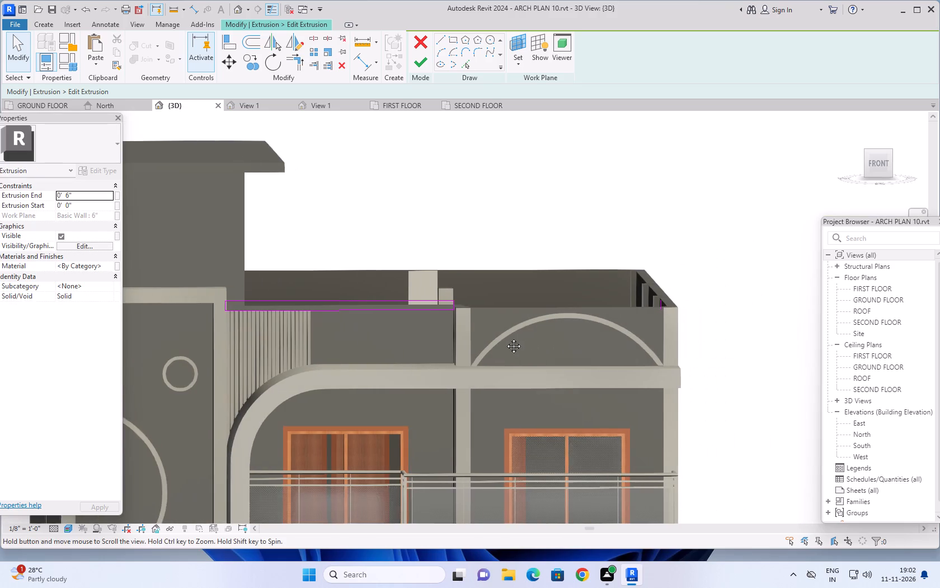
middle_drag(505, 338, 505, 339)
click(645, 304)
key(Delete)
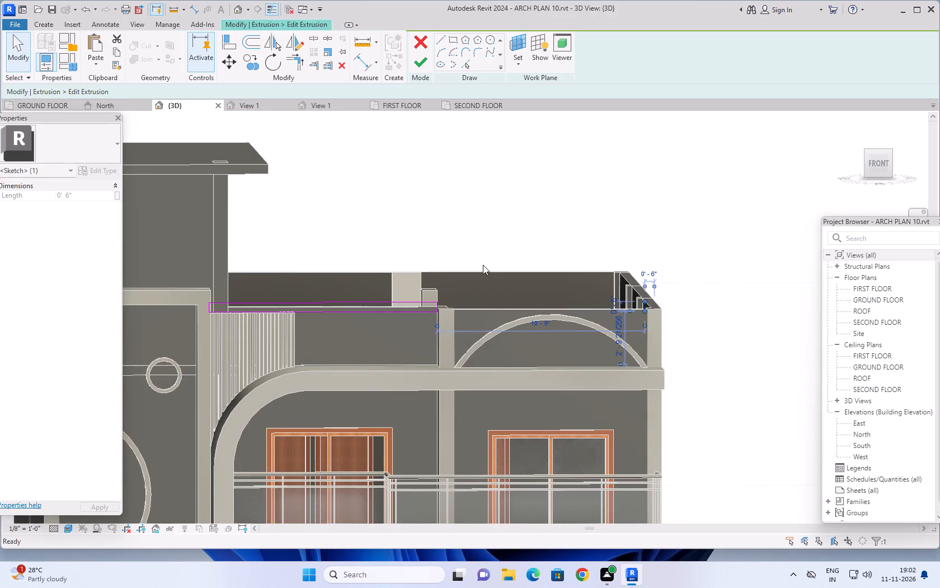
click(424, 63)
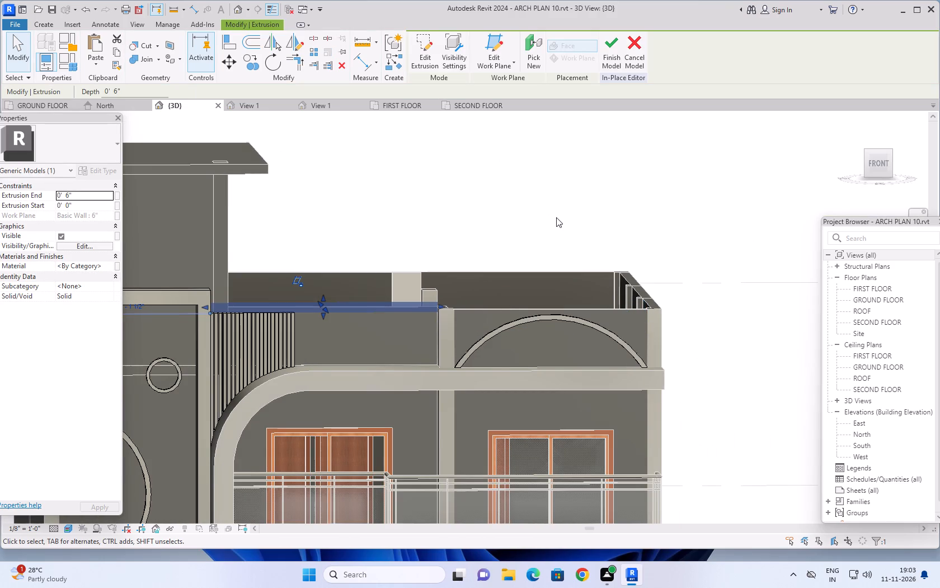
Examine the remaining top band and the wall above the small arch in 3D from above, below and the front.
middle_drag(555, 221, 462, 334)
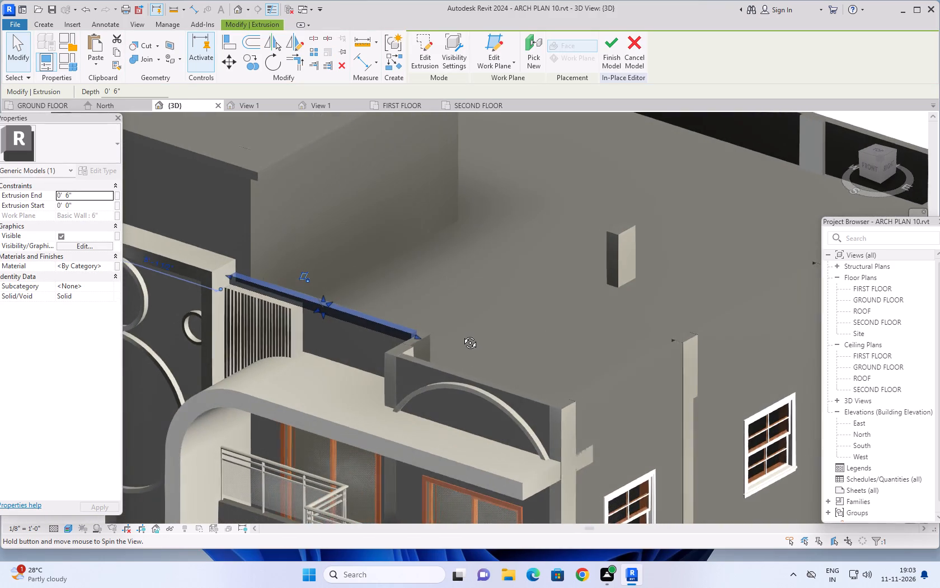
middle_drag(462, 334, 539, 211)
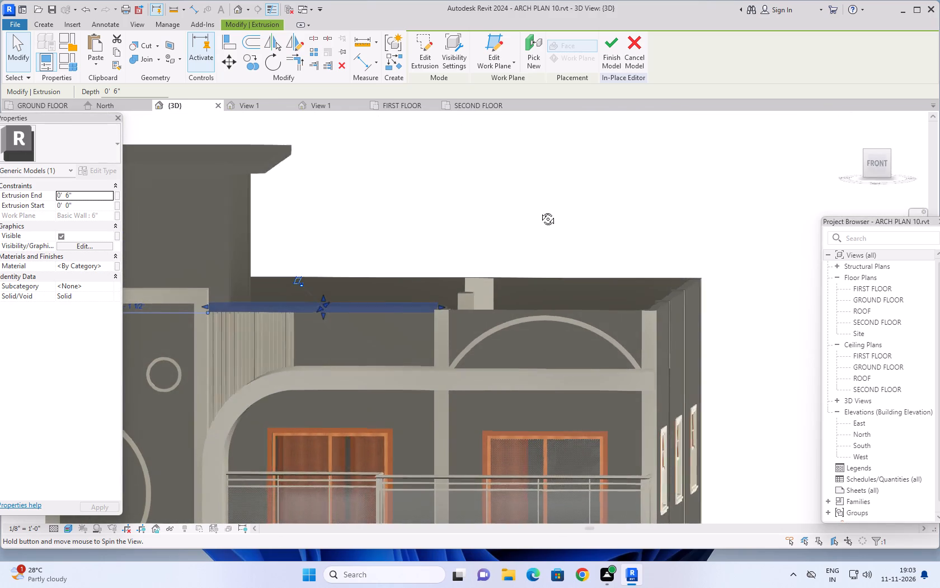
middle_drag(539, 211, 545, 174)
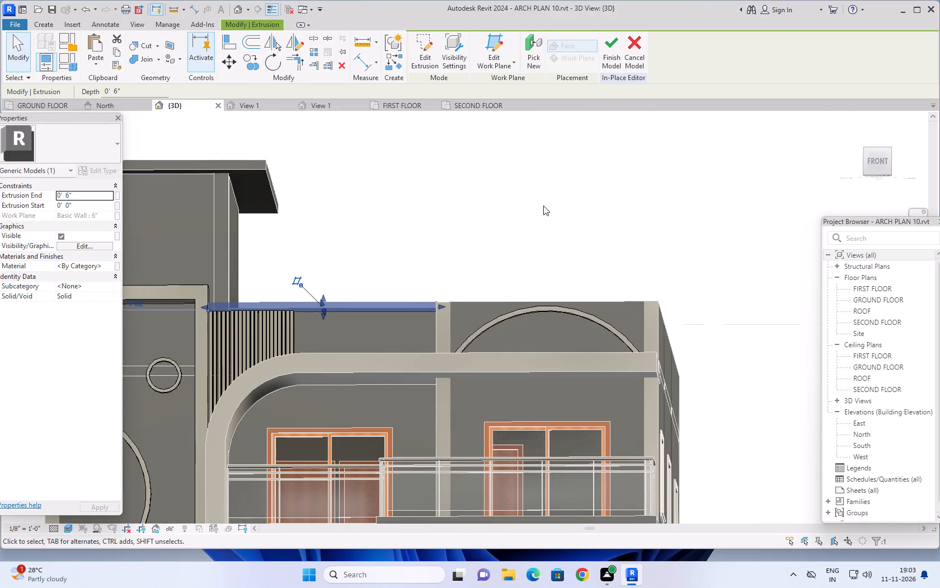
middle_drag(543, 206, 544, 253)
shift+middle_drag(544, 254, 544, 263)
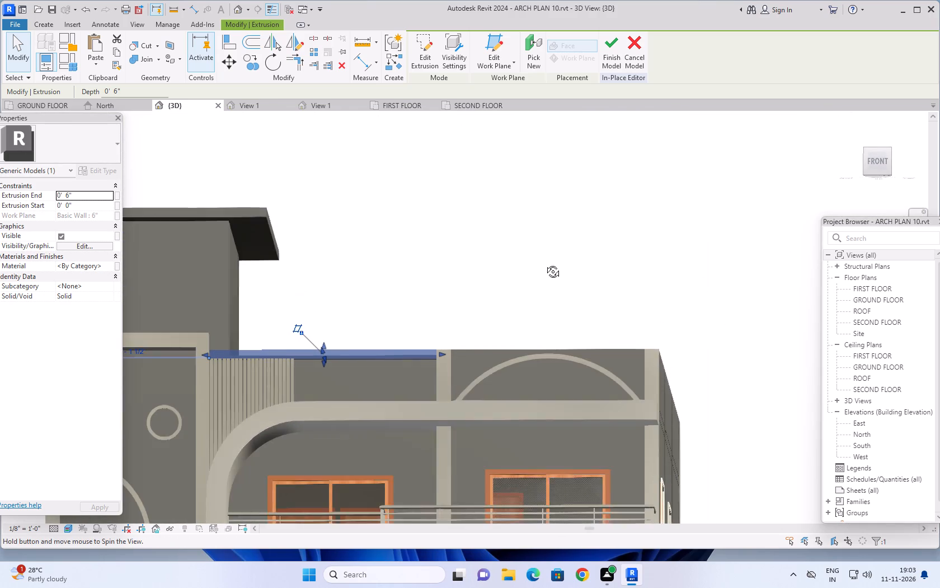
shift+middle_drag(544, 263, 547, 308)
scroll(547, 308, up, 1)
middle_drag(563, 287, 568, 272)
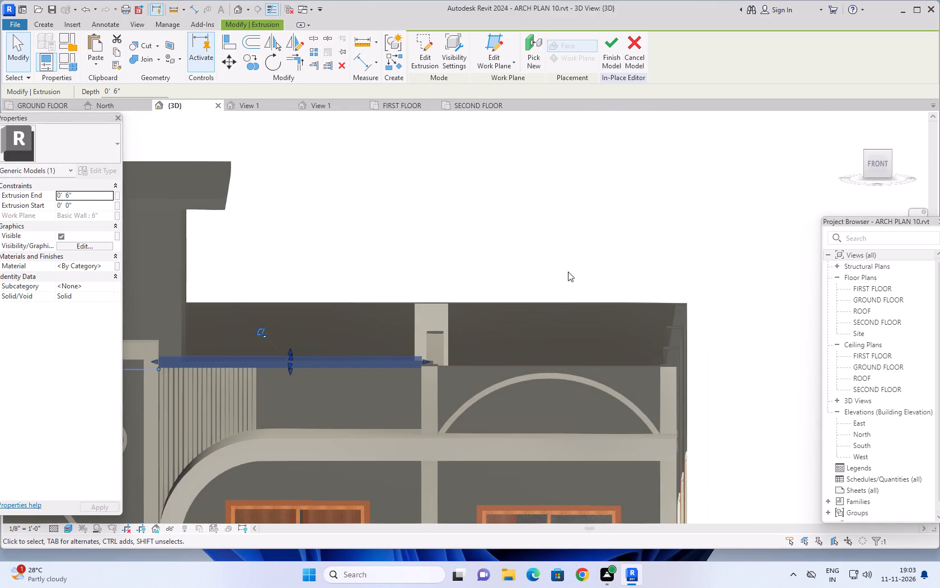
middle_drag(568, 272, 572, 265)
shift+middle_drag(566, 293, 568, 285)
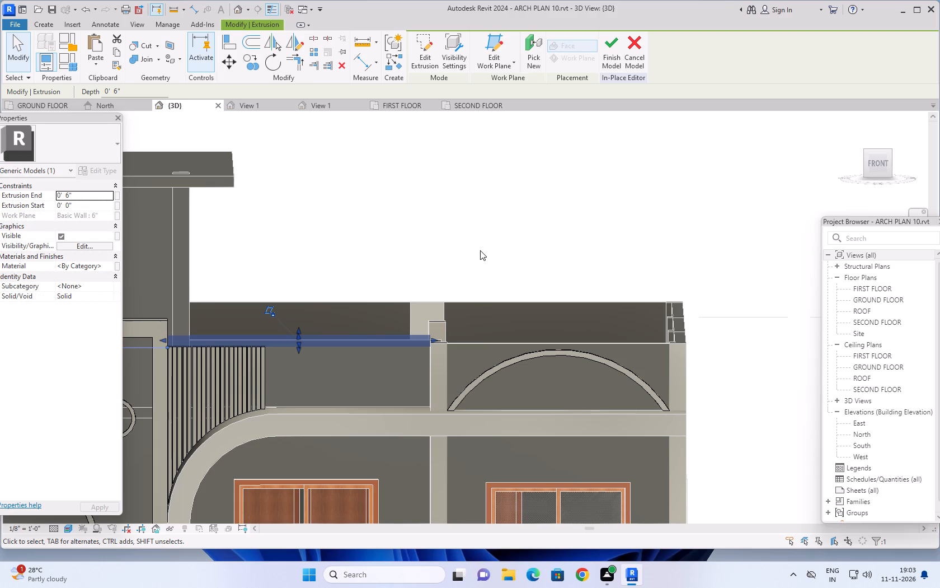
Finish the in-place facade model with the edited band.
click(617, 58)
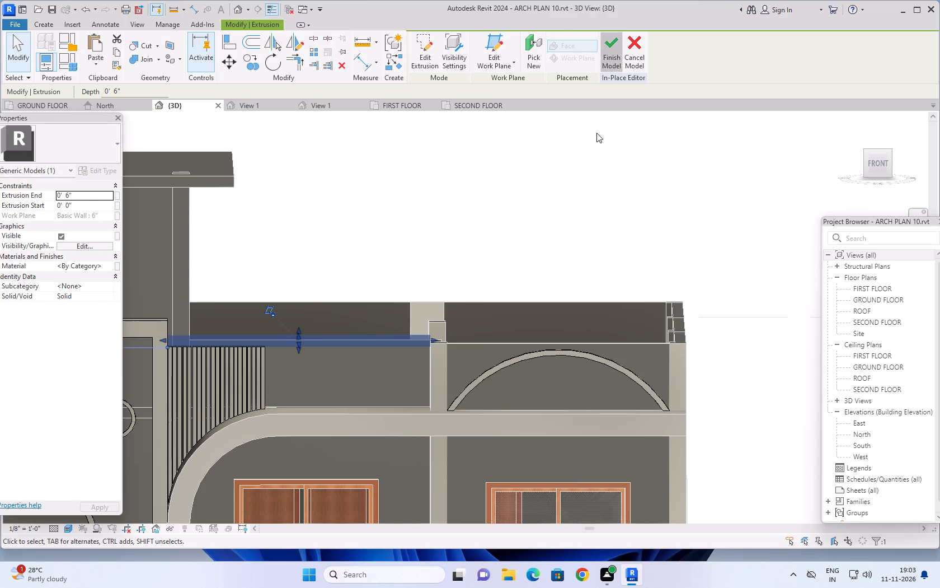
Switch the 3D view to the straight Front orientation and inspect the arched wall panel between the two upper columns.
middle_drag(593, 197, 606, 188)
scroll(609, 227, up, 1)
middle_drag(608, 227, 607, 227)
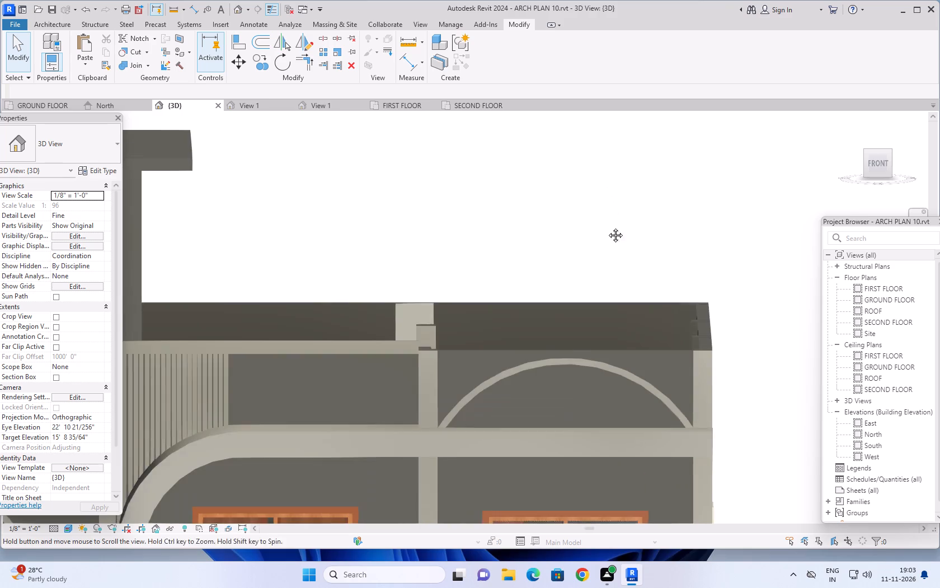
middle_drag(607, 227, 613, 217)
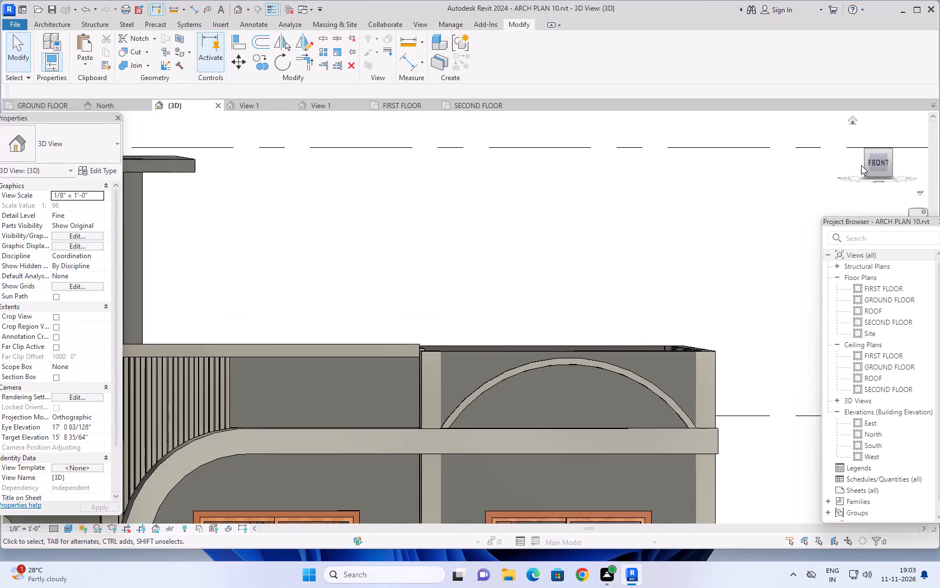
click(876, 161)
scroll(425, 312, up, 5)
scroll(482, 291, up, 5)
scroll(543, 315, up, 10)
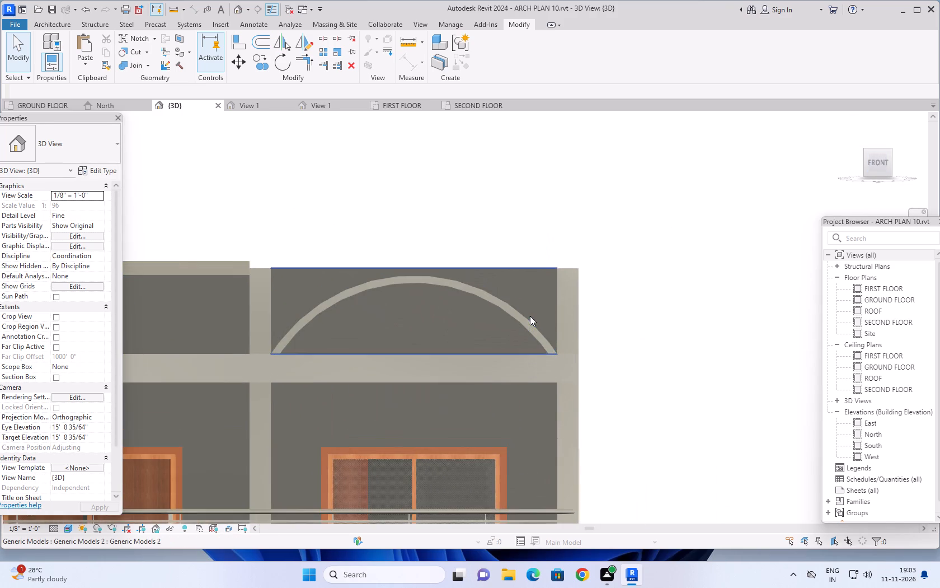
scroll(530, 310, up, 2)
middle_drag(535, 292, 592, 298)
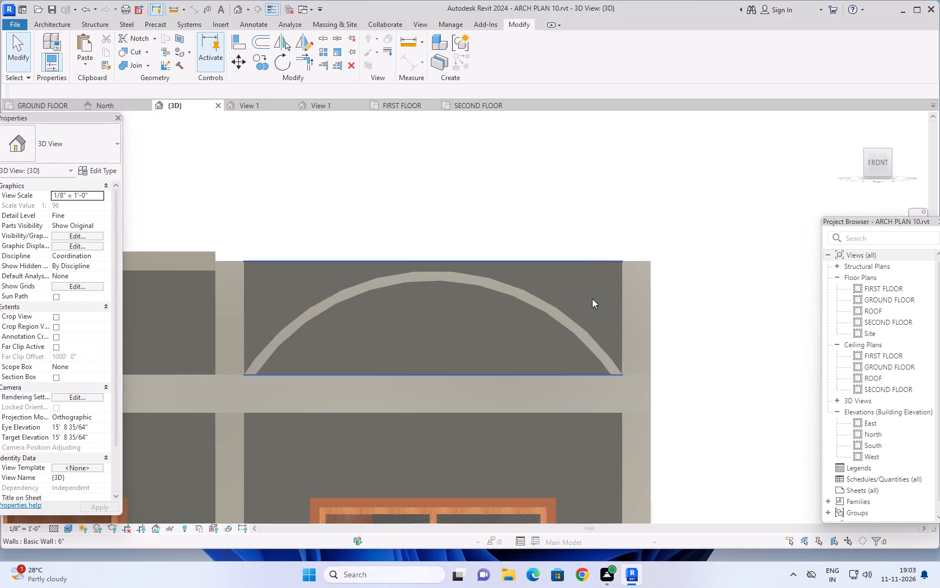
scroll(587, 297, up, 1)
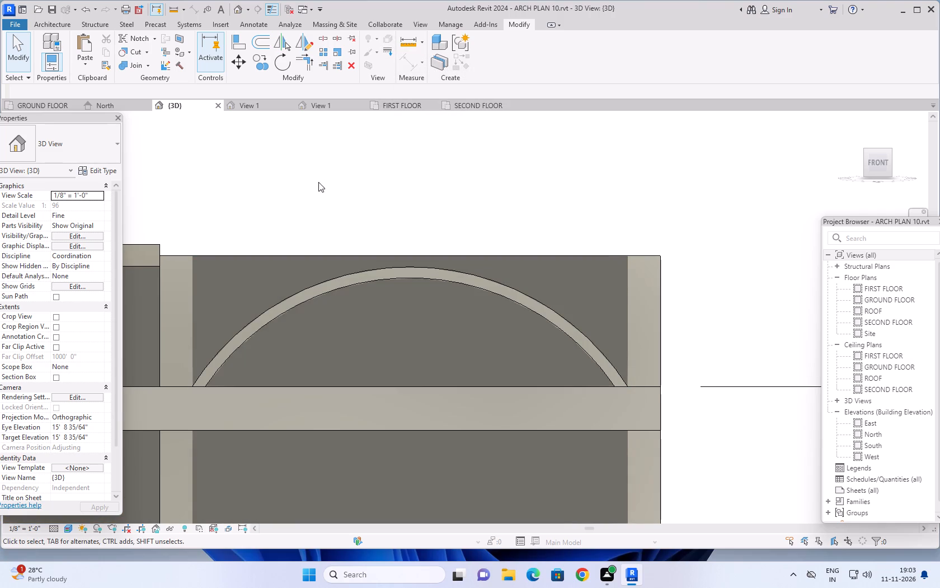
middle_drag(332, 176, 378, 172)
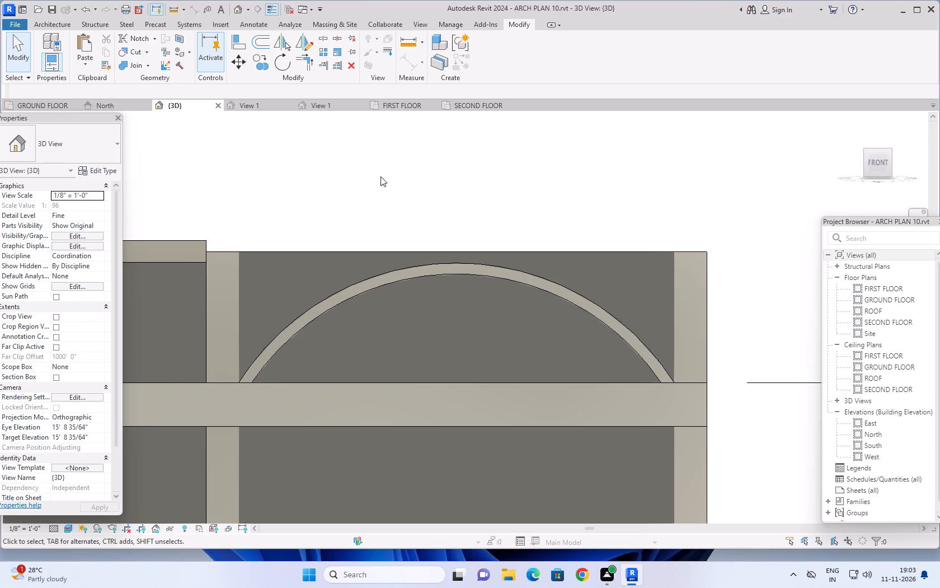
scroll(380, 179, down, 1)
middle_drag(385, 179, 389, 179)
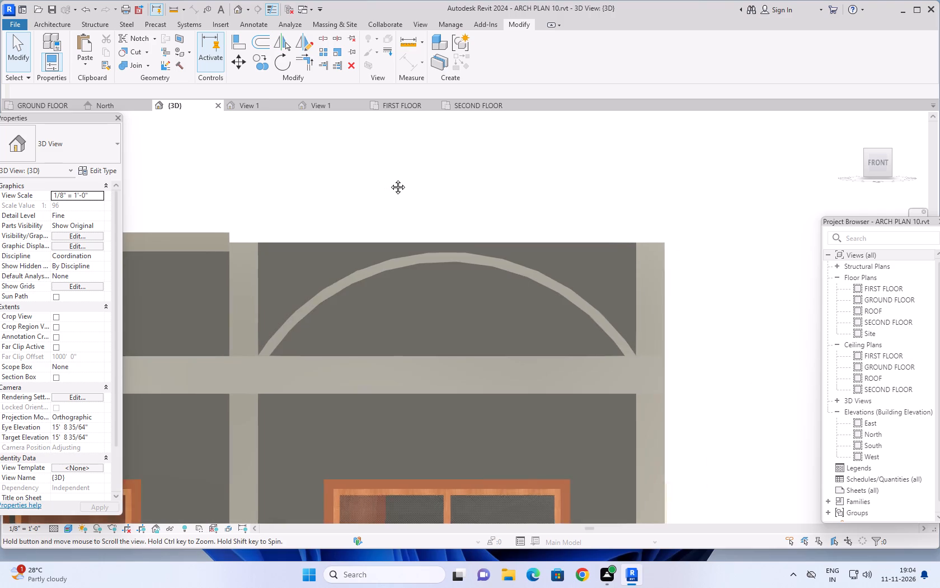
middle_drag(389, 179, 397, 178)
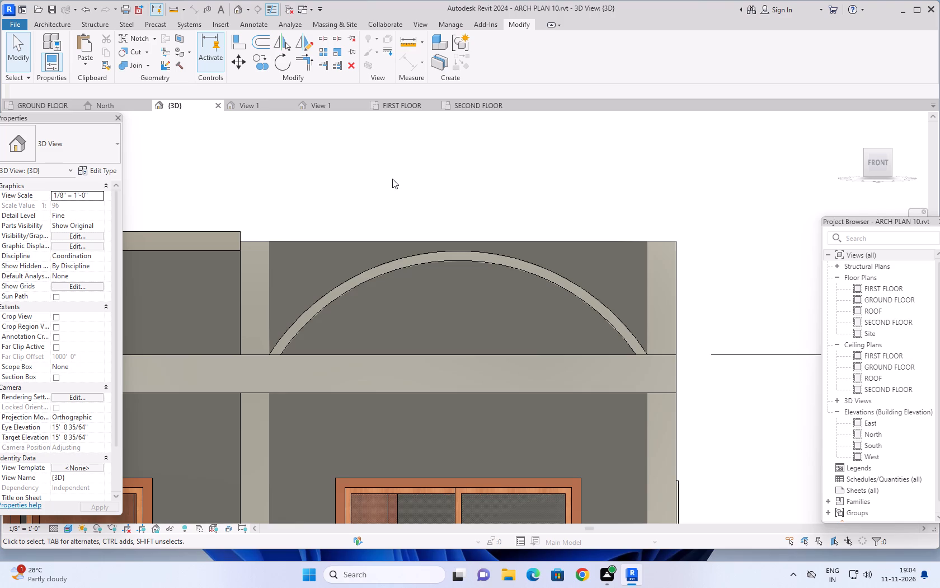
Examine the upper front facade around the arched wall panel, slats, curved band and balcony in the Front view.
middle_click(392, 179)
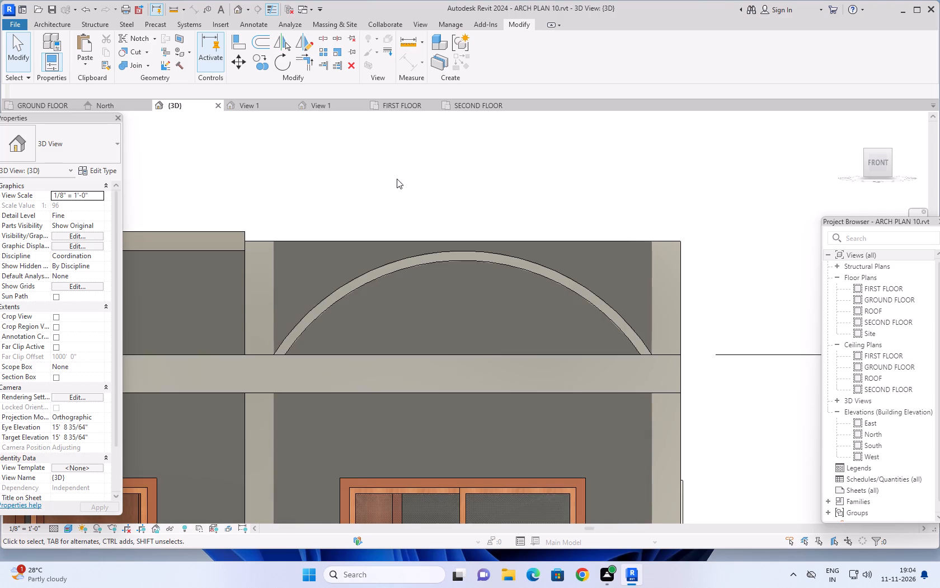
scroll(397, 179, down, 1)
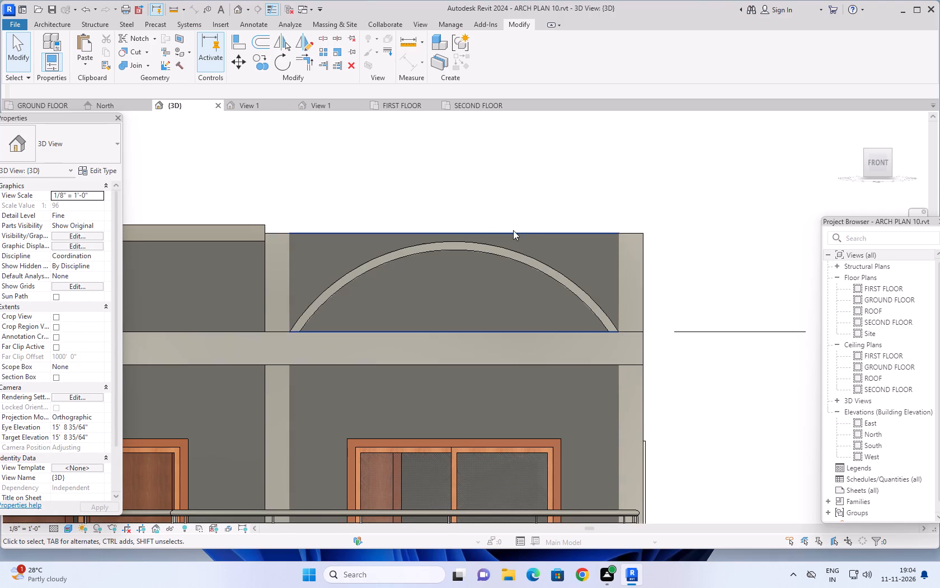
middle_drag(486, 195, 492, 193)
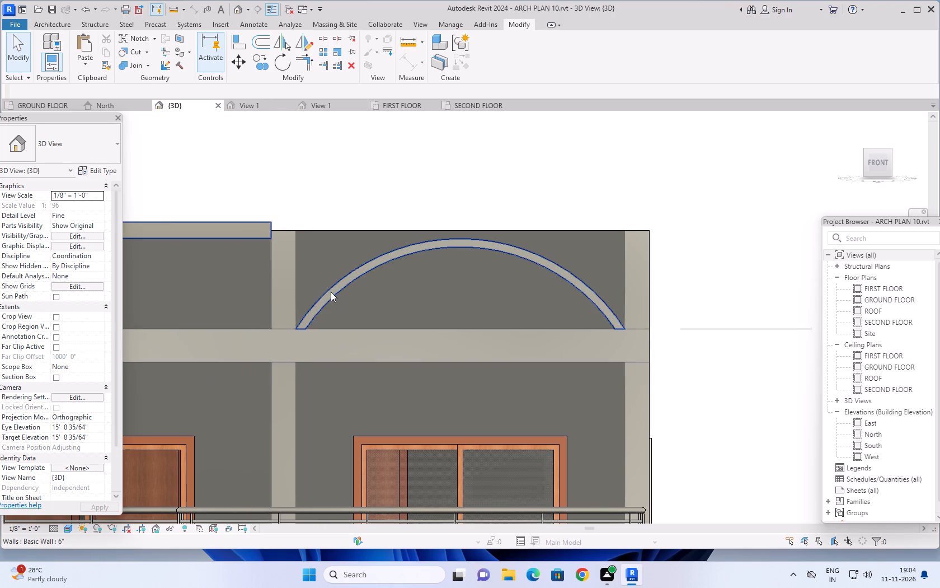
scroll(259, 443, down, 3)
middle_drag(283, 423, 452, 324)
scroll(452, 324, up, 1)
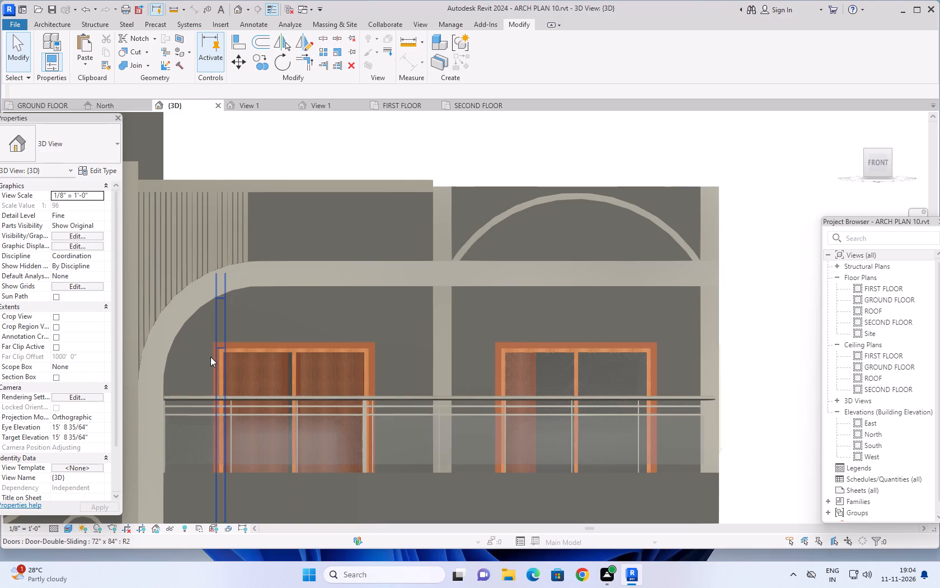
click(192, 236)
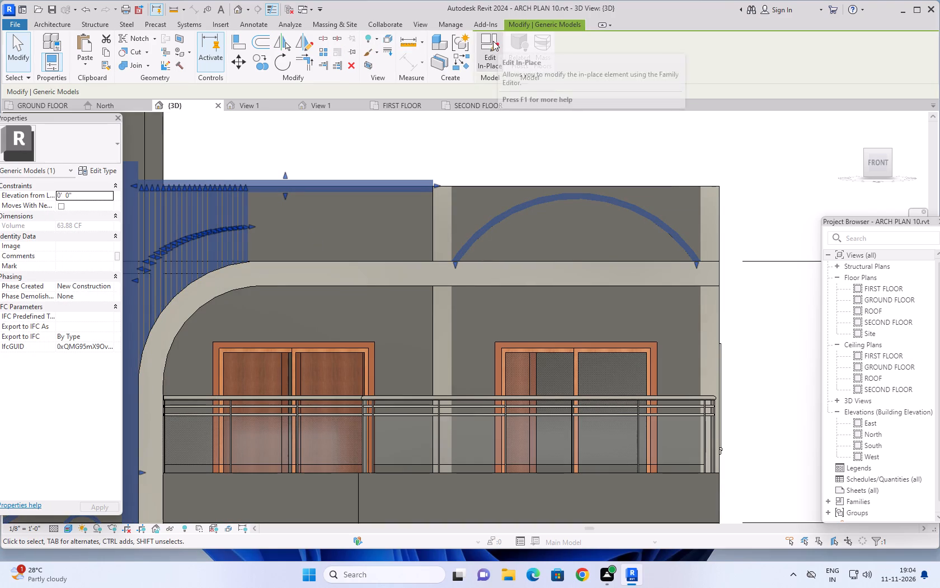
scroll(332, 313, down, 5)
middle_drag(359, 302, 387, 274)
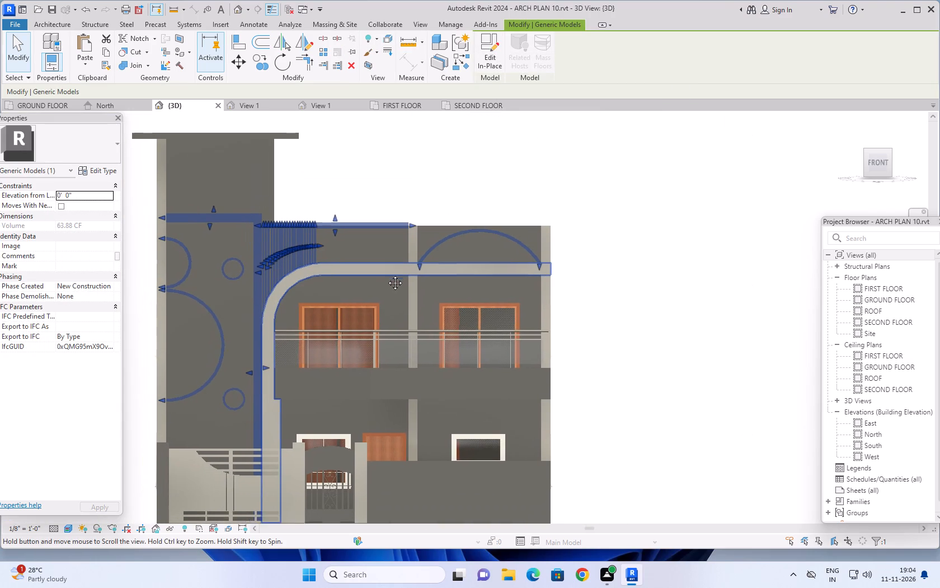
middle_drag(387, 274, 388, 274)
middle_drag(425, 178, 397, 210)
click(473, 211)
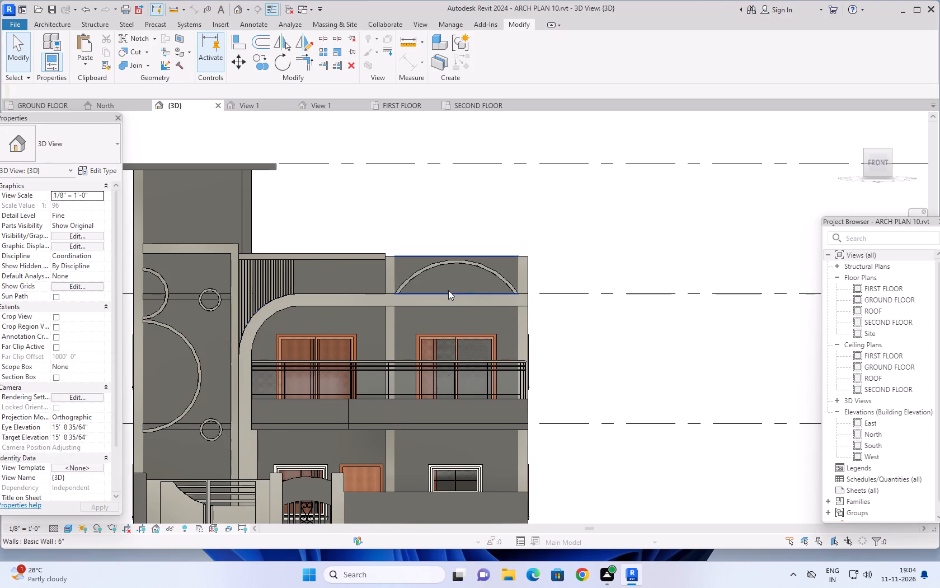
Open the curved band's in-place model for editing and start an extrusion with the arched 6" wall's face as work plane.
click(442, 300)
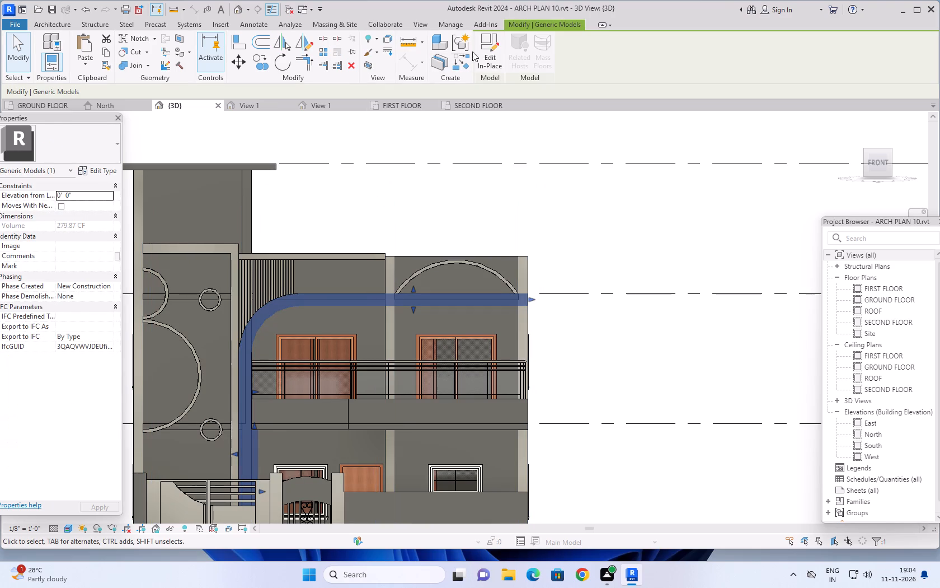
click(490, 44)
scroll(417, 248, up, 4)
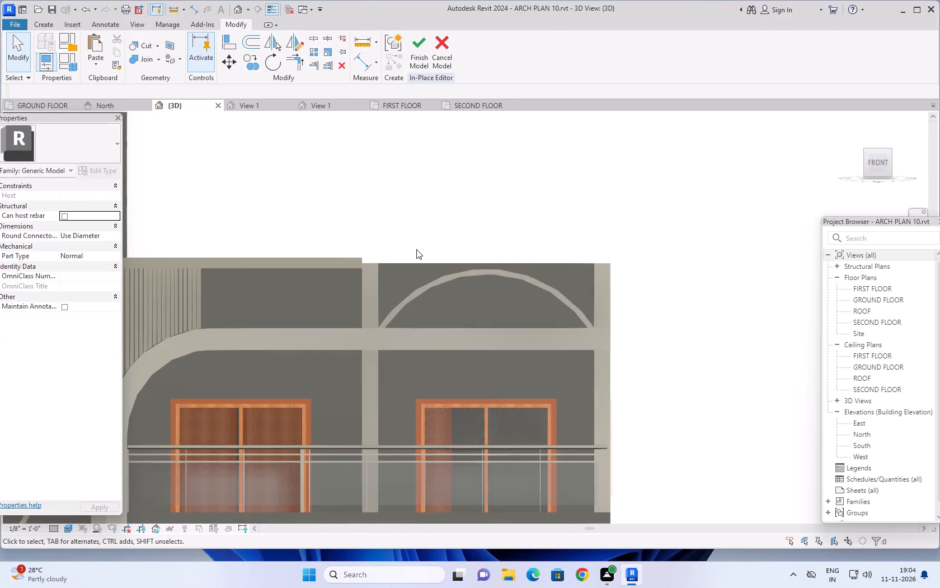
scroll(416, 249, up, 1)
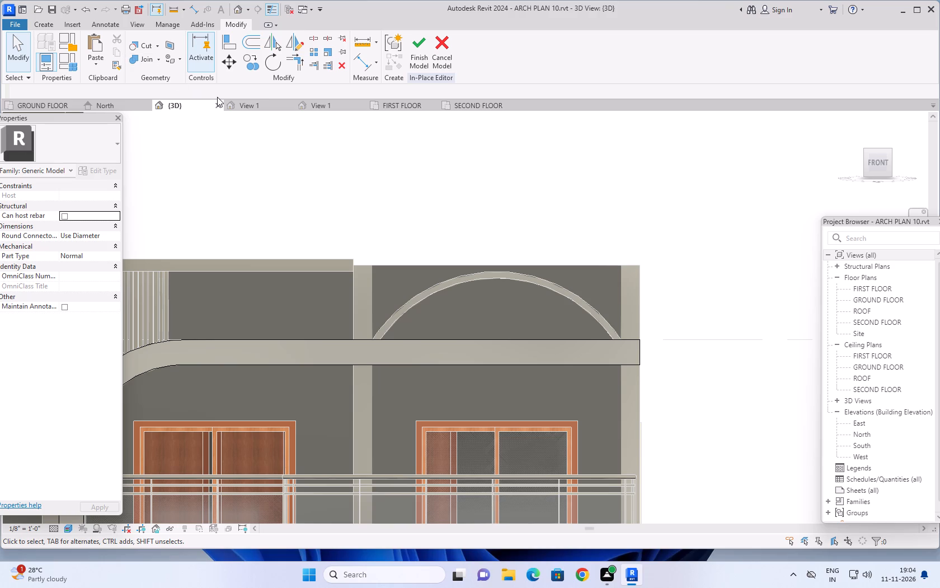
click(49, 21)
click(100, 47)
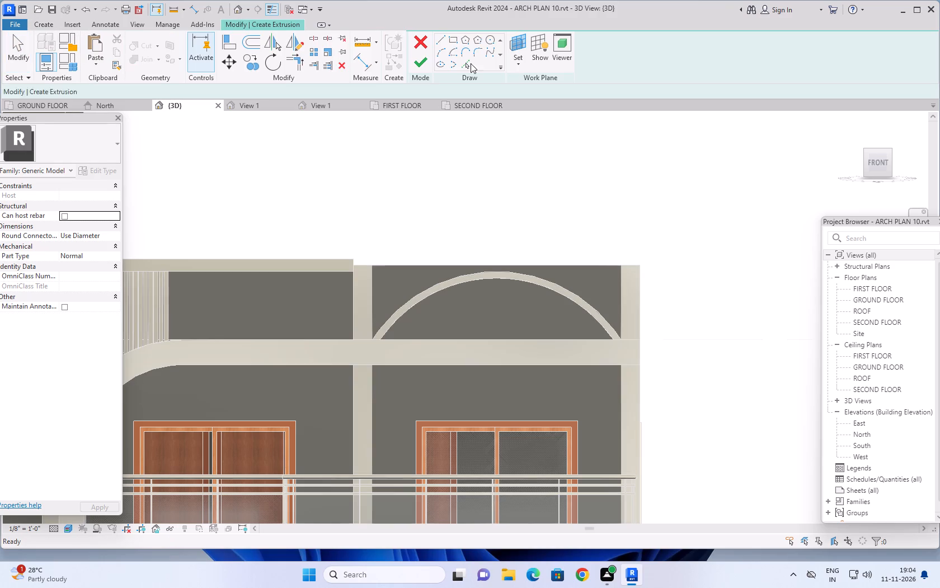
click(513, 60)
click(530, 103)
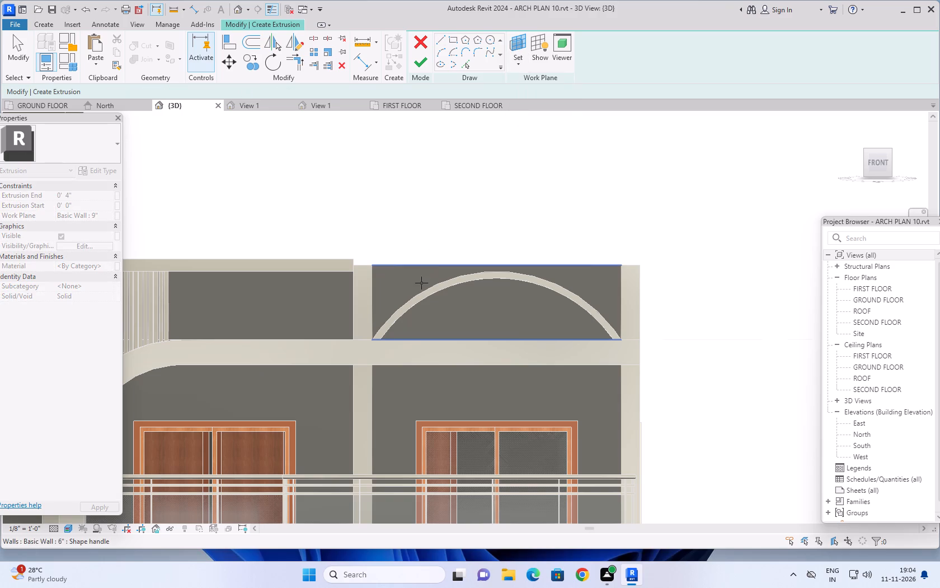
click(421, 283)
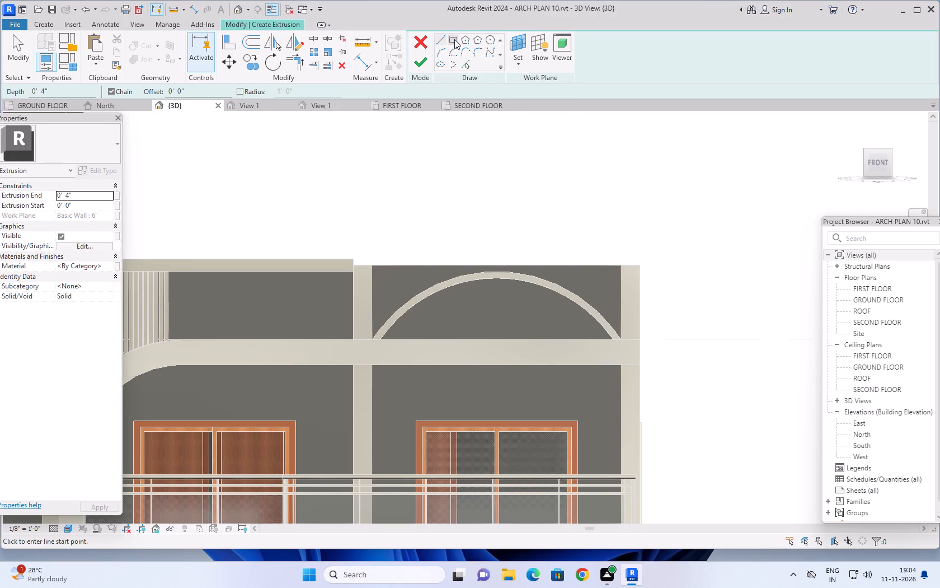
Sketch a rectangle about 10' wide and 3" high along the top edge of the arched wall, between its two columns.
click(454, 39)
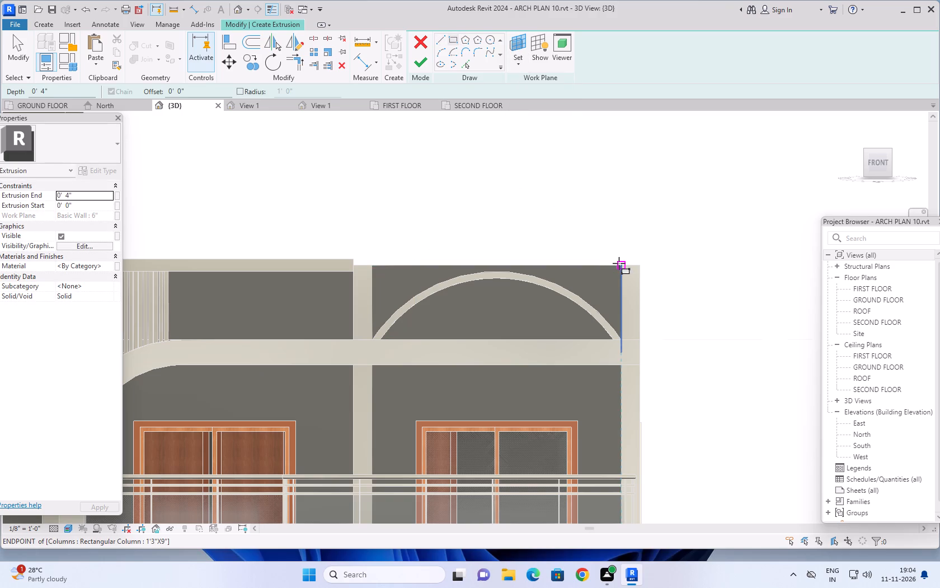
click(619, 263)
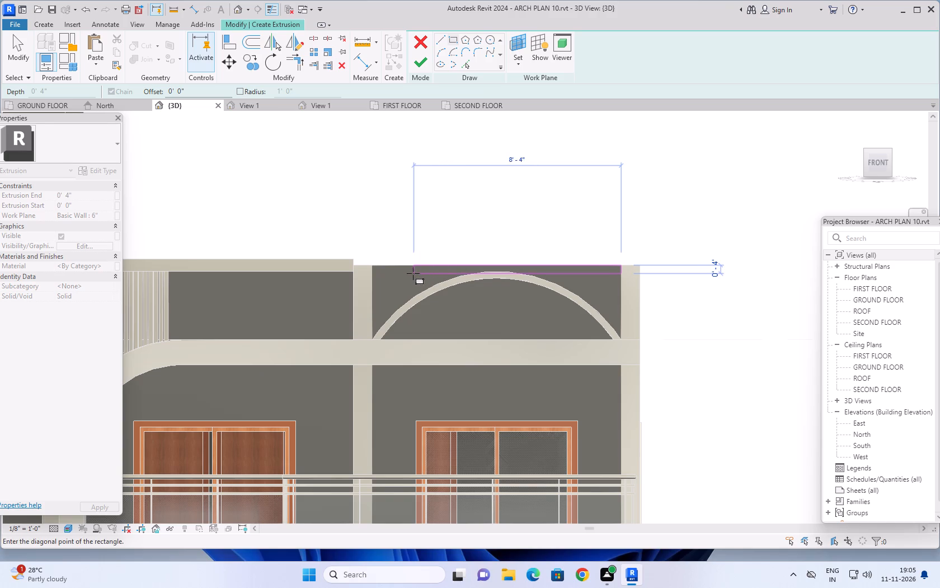
scroll(393, 273, up, 8)
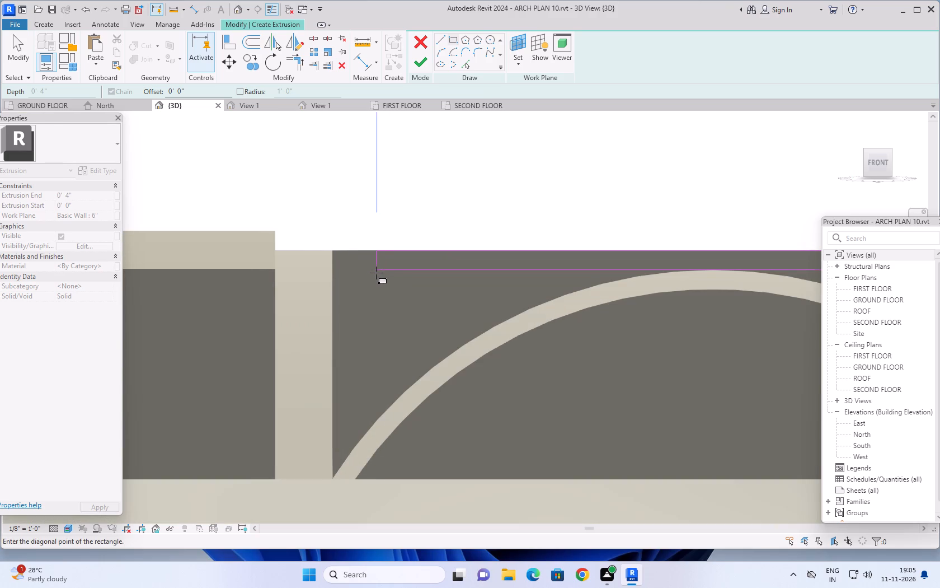
click(332, 269)
scroll(574, 335, down, 3)
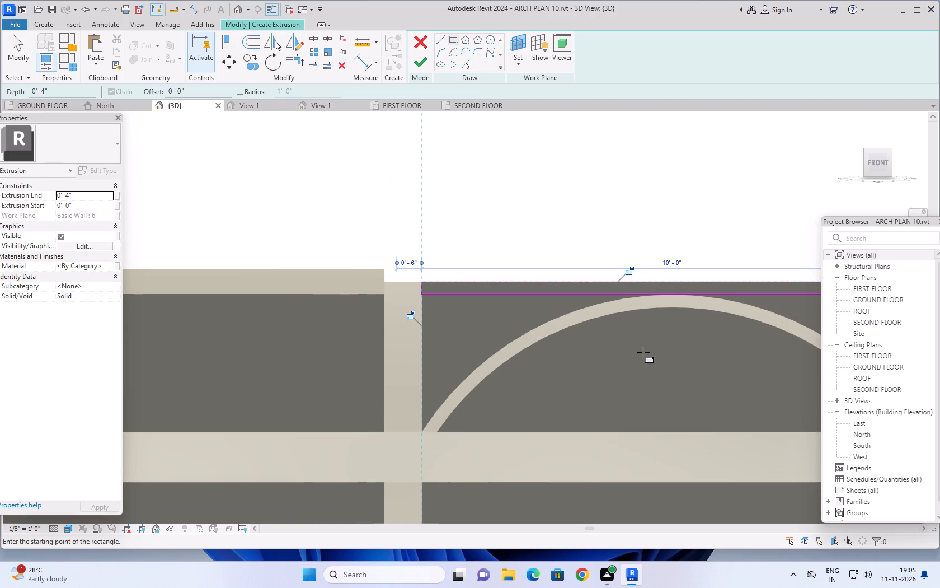
middle_drag(633, 348, 430, 345)
key(Escape)
key(Escape)
key(Escape)
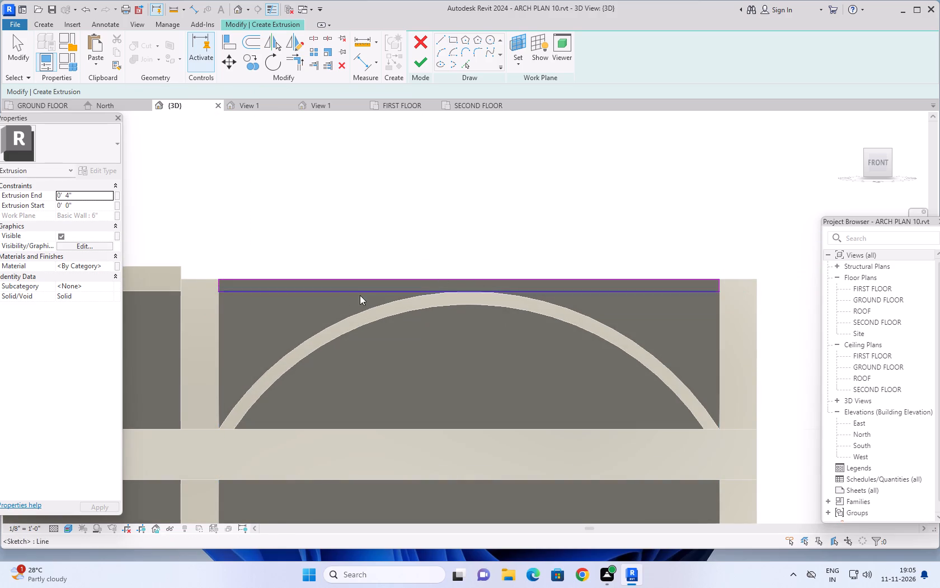
key(Escape)
Set the sketched rectangle's height to 6" by repositioning its top line.
click(316, 278)
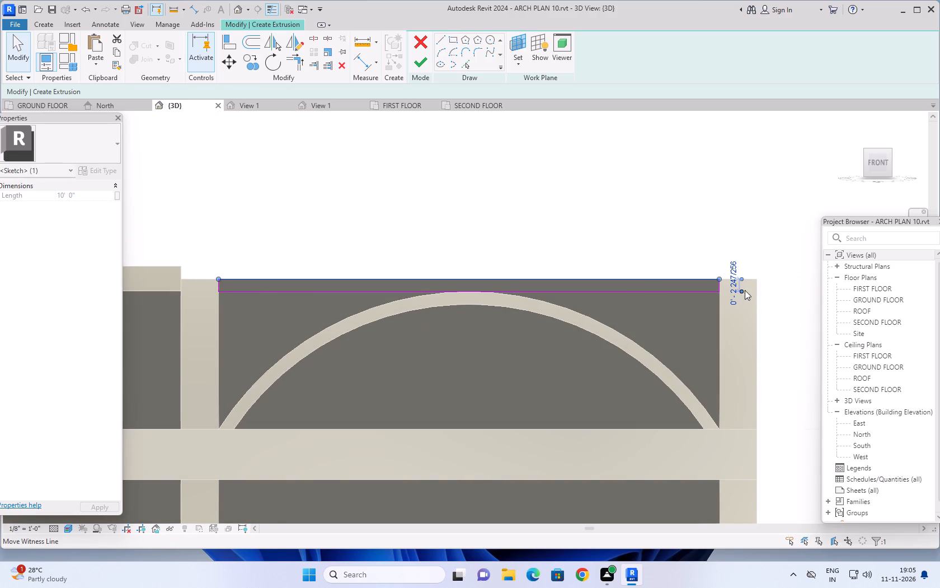
click(735, 279)
text(6")
key(Return)
key(Escape)
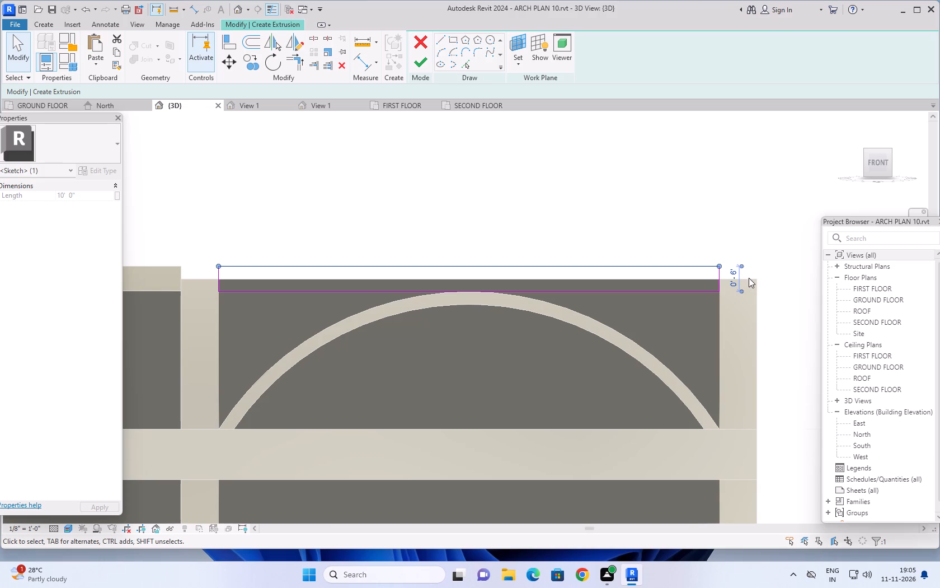
key(Escape)
scroll(681, 218, down, 8)
key(Escape)
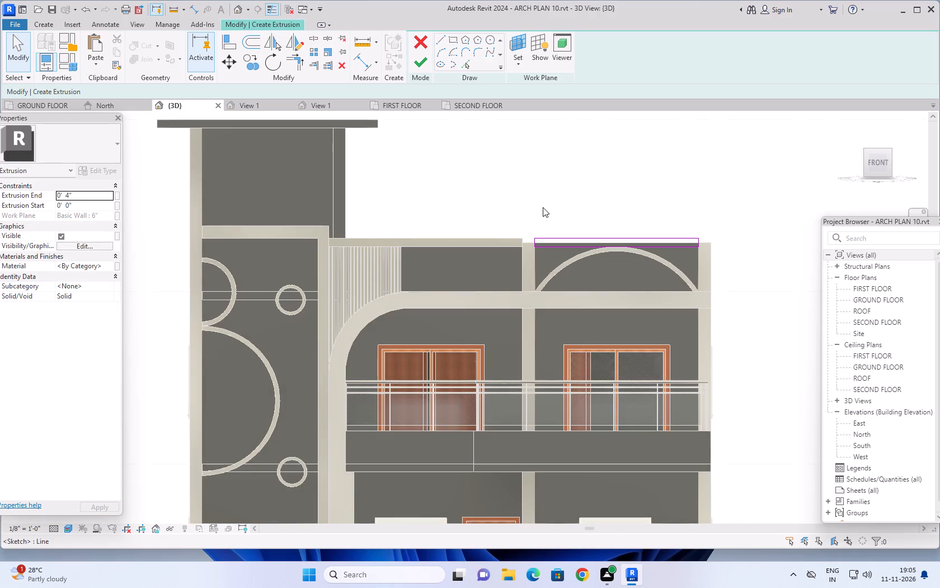
Finish the rectangle as a 4" deep extrusion and finish the in-place model.
click(424, 57)
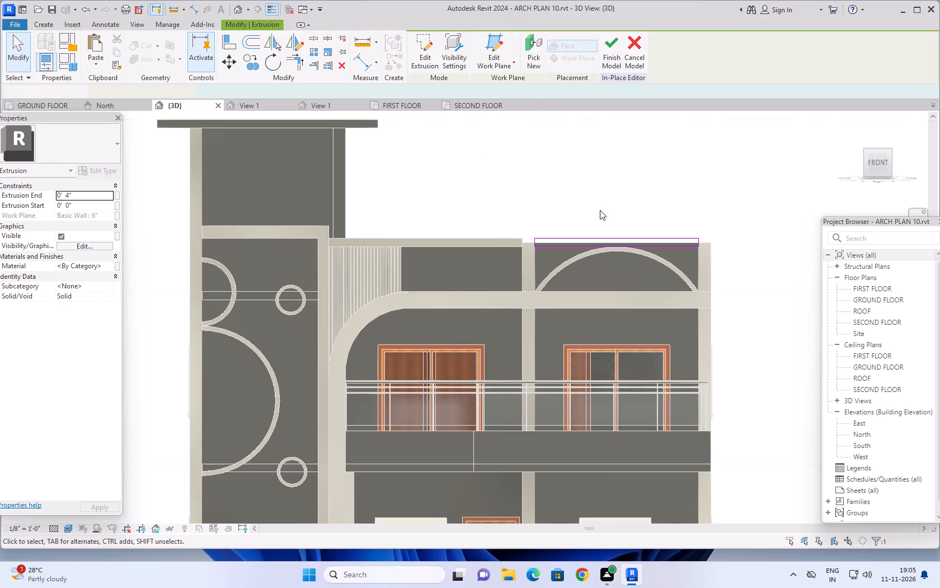
click(610, 53)
Examine the new band above the small arch and its adjoining columns in 3D from above, the side and the front.
scroll(646, 183, down, 1)
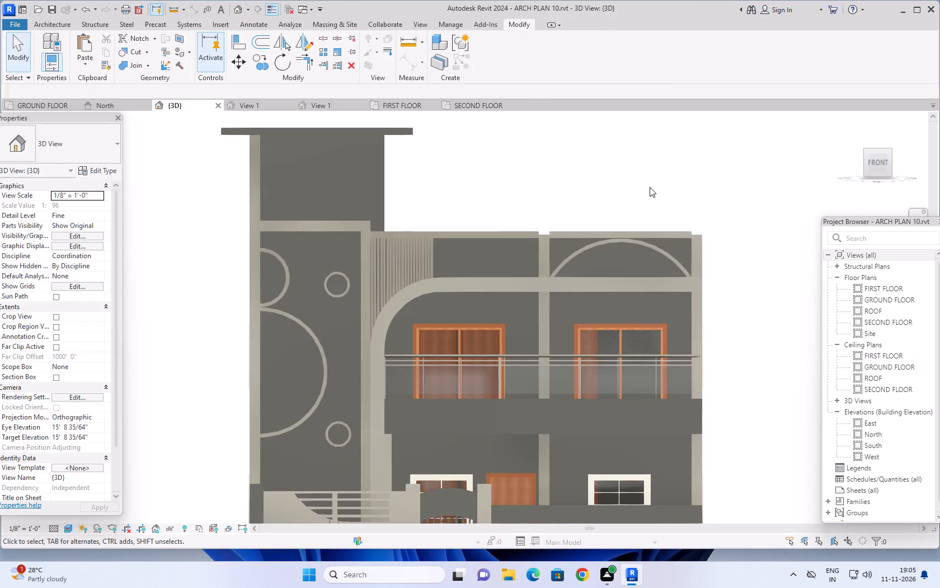
shift+middle_drag(649, 188, 552, 340)
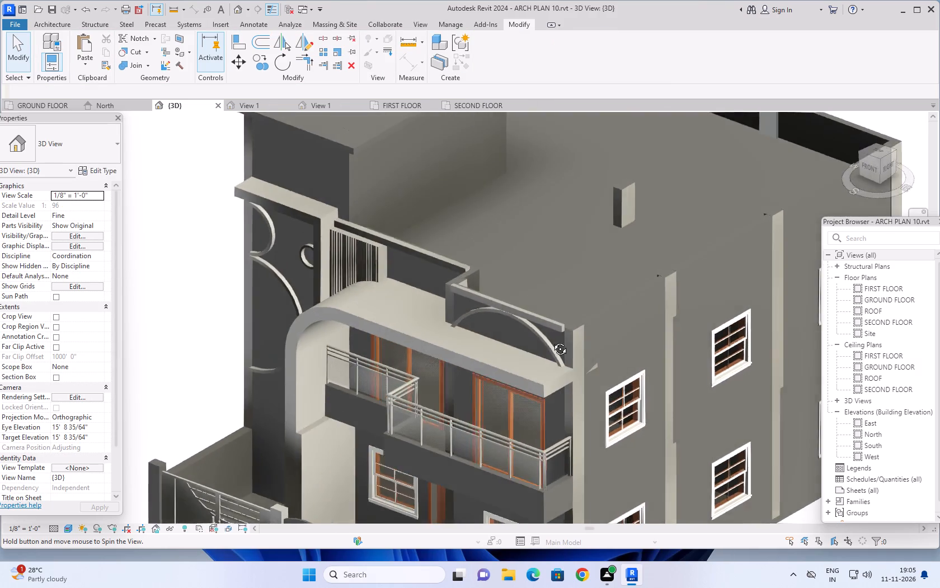
shift+middle_drag(552, 340, 640, 308)
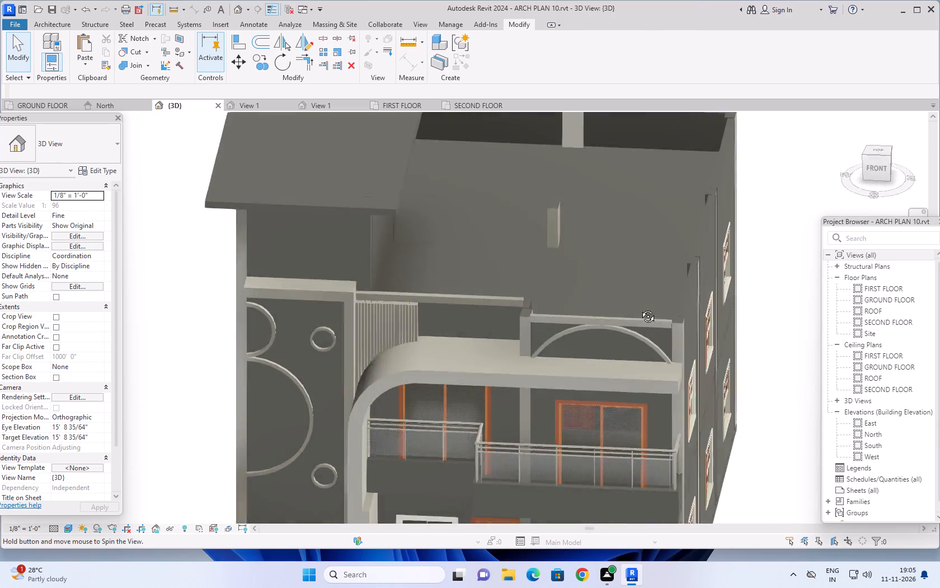
shift+middle_drag(640, 308, 664, 230)
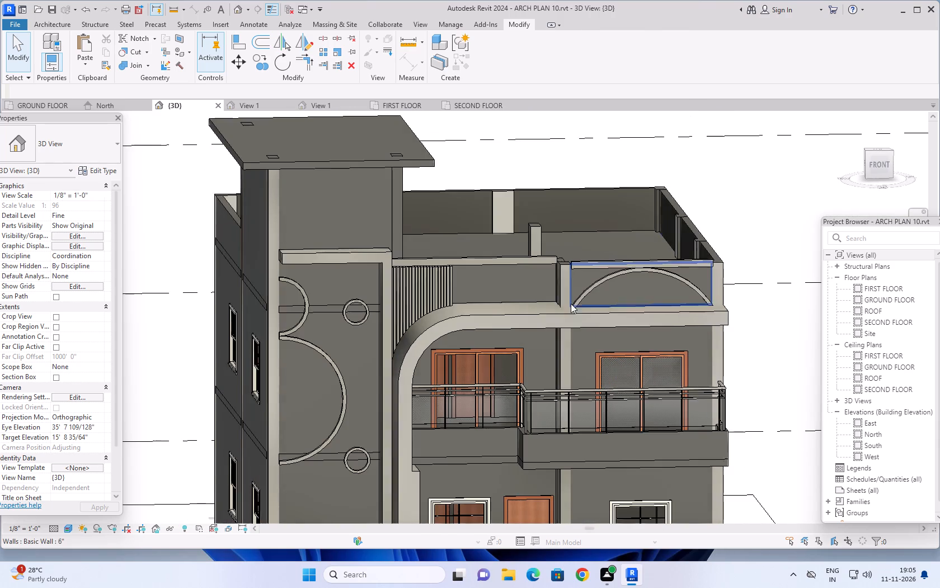
middle_drag(574, 299, 528, 351)
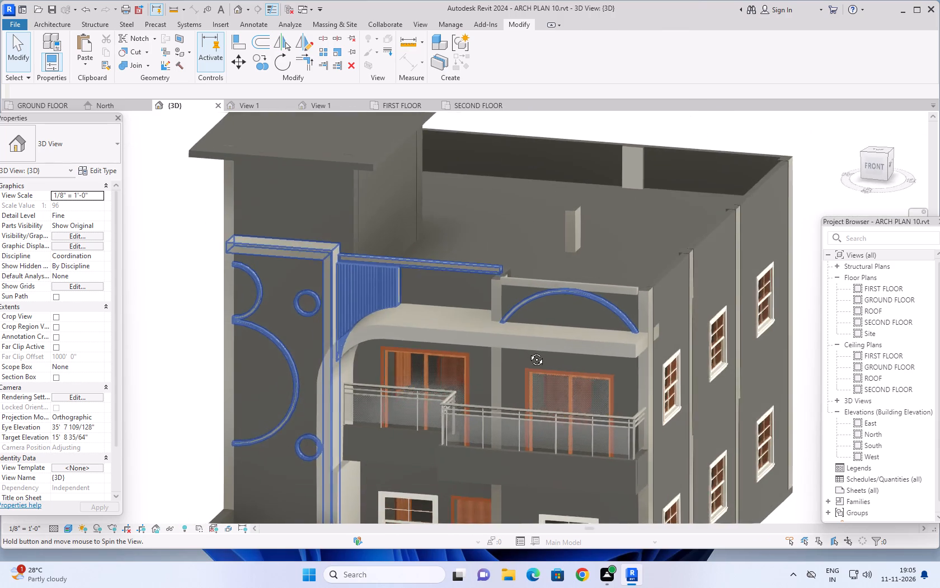
middle_drag(528, 351, 529, 356)
key(Escape)
key(Escape)
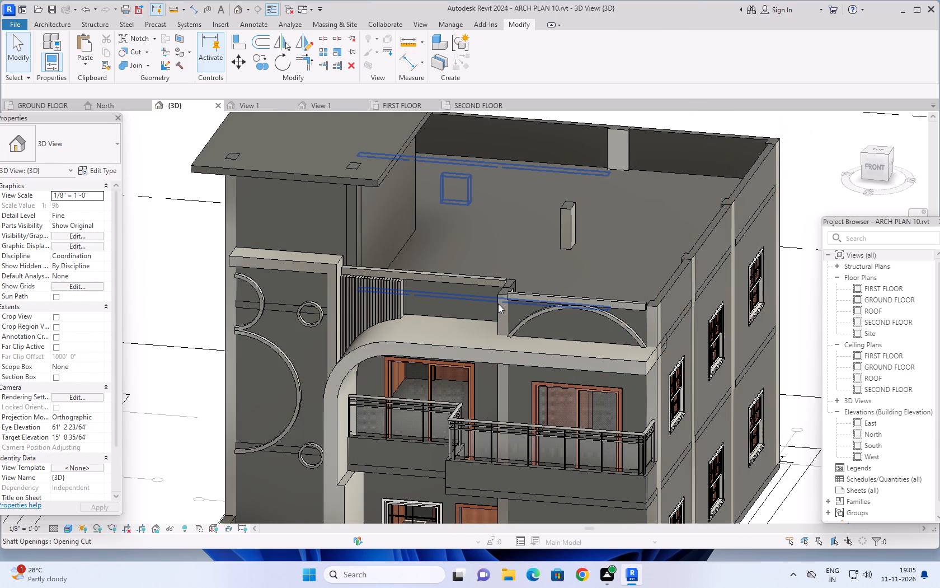
Set the top offset of both columns flanking the small arch to -7'.
click(502, 296)
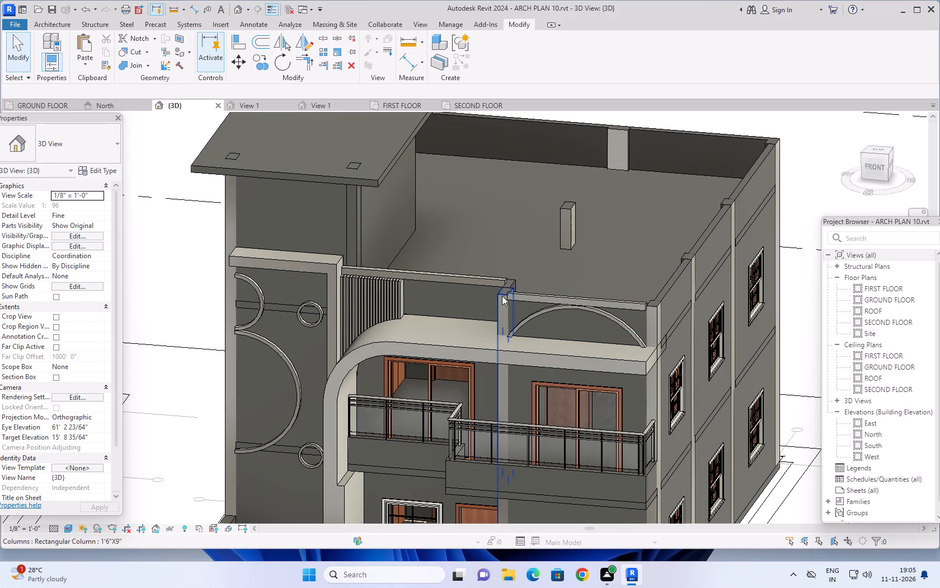
ctrl+click(651, 310)
ctrl+middle_drag(573, 278, 573, 272)
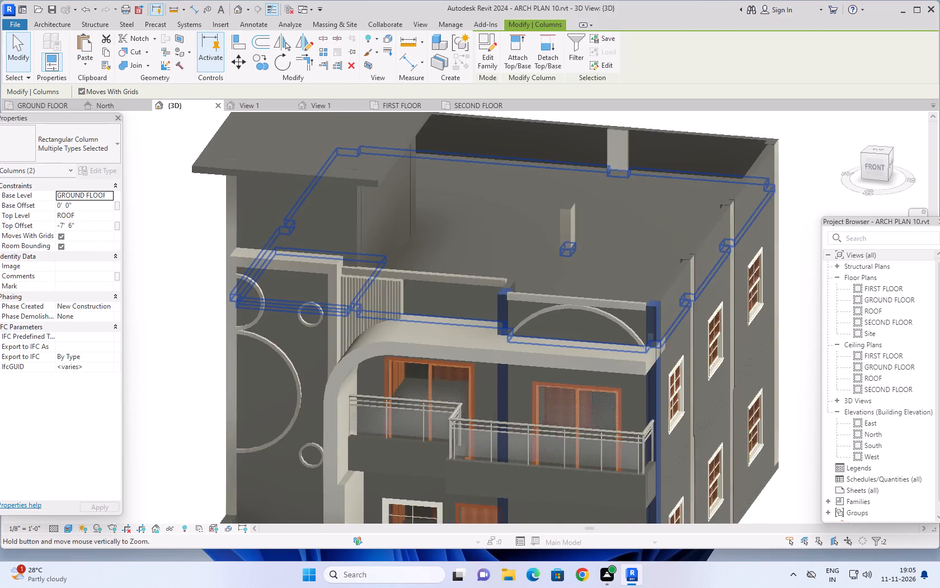
ctrl+middle_drag(573, 272, 582, 246)
shift+middle_drag(583, 263, 618, 178)
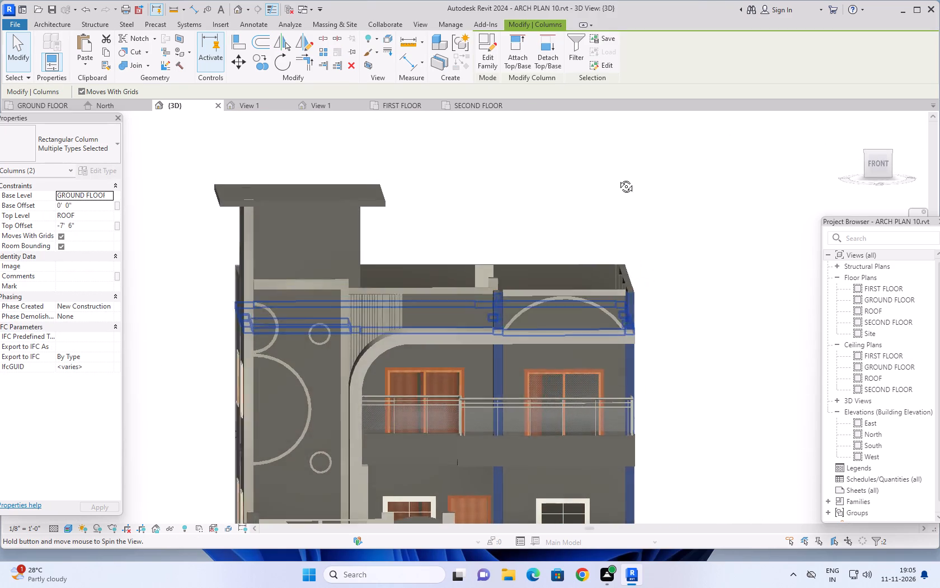
shift+middle_drag(618, 178, 618, 170)
scroll(552, 207, up, 1)
shift+middle_drag(571, 228, 554, 229)
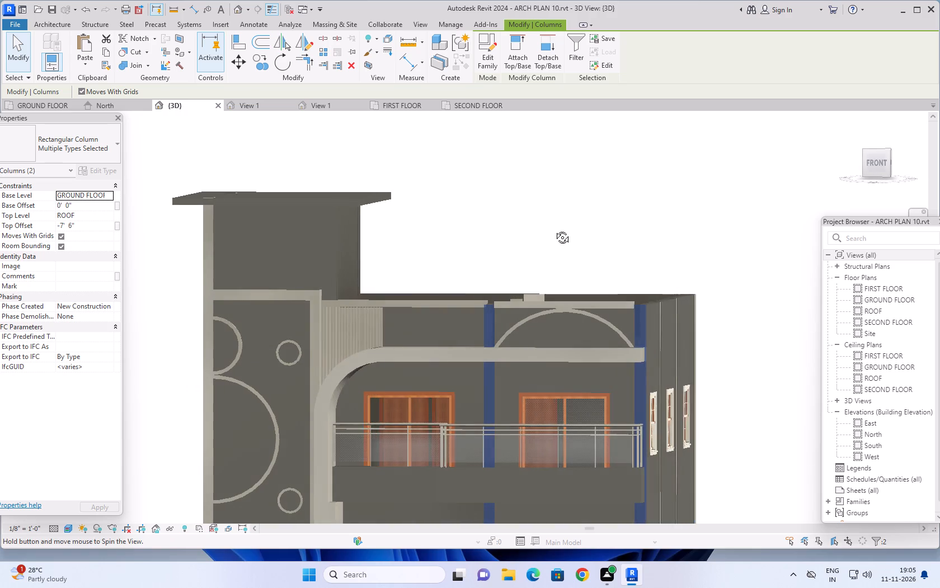
shift+middle_drag(554, 229, 562, 226)
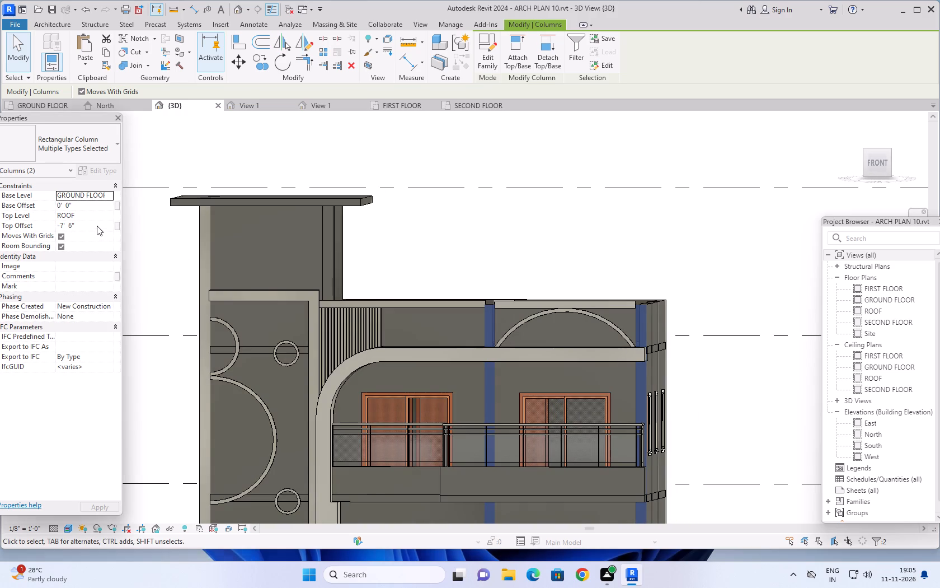
click(97, 226)
text(-7')
key(Return)
key(Return)
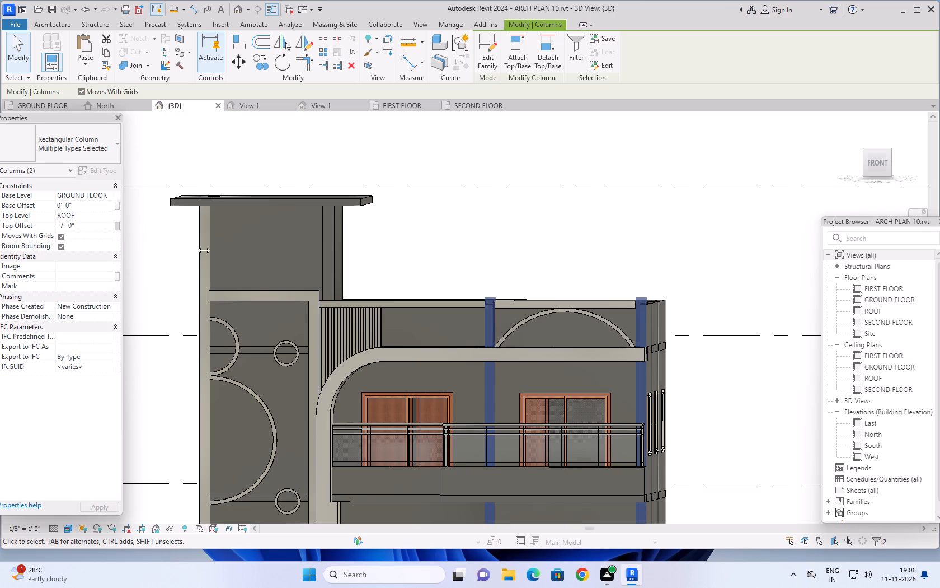
Set the top offset of both columns flanking the small arch to -6' 6".
click(82, 226)
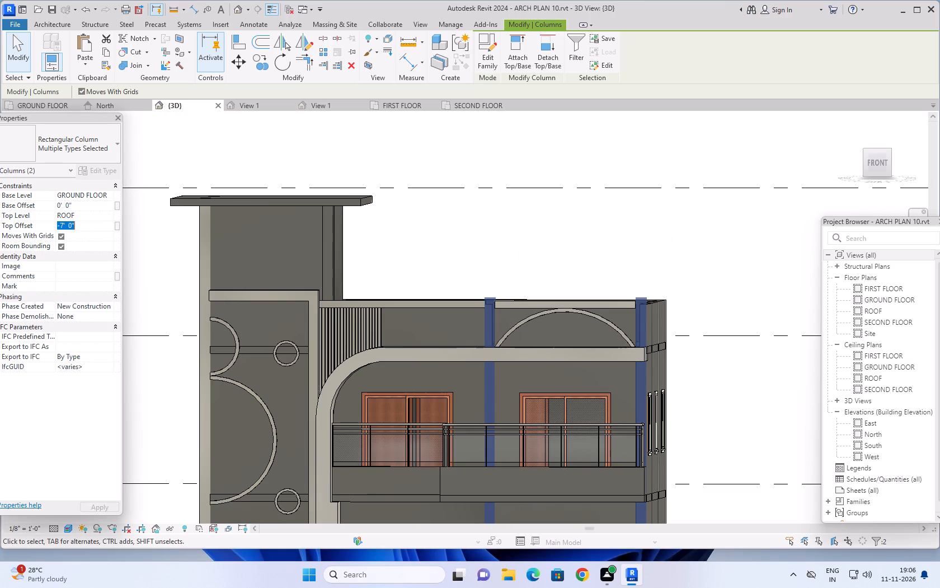
text(-6'6")
key(Return)
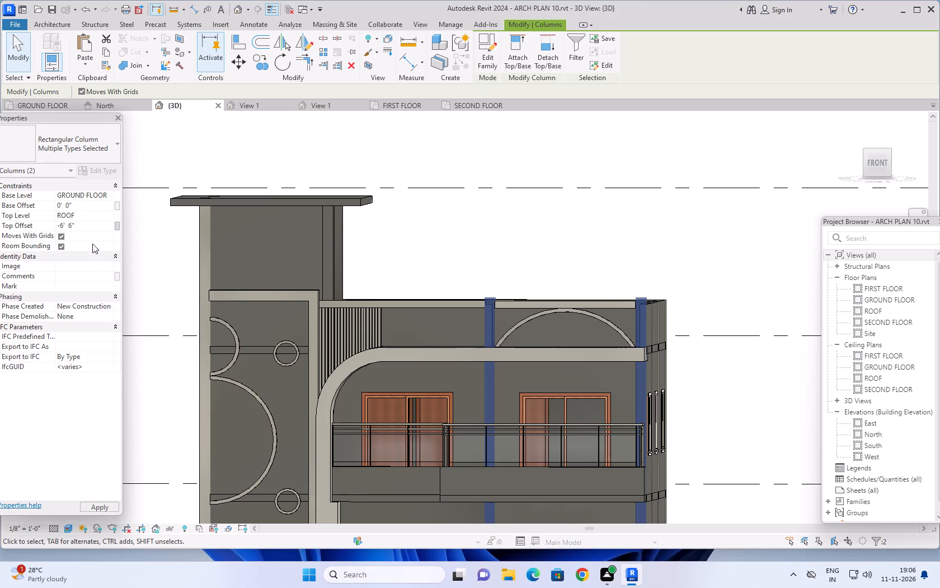
key(Escape)
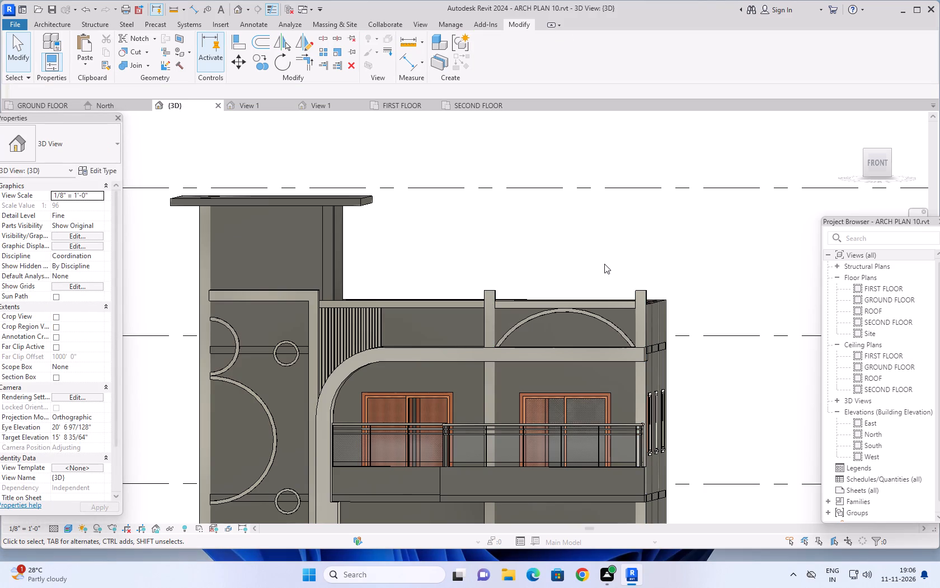
Examine the front facade as a whole and the upper area around the small arch, its columns and the curved band.
shift+middle_drag(604, 265, 612, 265)
scroll(682, 321, down, 3)
shift+middle_click(697, 363)
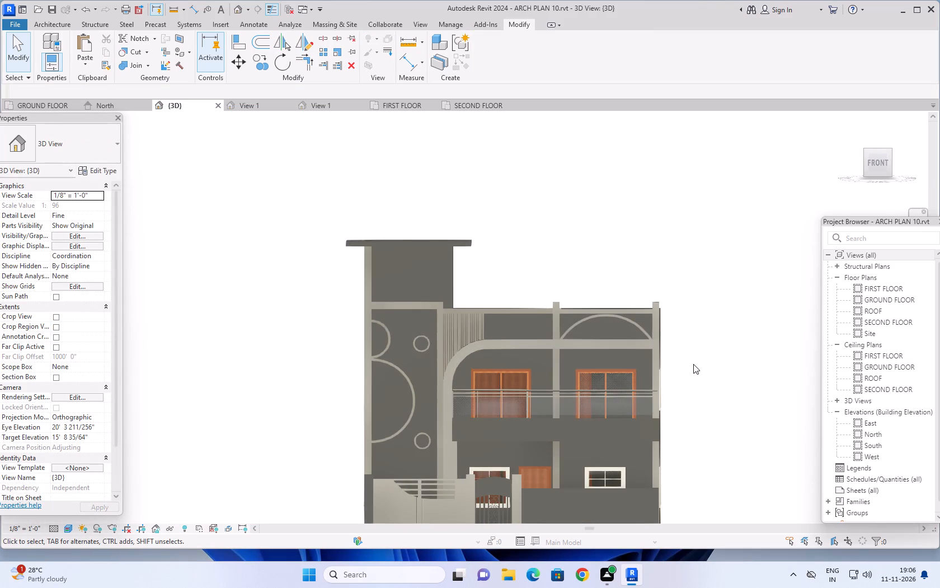
scroll(693, 364, down, 2)
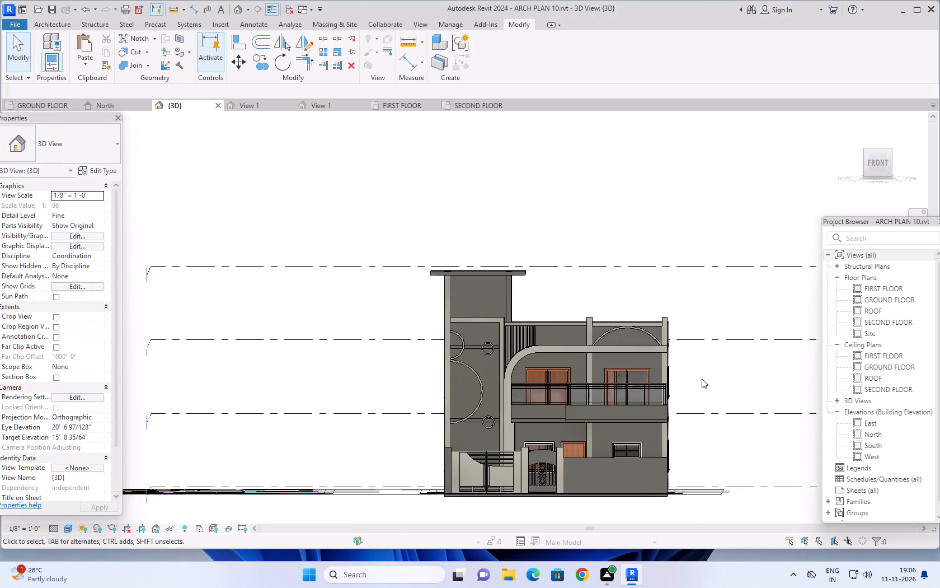
middle_drag(698, 371, 733, 399)
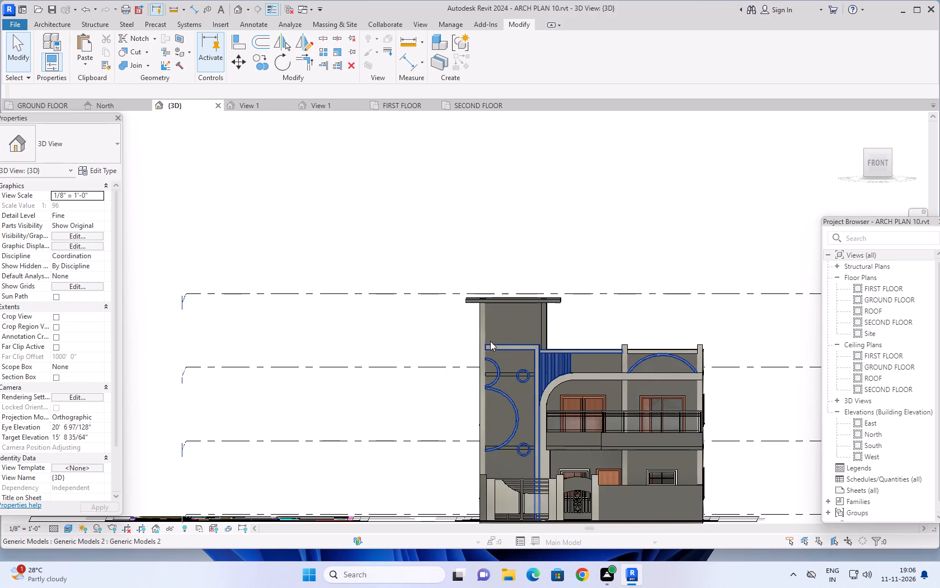
scroll(507, 335, up, 2)
scroll(643, 314, down, 1)
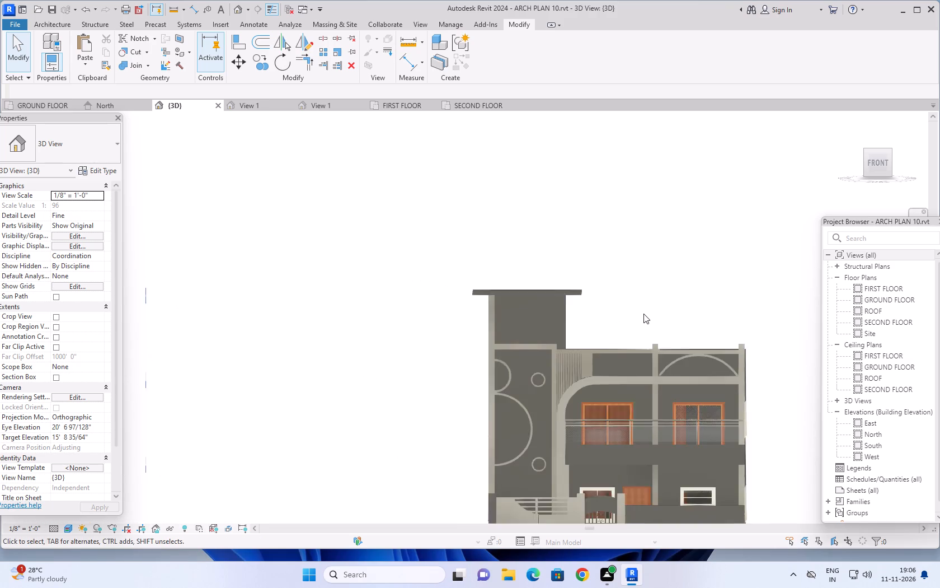
scroll(643, 314, down, 1)
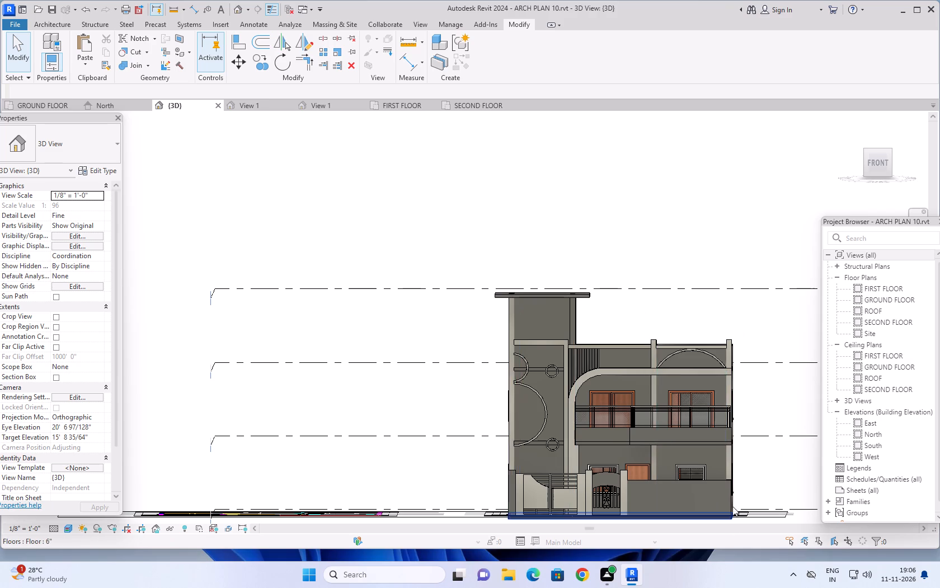
scroll(775, 446, up, 2)
middle_drag(783, 390, 741, 362)
scroll(590, 322, up, 3)
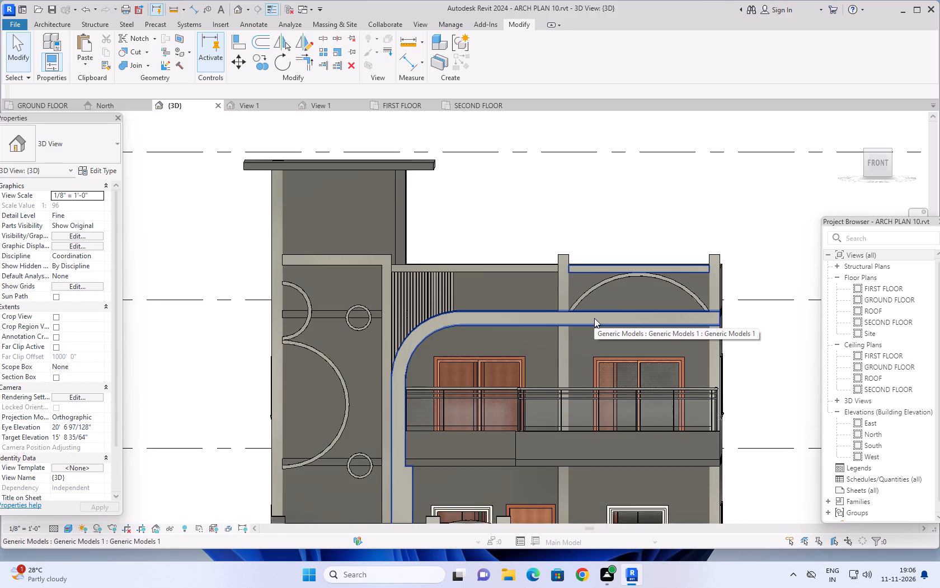
scroll(595, 320, up, 2)
key(Escape)
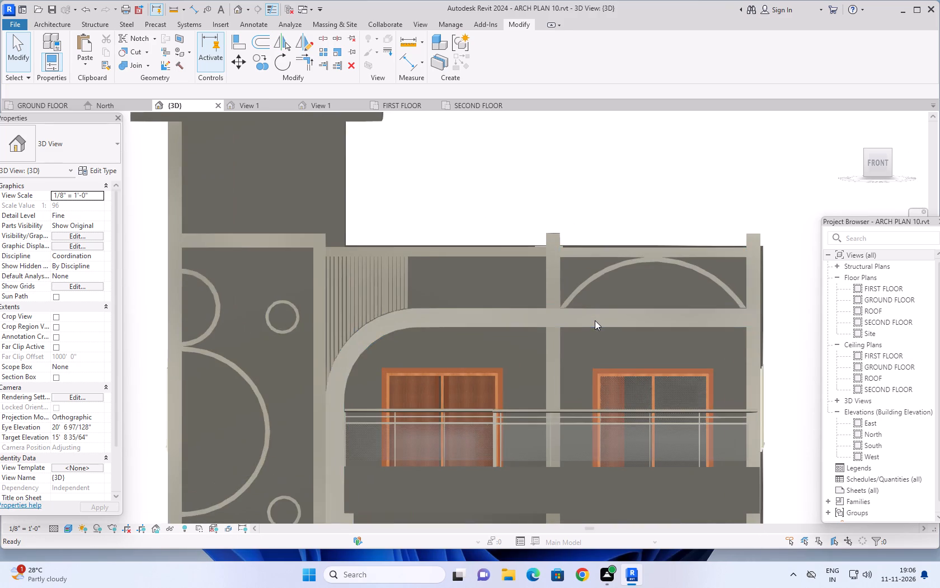
Edit the curved facade band in place and start a void extrusion with the band's front face as its work plane.
click(609, 320)
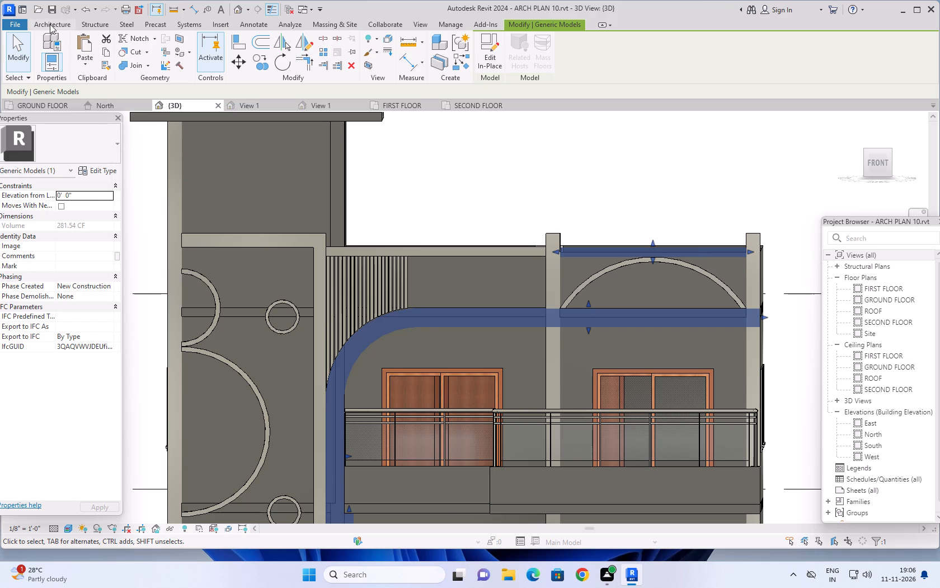
click(490, 43)
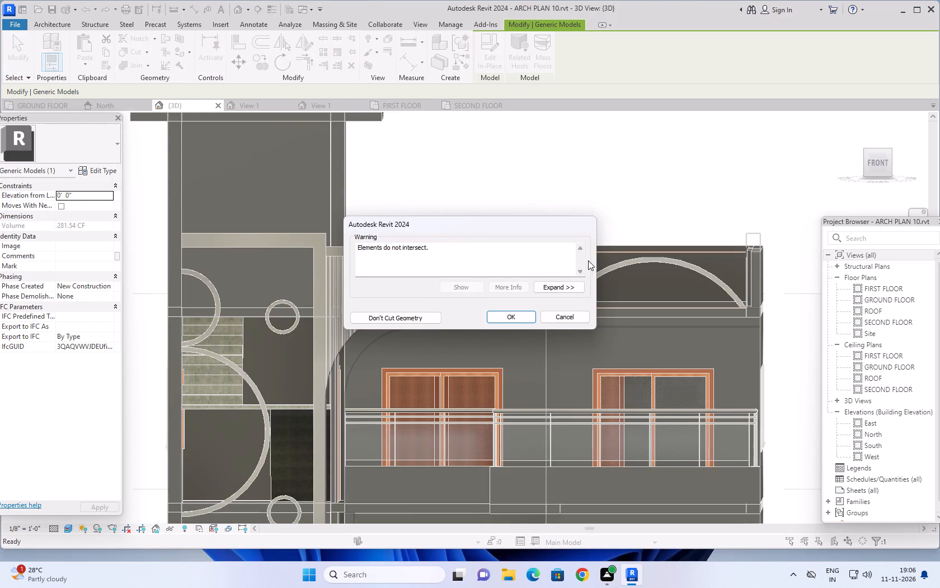
click(532, 315)
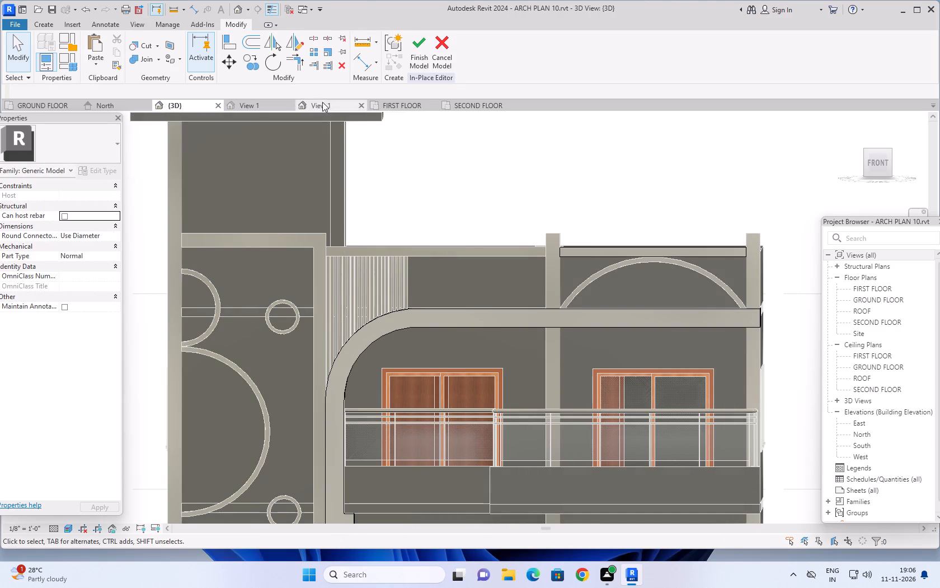
click(43, 22)
click(224, 66)
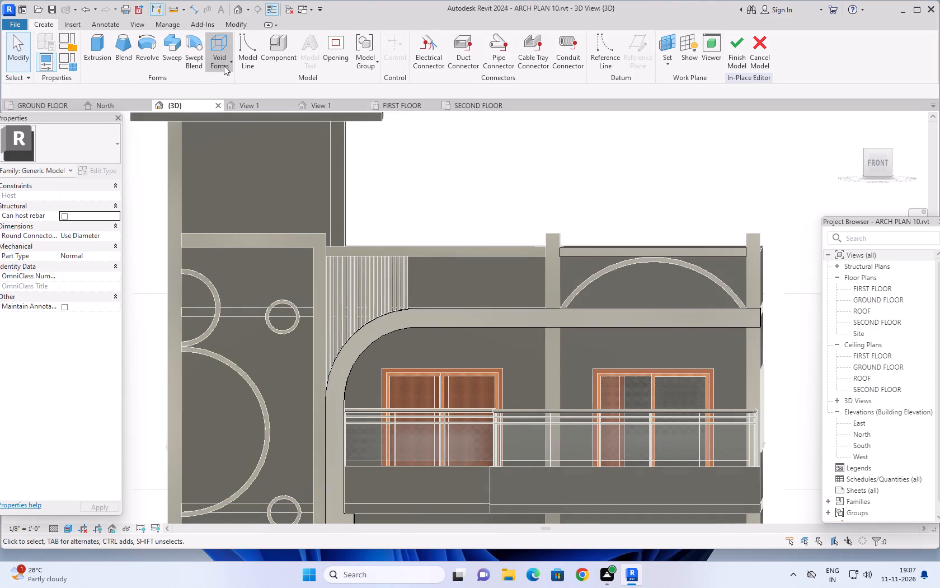
click(240, 87)
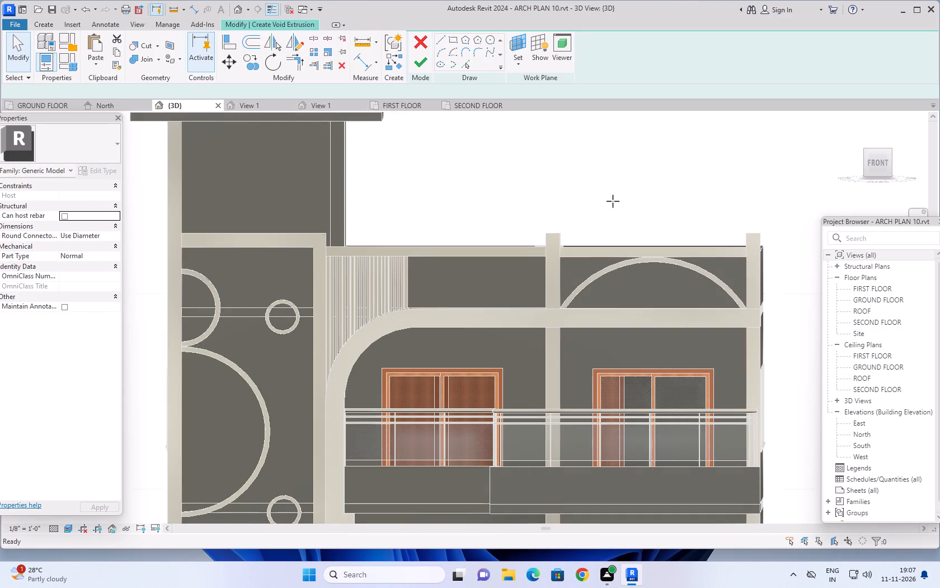
click(517, 66)
click(536, 105)
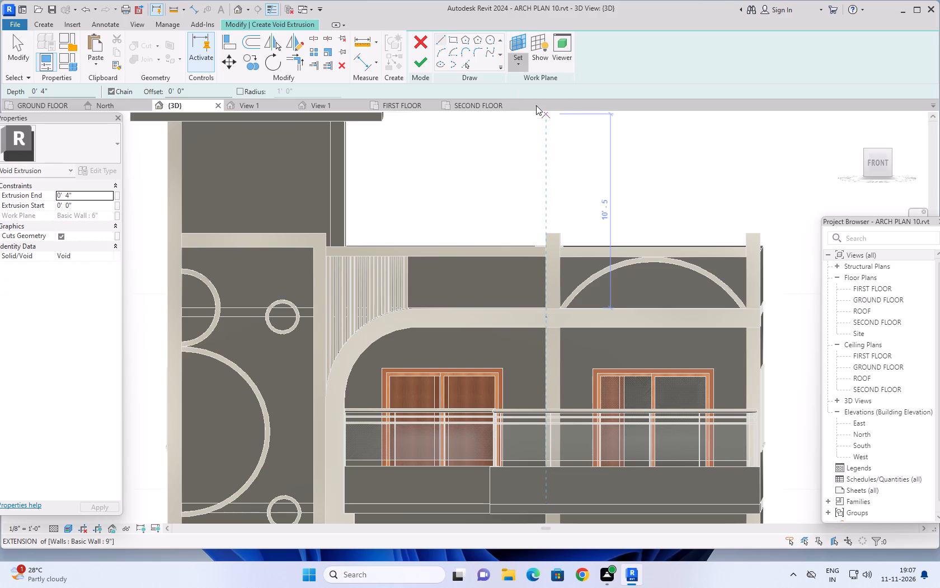
click(606, 322)
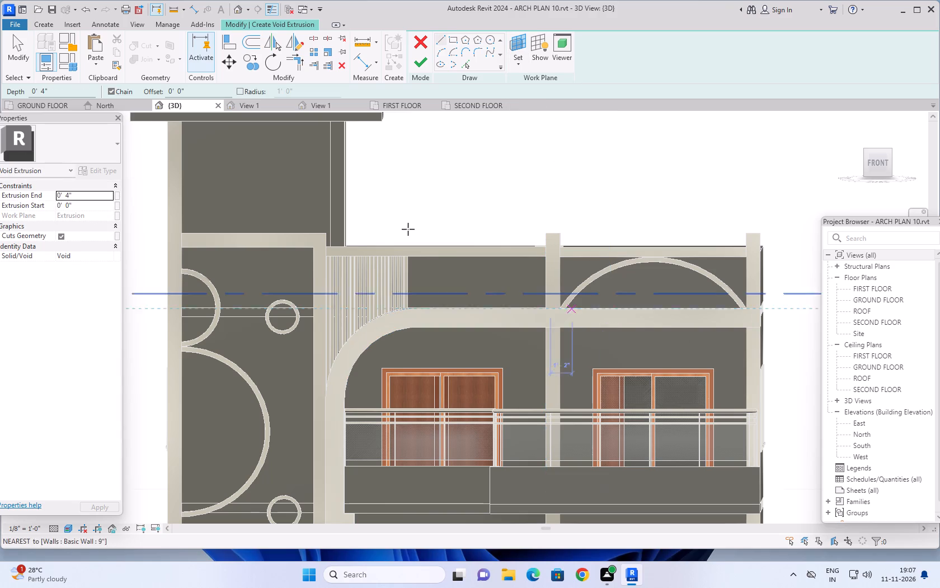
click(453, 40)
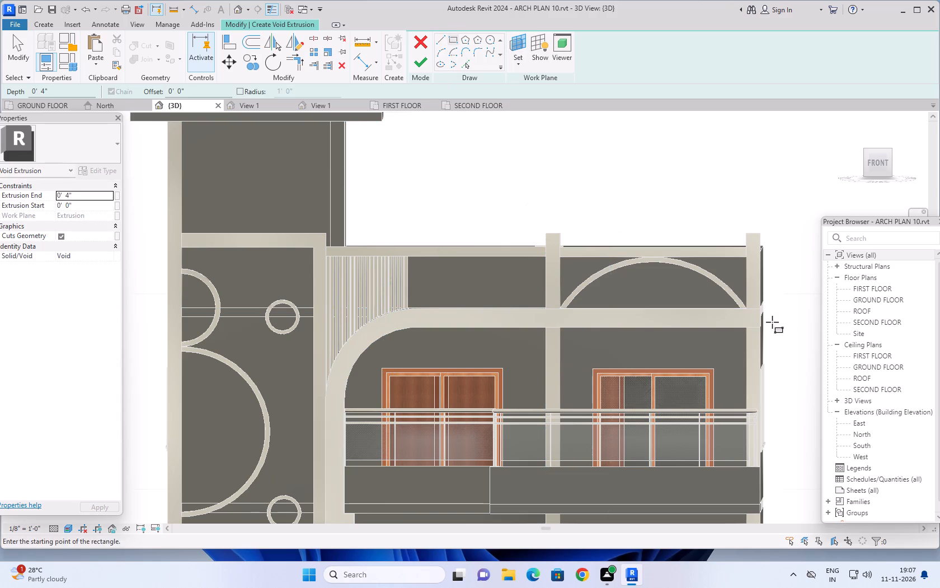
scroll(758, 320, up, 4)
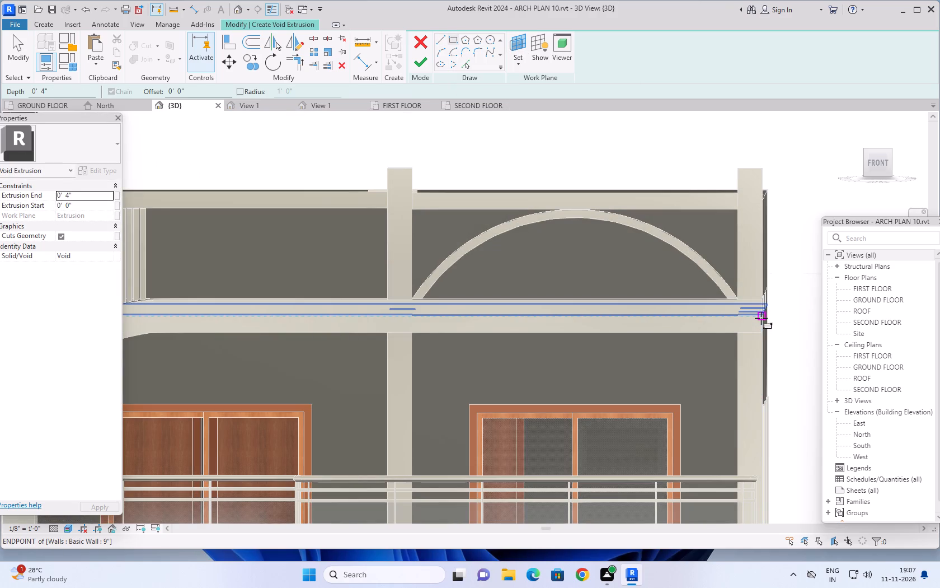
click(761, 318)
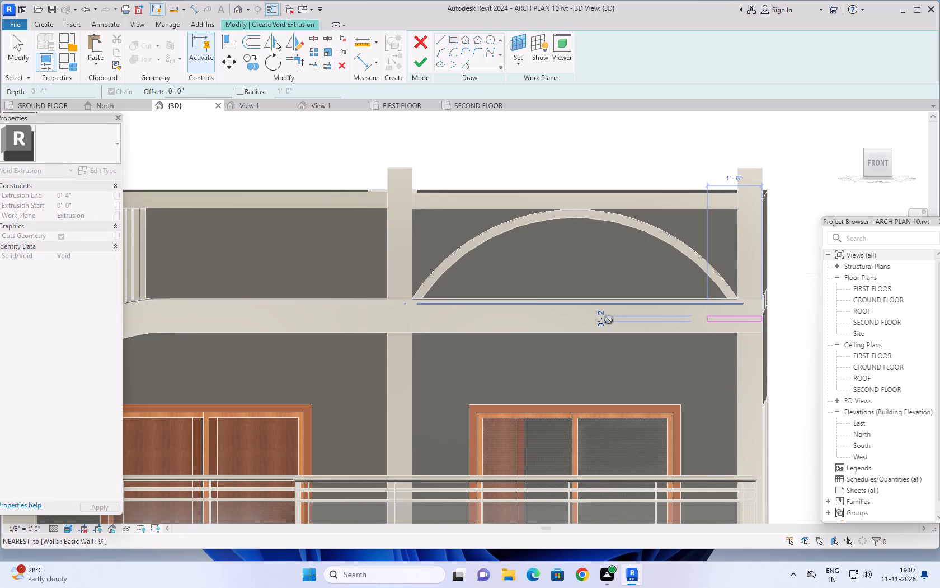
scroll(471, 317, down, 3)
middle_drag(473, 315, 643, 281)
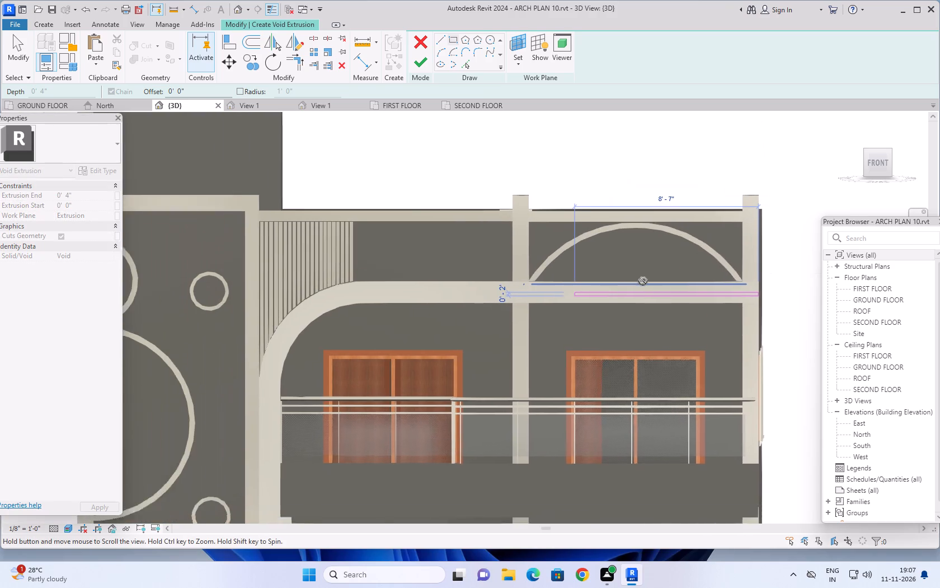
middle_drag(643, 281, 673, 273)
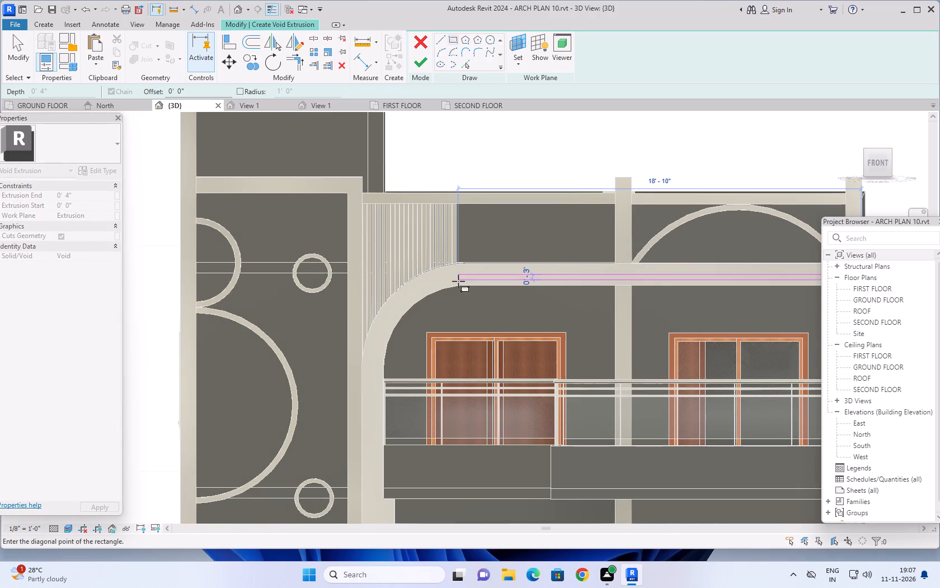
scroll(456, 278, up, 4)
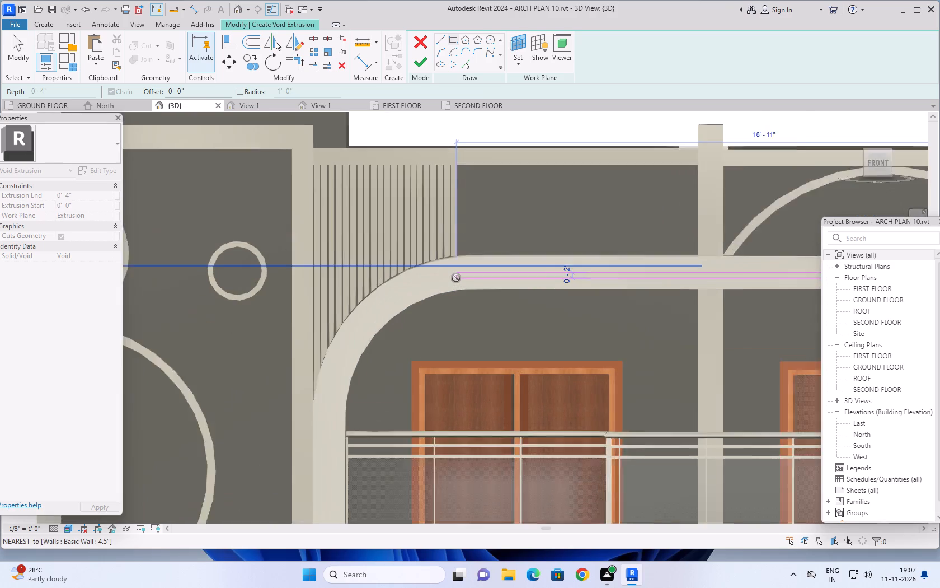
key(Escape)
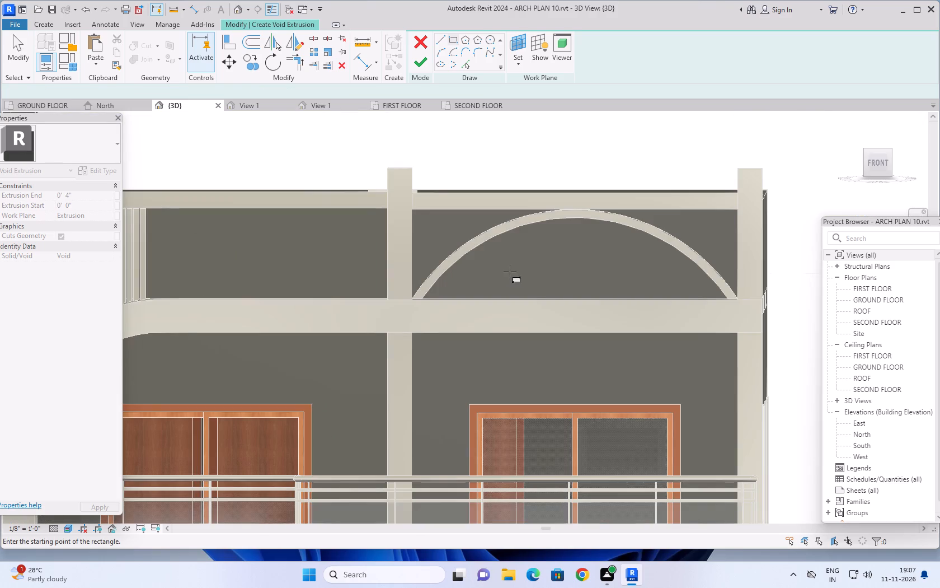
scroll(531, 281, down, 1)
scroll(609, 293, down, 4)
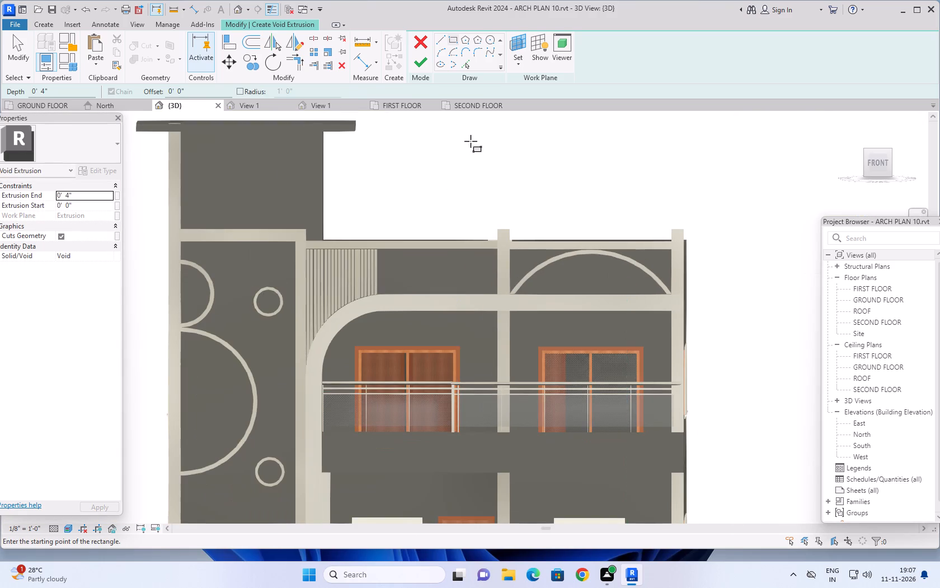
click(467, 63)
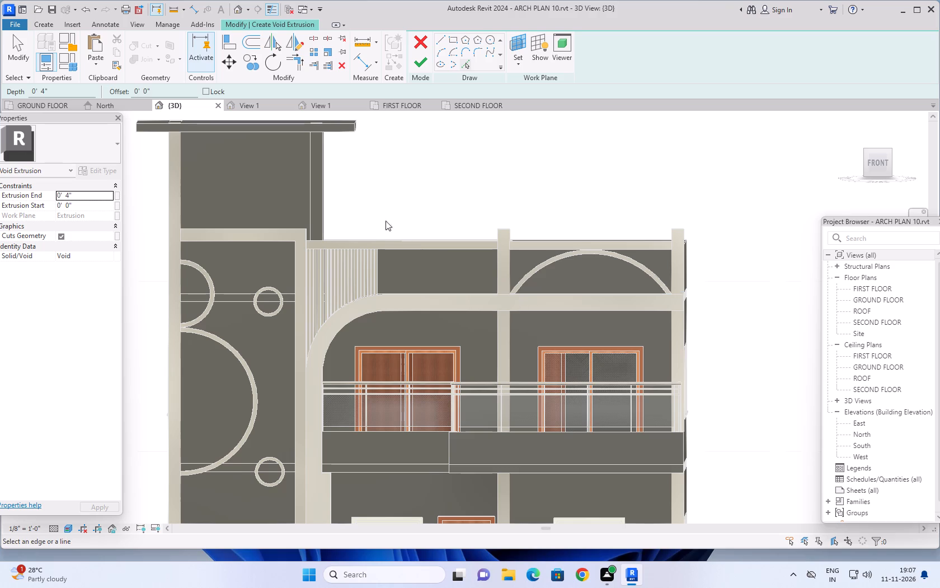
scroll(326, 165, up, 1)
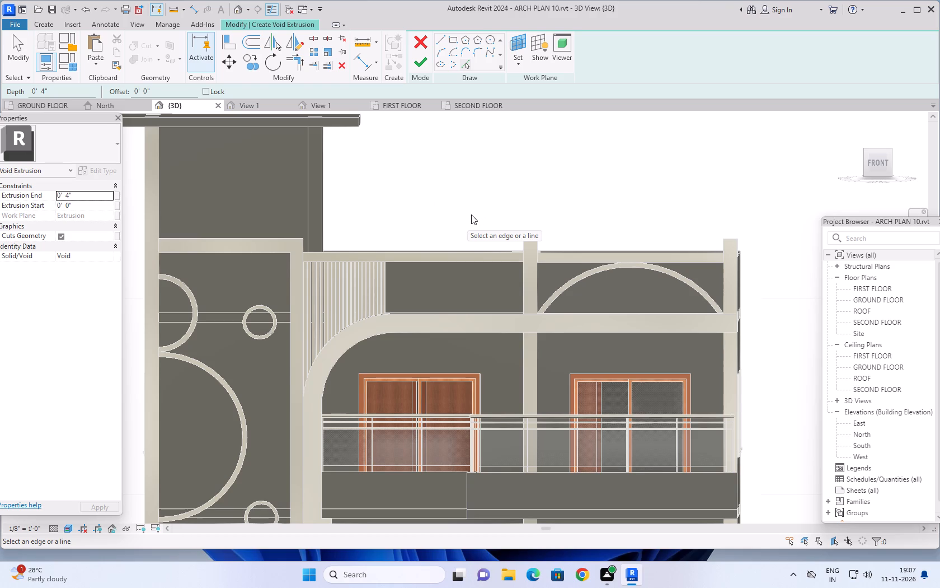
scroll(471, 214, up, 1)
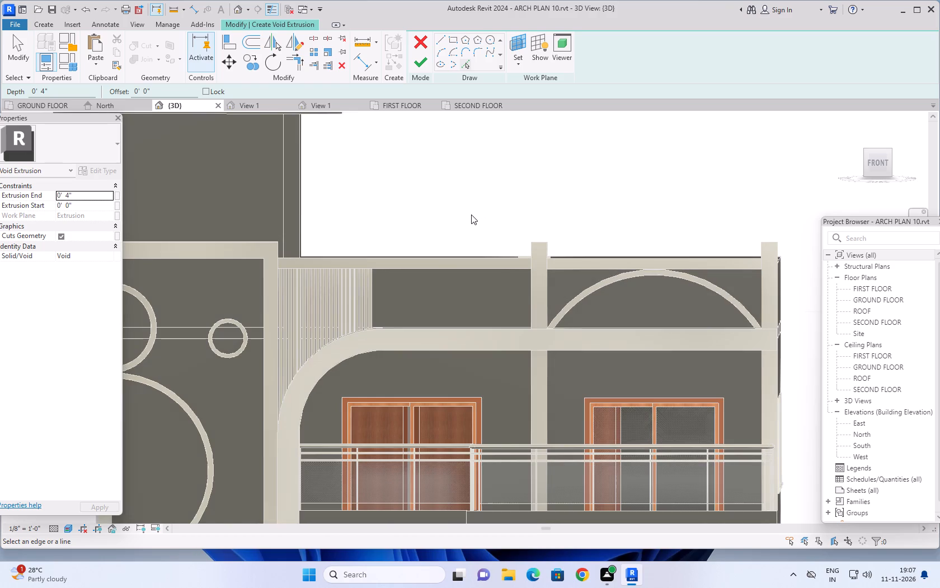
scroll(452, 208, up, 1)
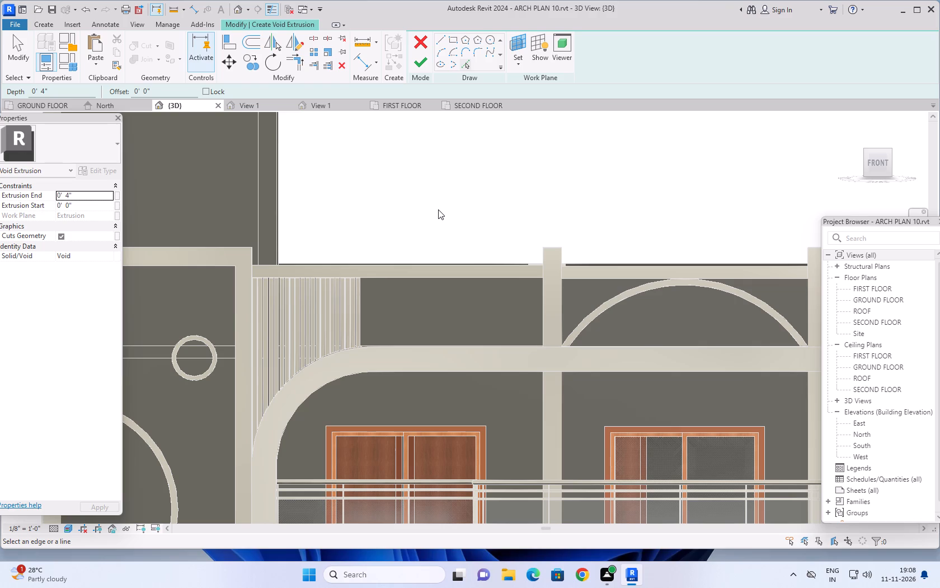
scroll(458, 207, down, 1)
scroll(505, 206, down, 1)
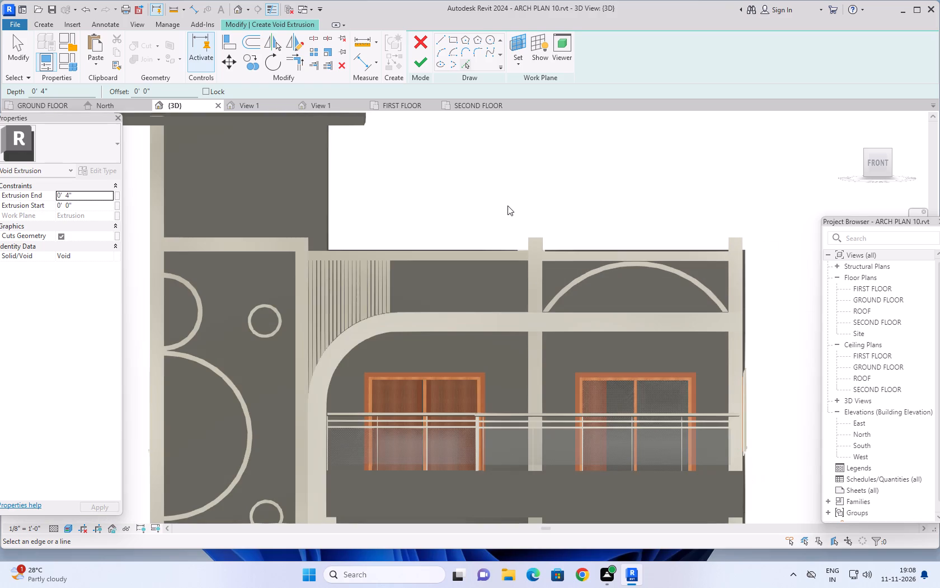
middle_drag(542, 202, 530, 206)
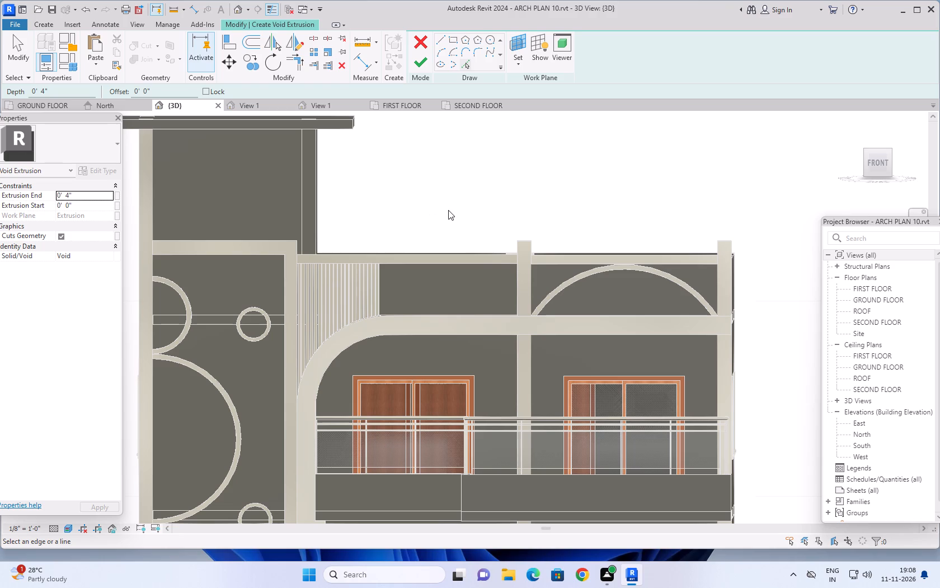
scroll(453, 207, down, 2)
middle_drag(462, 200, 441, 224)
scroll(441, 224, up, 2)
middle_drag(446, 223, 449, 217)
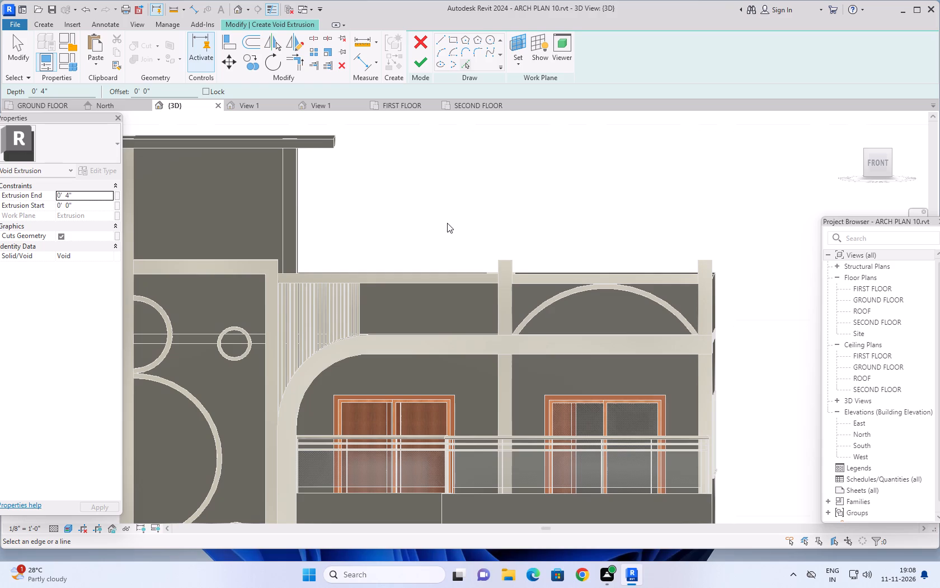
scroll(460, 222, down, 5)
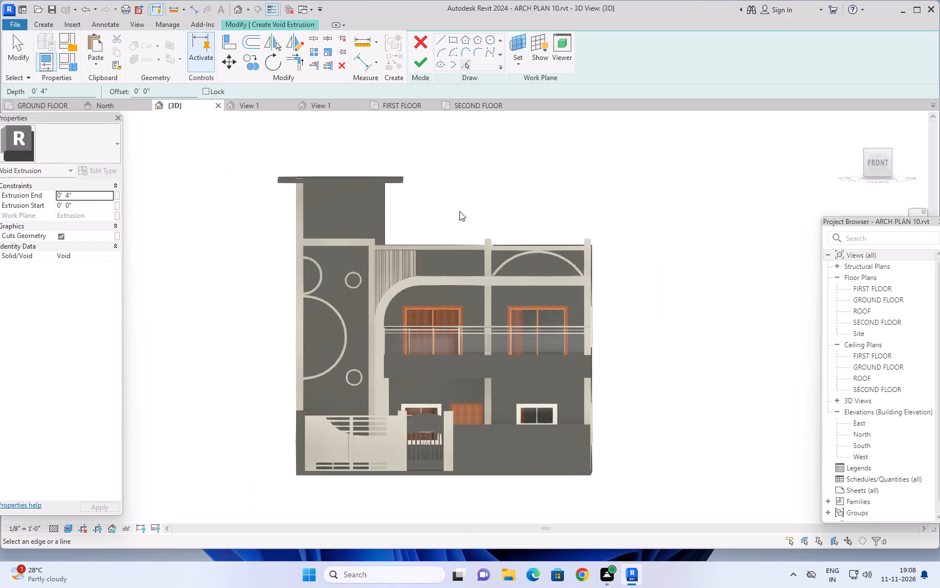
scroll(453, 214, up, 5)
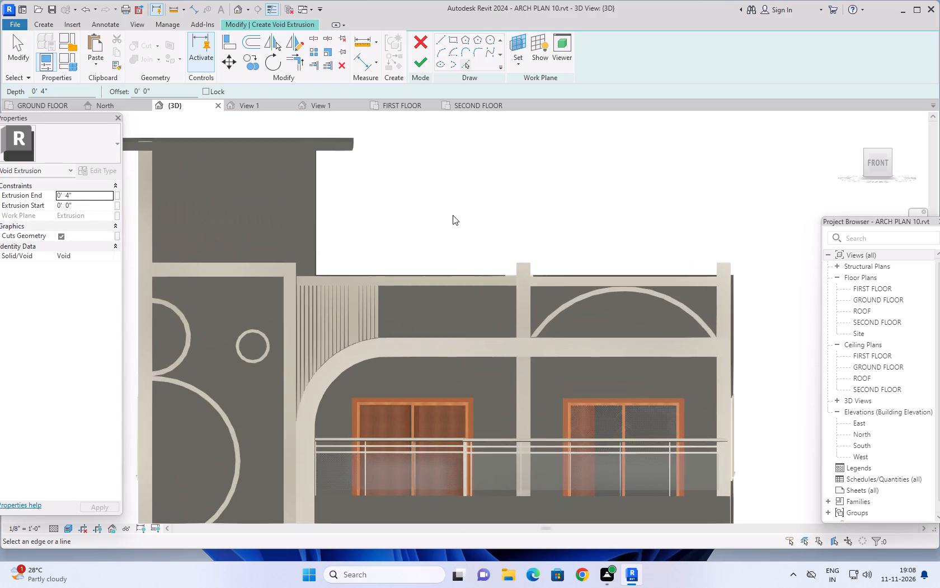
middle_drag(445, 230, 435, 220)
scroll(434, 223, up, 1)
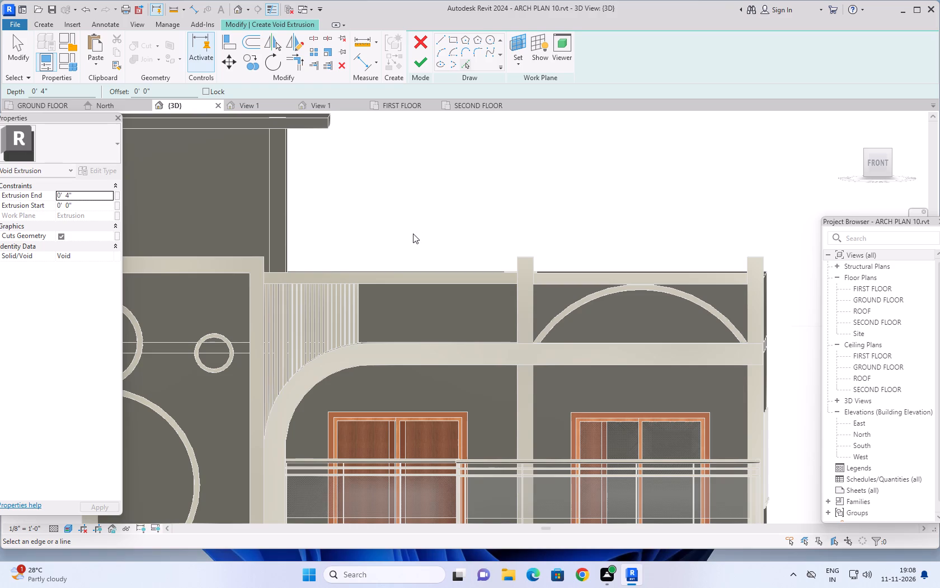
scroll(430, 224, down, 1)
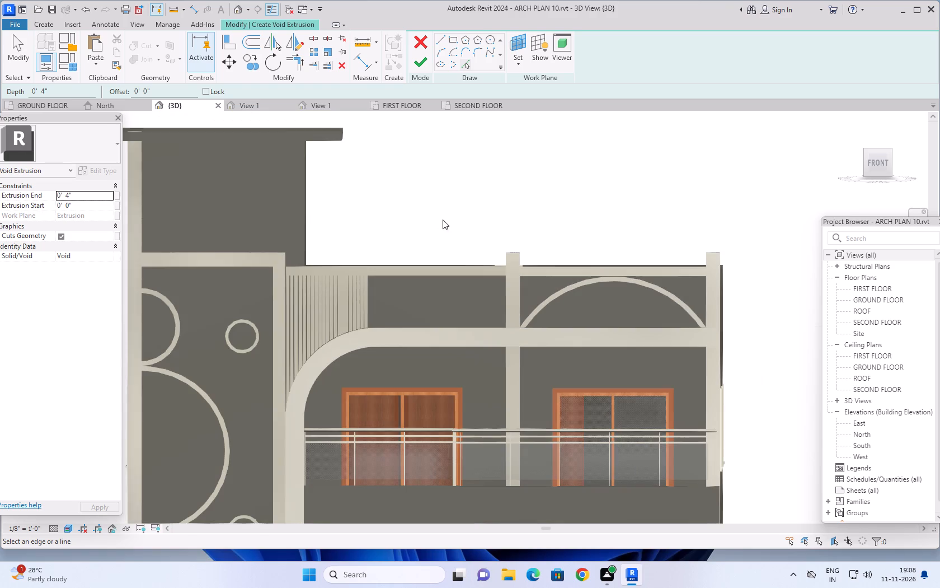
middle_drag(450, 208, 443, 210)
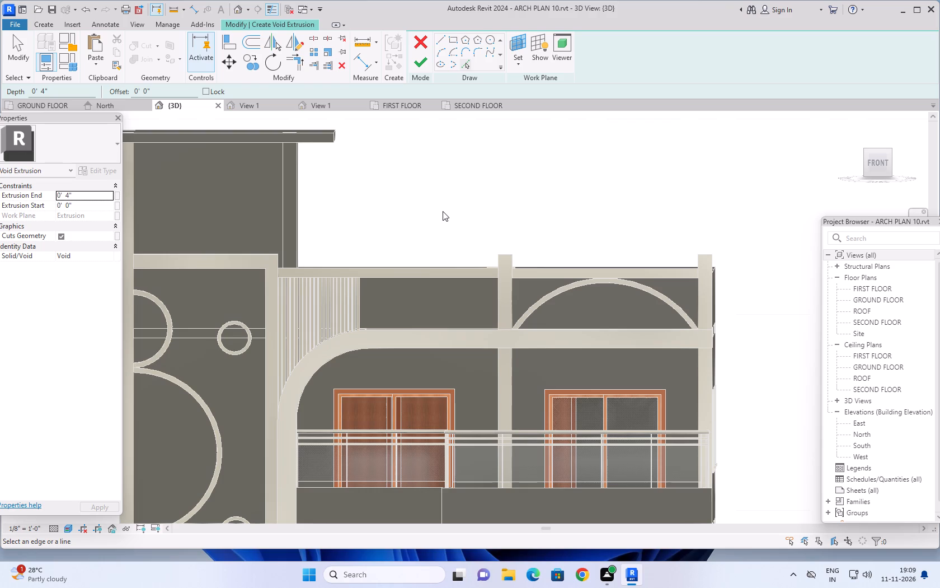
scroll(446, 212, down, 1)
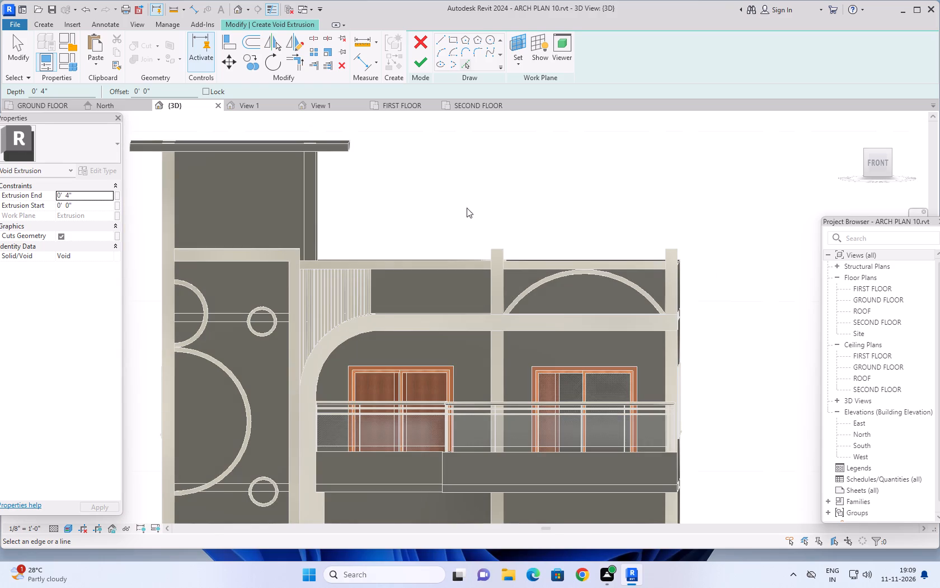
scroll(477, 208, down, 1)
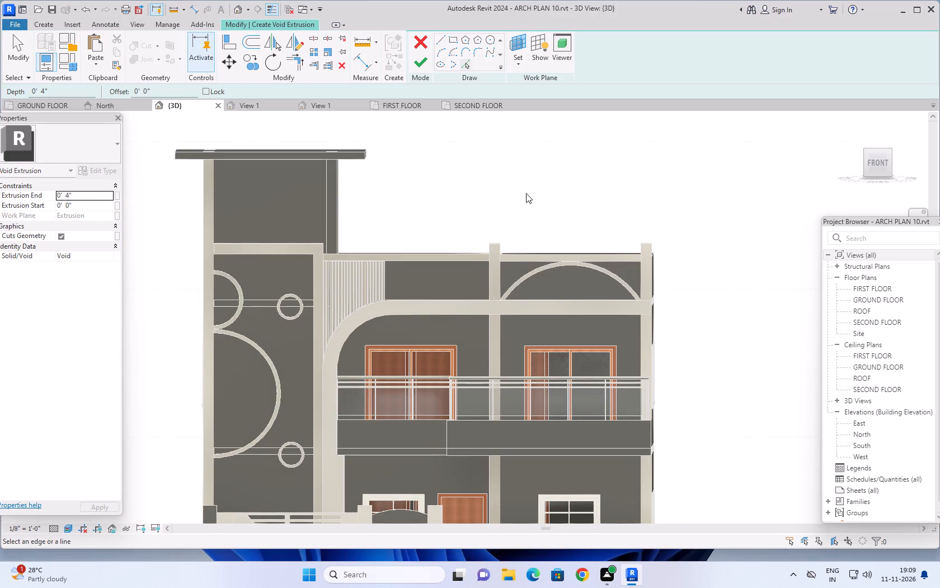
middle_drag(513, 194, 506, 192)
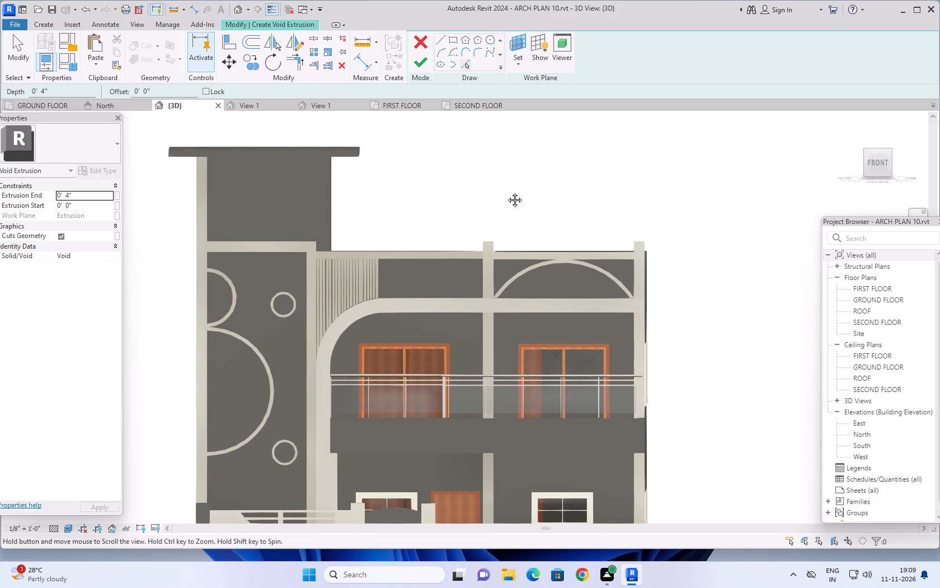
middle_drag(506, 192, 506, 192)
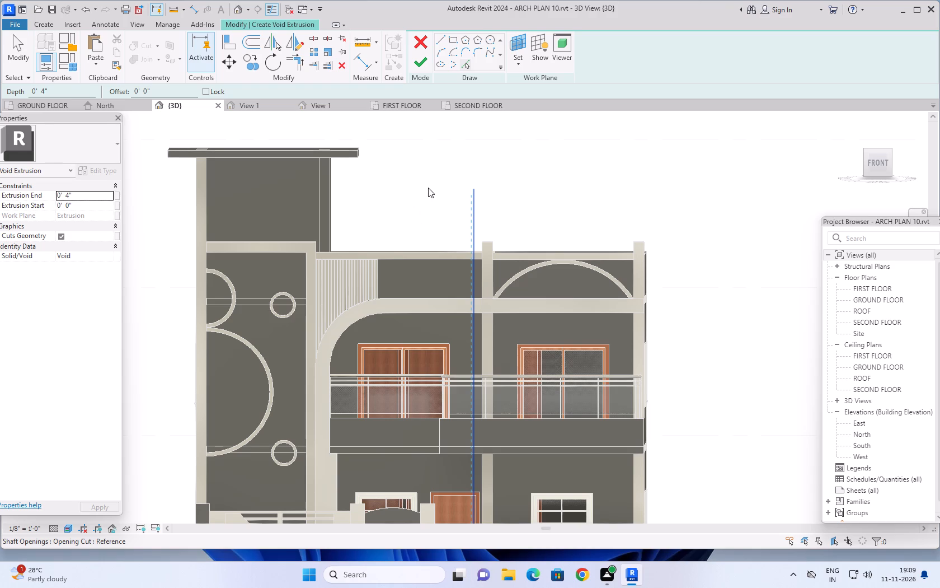
Trace the upper and lower edges of the band's horizontal run and both edges of its curve, offset 4" inward.
click(468, 63)
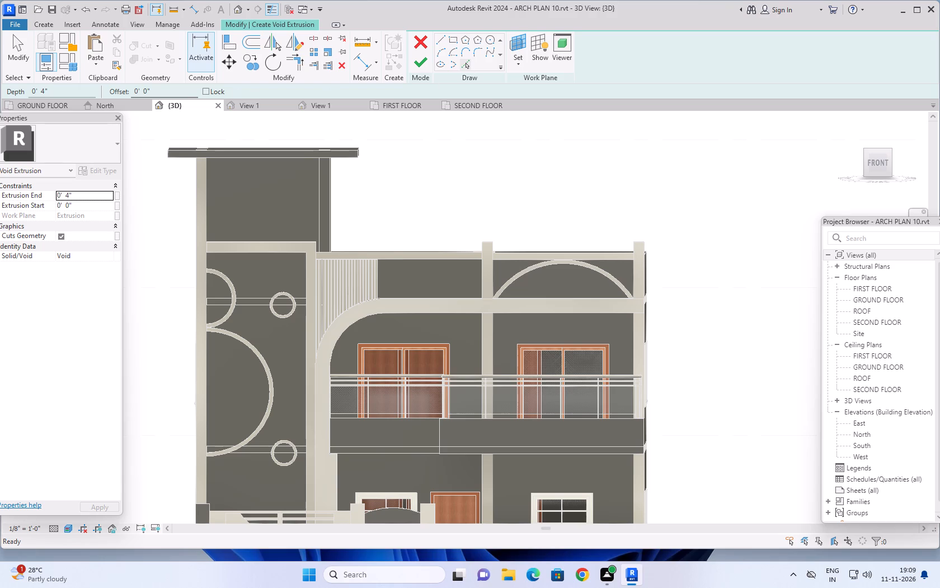
drag(161, 88, 132, 88)
text(4")
key(Return)
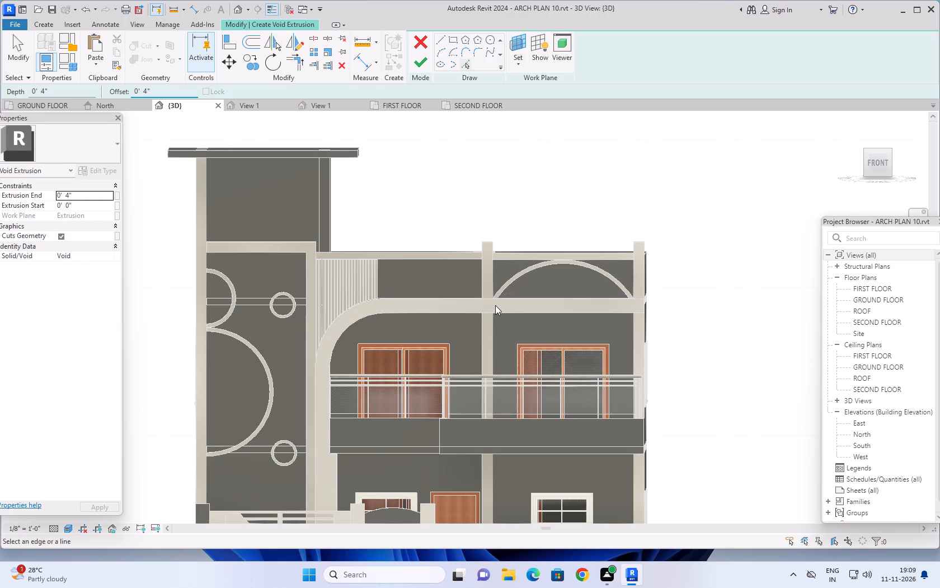
click(510, 301)
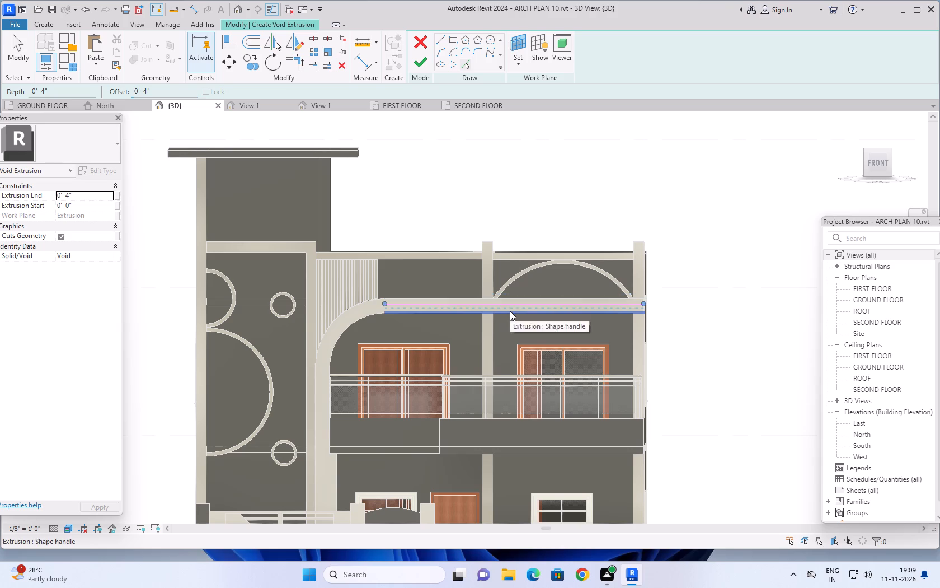
click(510, 311)
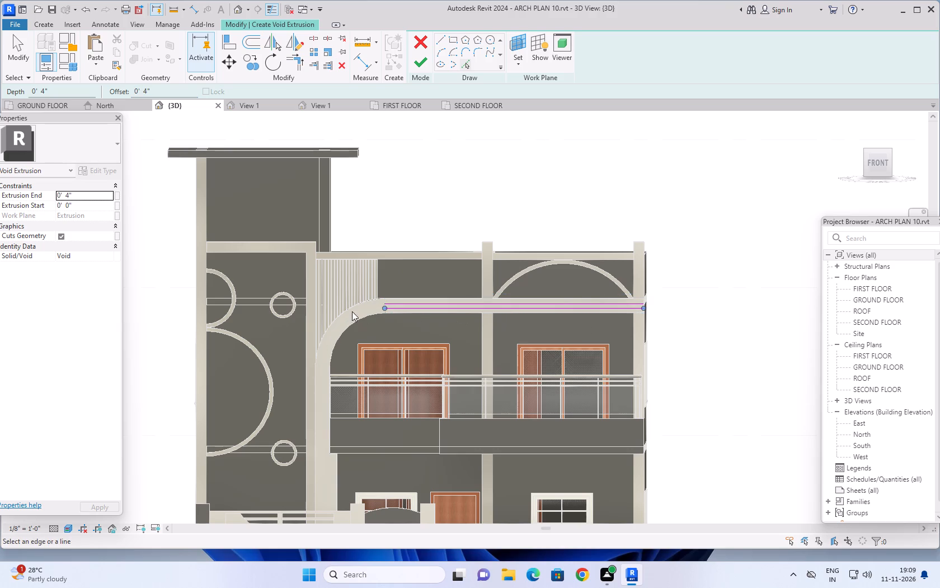
click(352, 310)
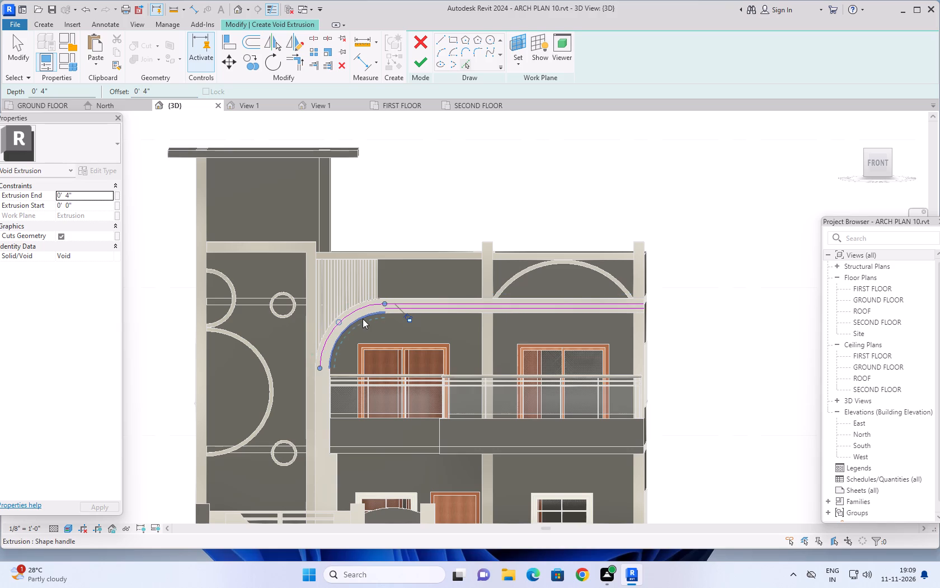
click(363, 315)
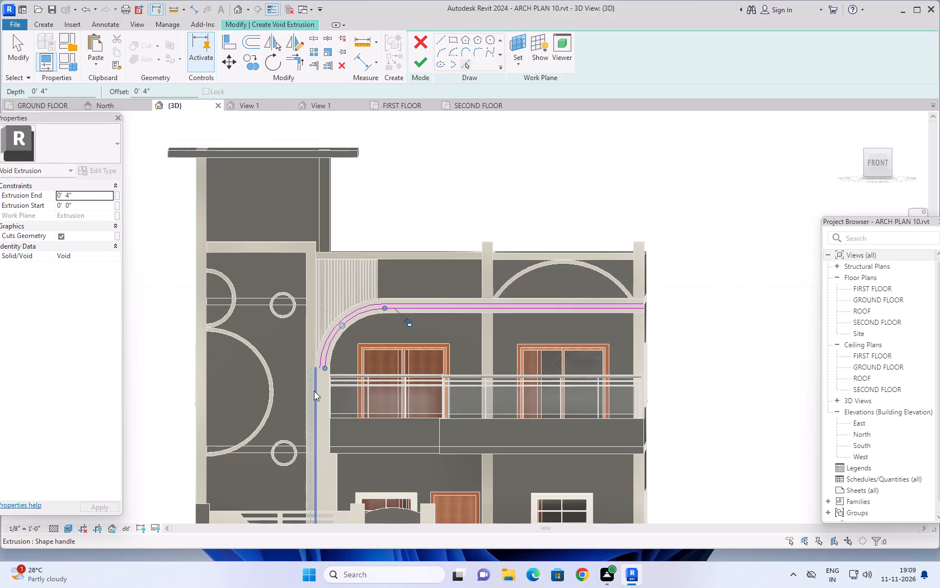
Trace the outer edge and the upper and lower inner edges of the band's vertical leg, offset 4" inward.
click(318, 391)
click(327, 392)
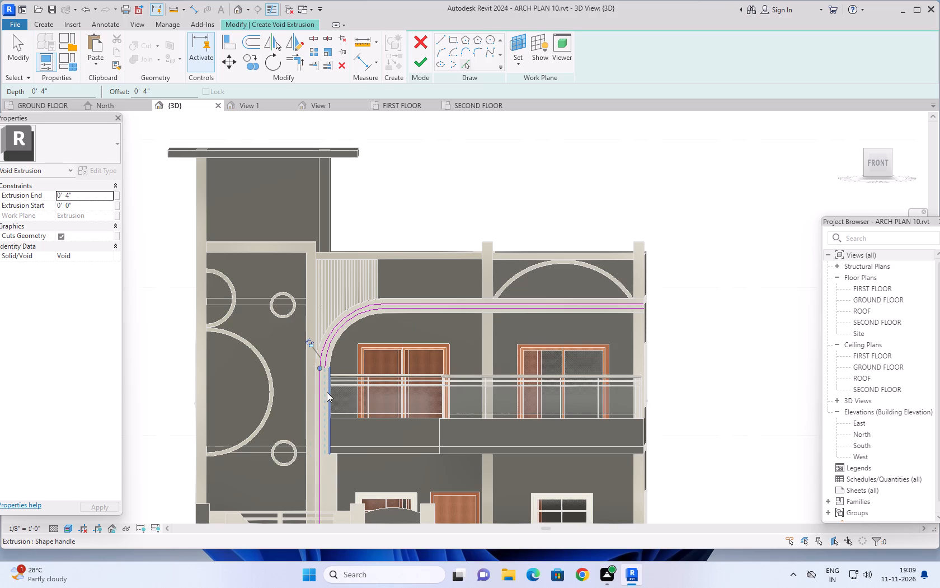
scroll(606, 354, down, 2)
middle_drag(680, 352, 656, 288)
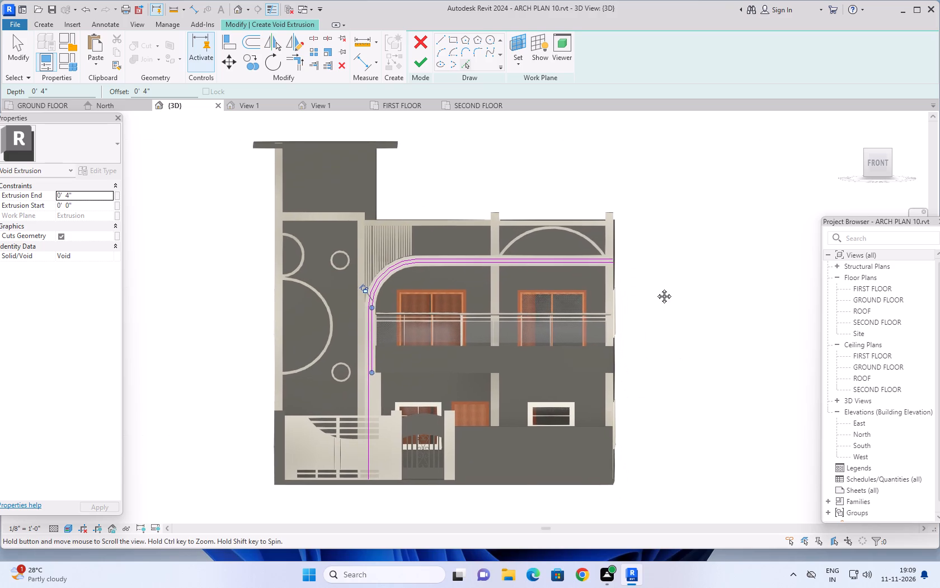
middle_drag(656, 288, 656, 283)
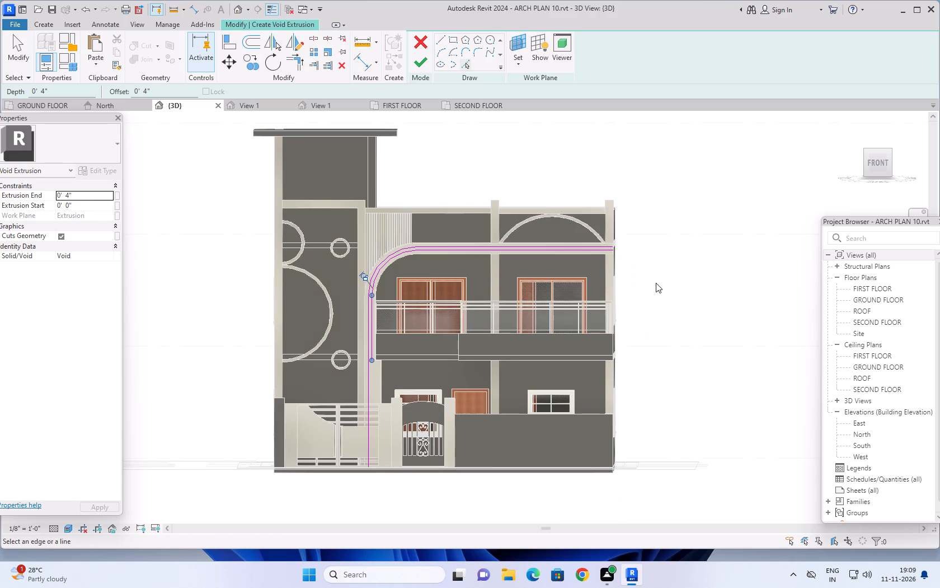
scroll(379, 389, up, 4)
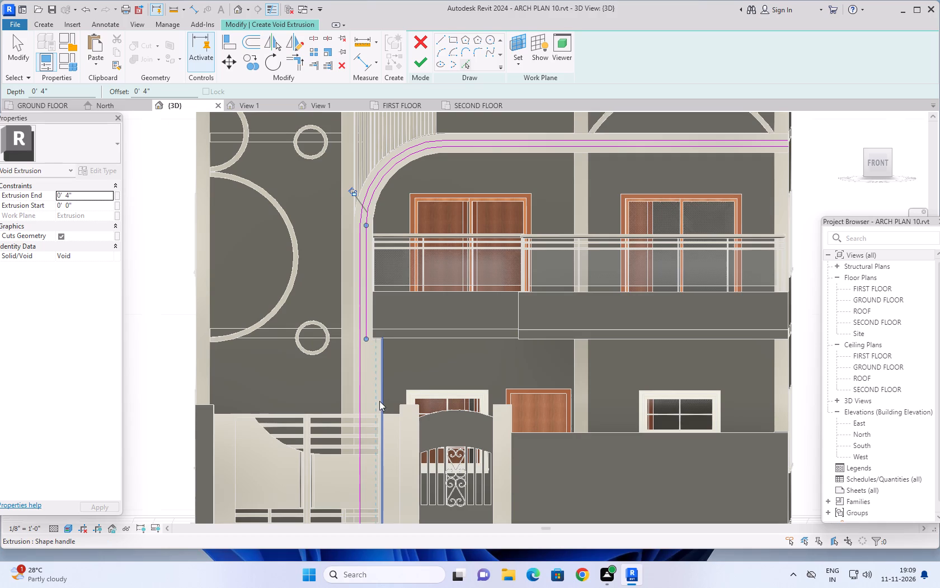
click(379, 401)
scroll(382, 348, down, 3)
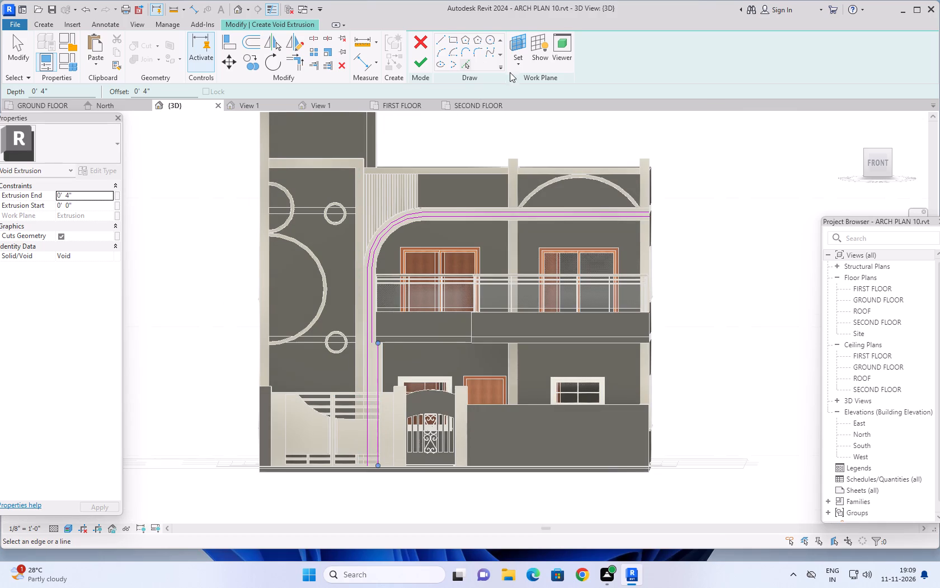
Draw a straight line across the base of the band's vertical leg between the two vertical sketch lines, keeping the 4" offset.
click(441, 41)
scroll(383, 479, up, 10)
click(351, 436)
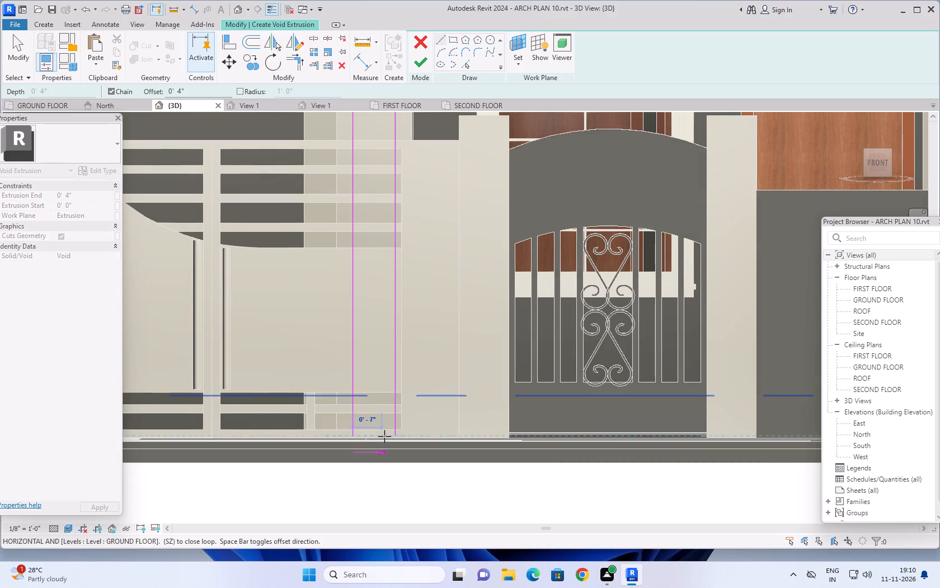
click(394, 436)
scroll(387, 376, down, 6)
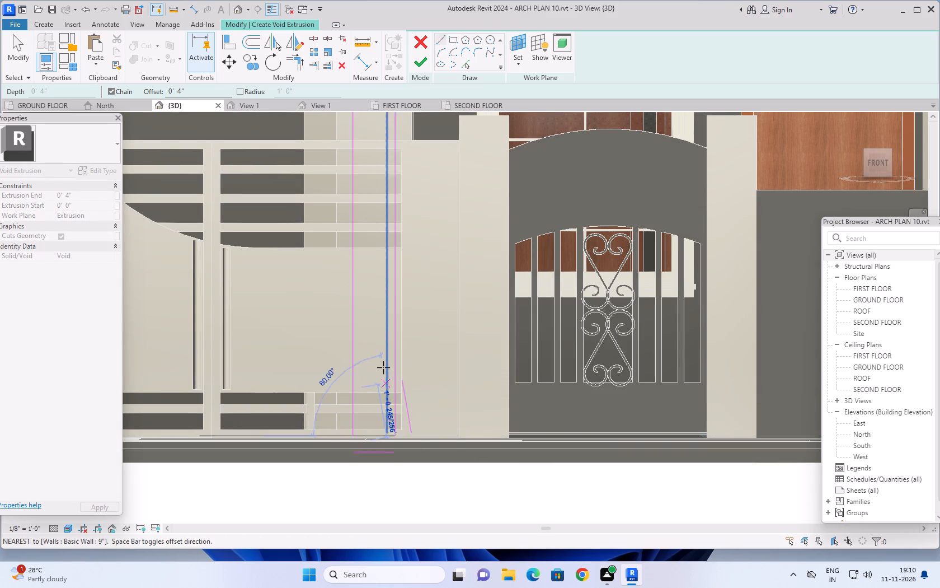
scroll(383, 367, down, 2)
scroll(385, 273, down, 3)
middle_drag(416, 296, 404, 421)
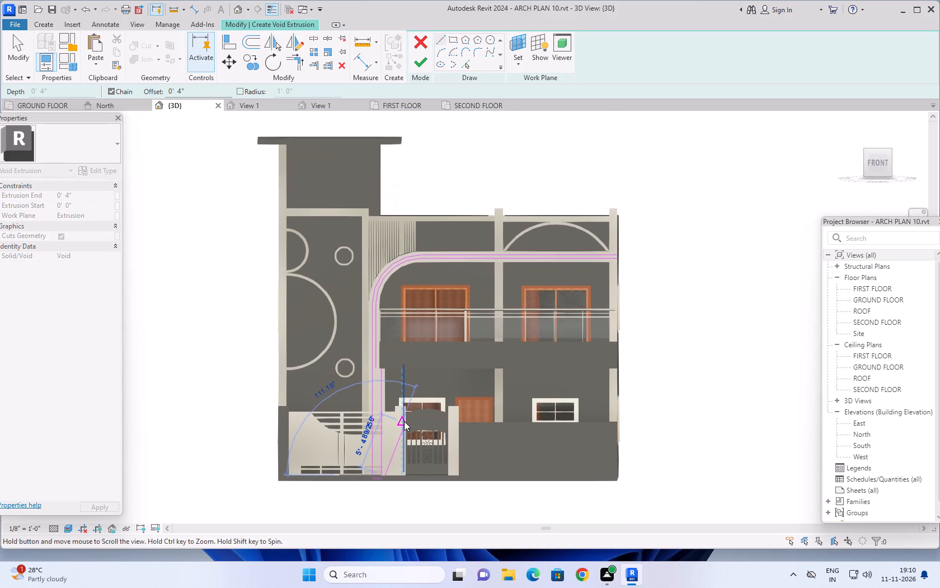
key(Escape)
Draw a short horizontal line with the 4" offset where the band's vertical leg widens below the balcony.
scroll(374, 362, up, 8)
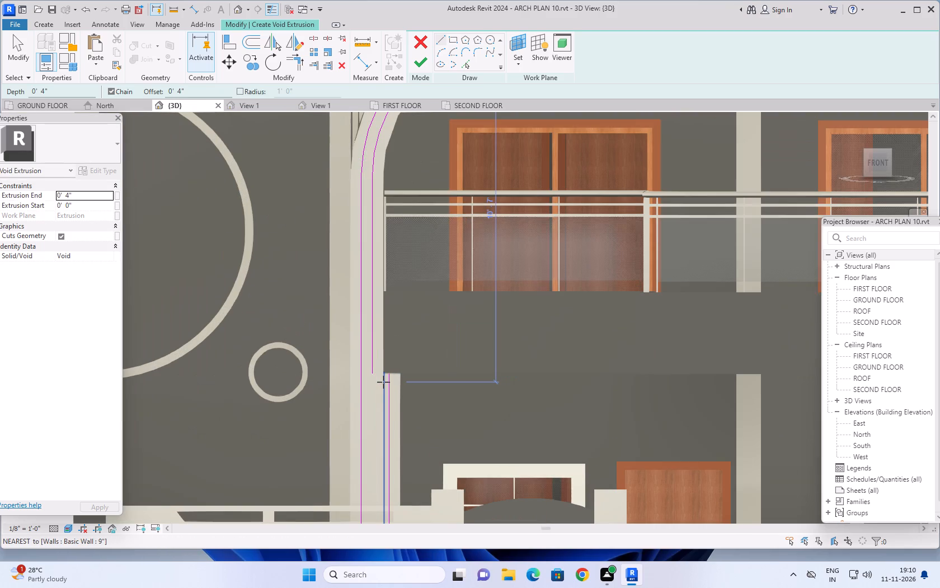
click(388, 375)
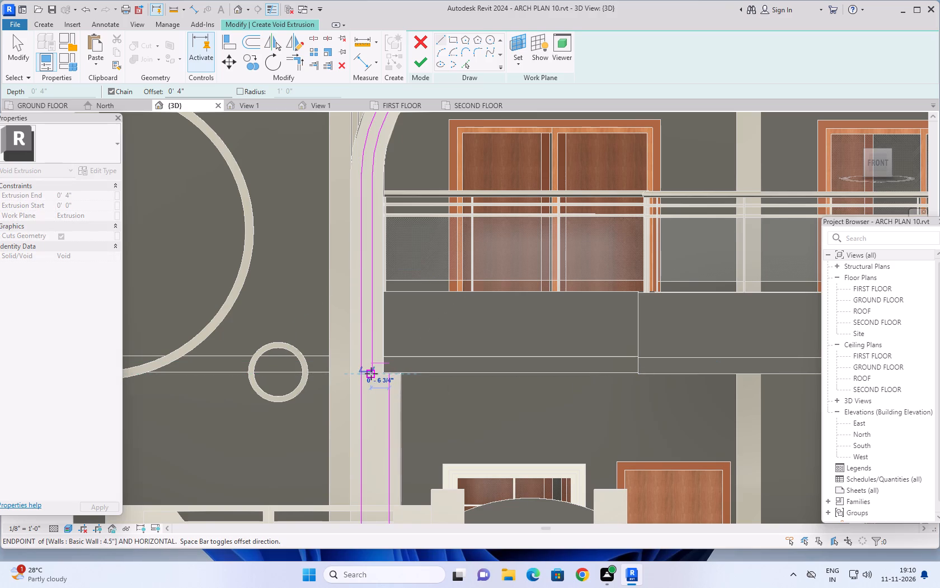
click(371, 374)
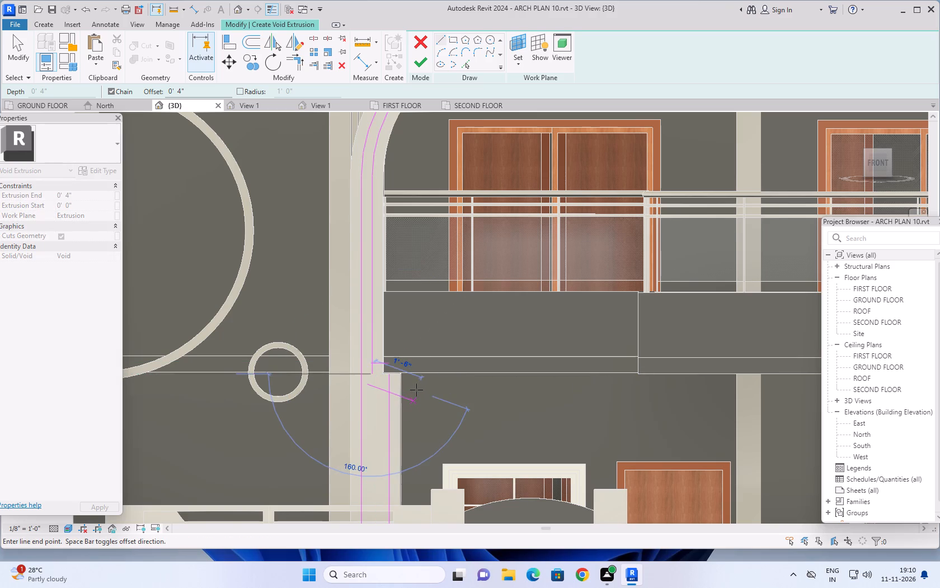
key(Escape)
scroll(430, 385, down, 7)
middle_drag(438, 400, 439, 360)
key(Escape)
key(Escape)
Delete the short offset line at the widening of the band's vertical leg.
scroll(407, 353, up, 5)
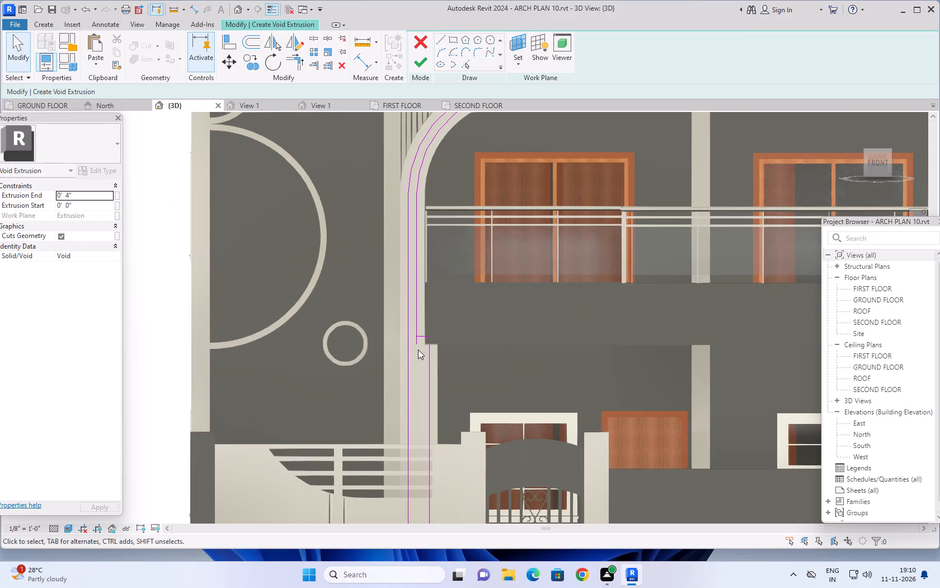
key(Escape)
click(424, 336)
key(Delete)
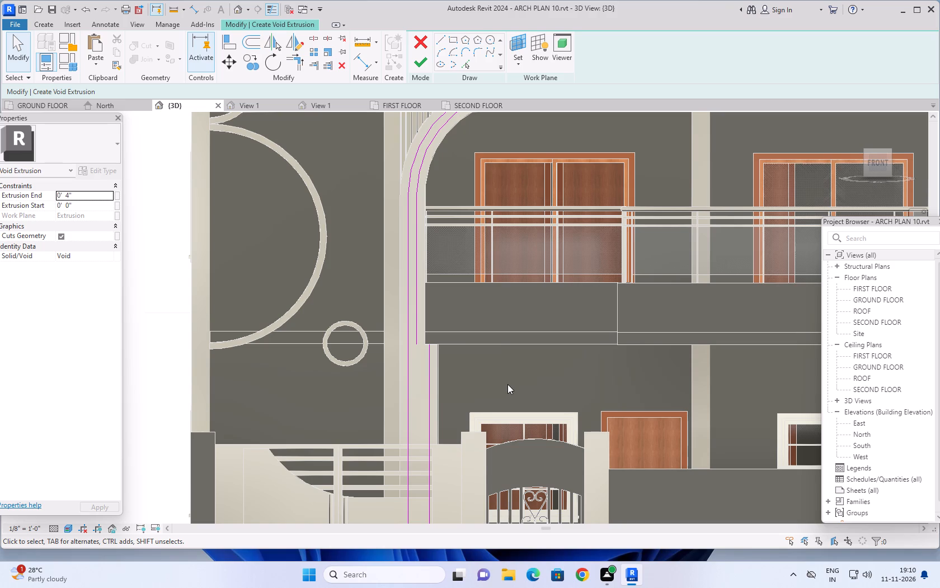
Delete the horizontal sketch line across the base of the band's vertical leg.
scroll(507, 384, down, 3)
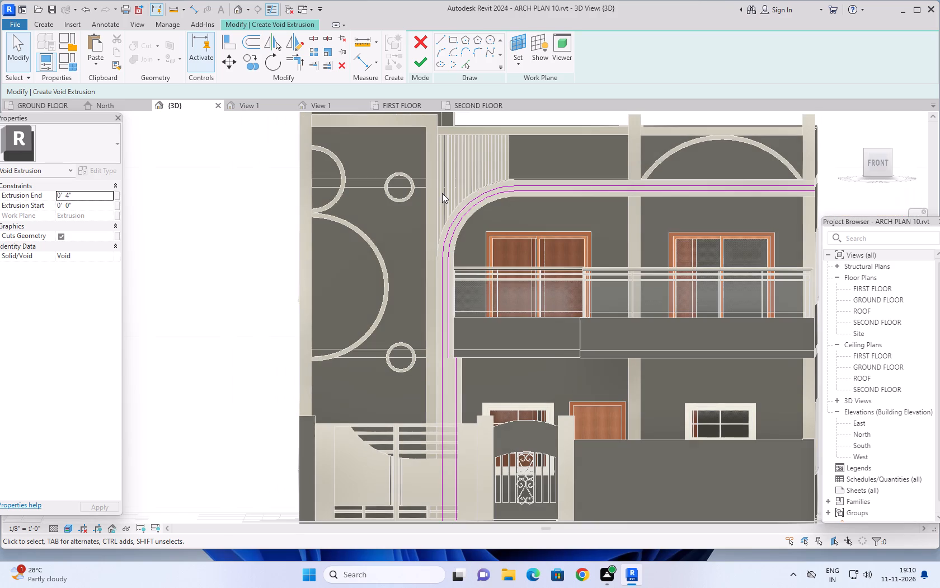
scroll(447, 324, down, 3)
middle_drag(483, 372, 478, 335)
scroll(443, 422, up, 4)
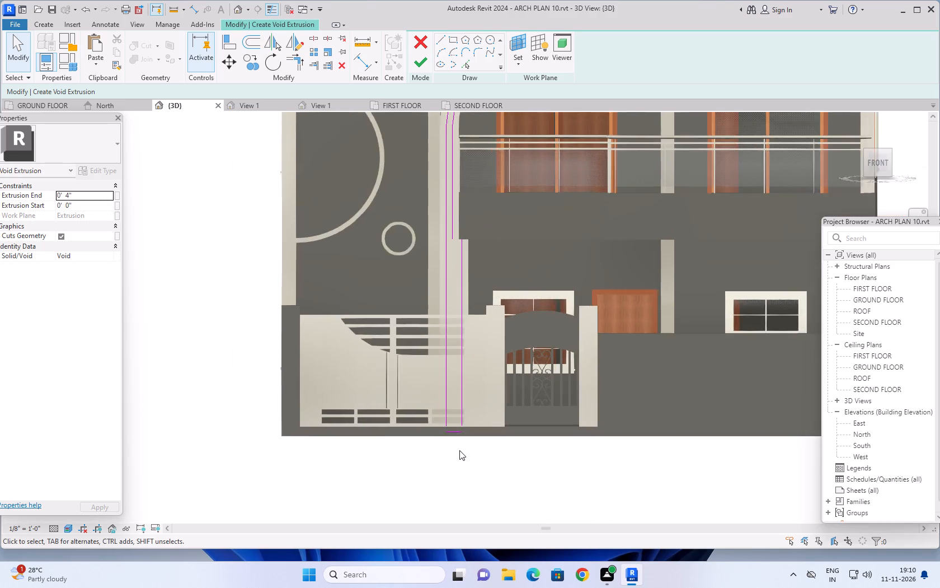
scroll(459, 450, up, 4)
click(453, 419)
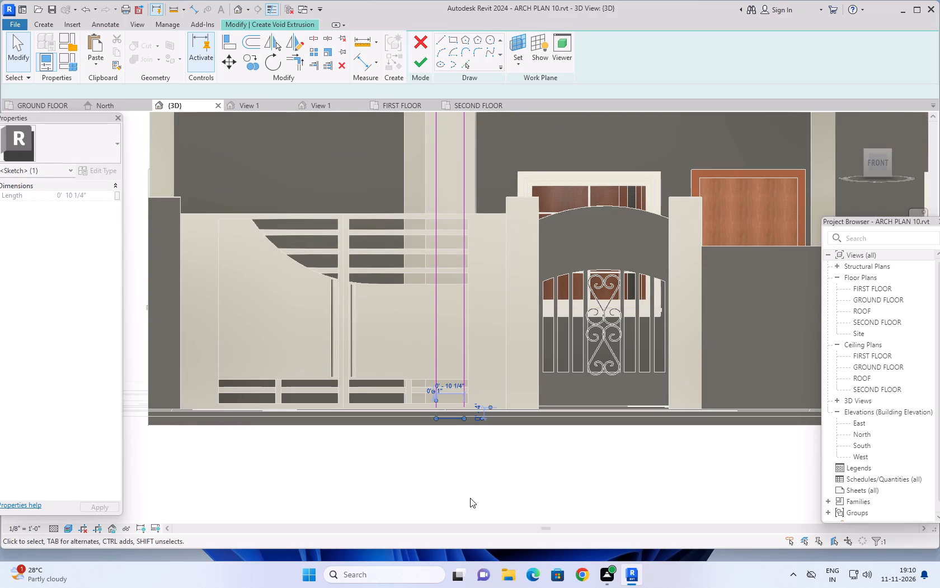
key(Delete)
With zero offset, draw a horizontal line about 6 1/4" long joining the inner vertical sketch lines where the leg widens below the balcony.
scroll(482, 463, down, 8)
middle_drag(506, 341, 496, 357)
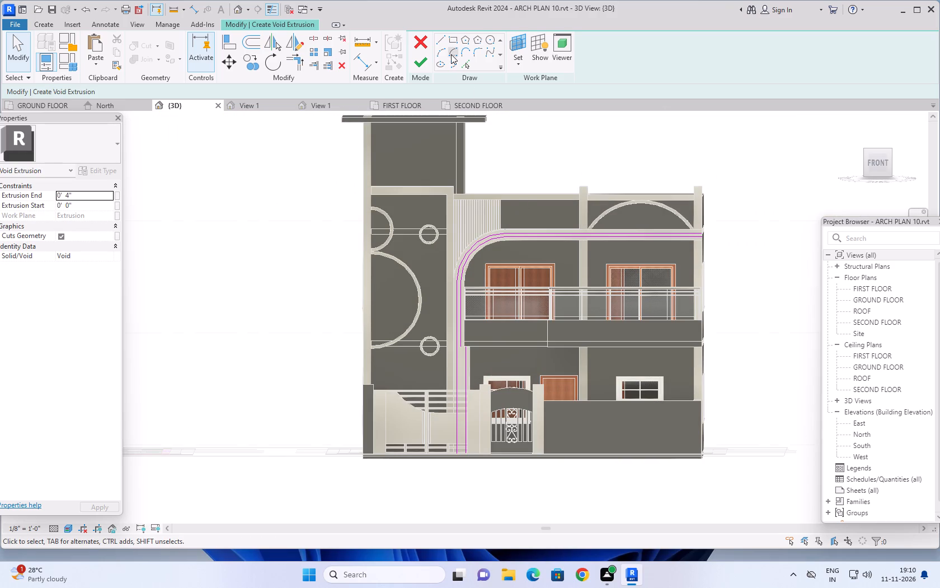
click(442, 40)
scroll(481, 349, up, 8)
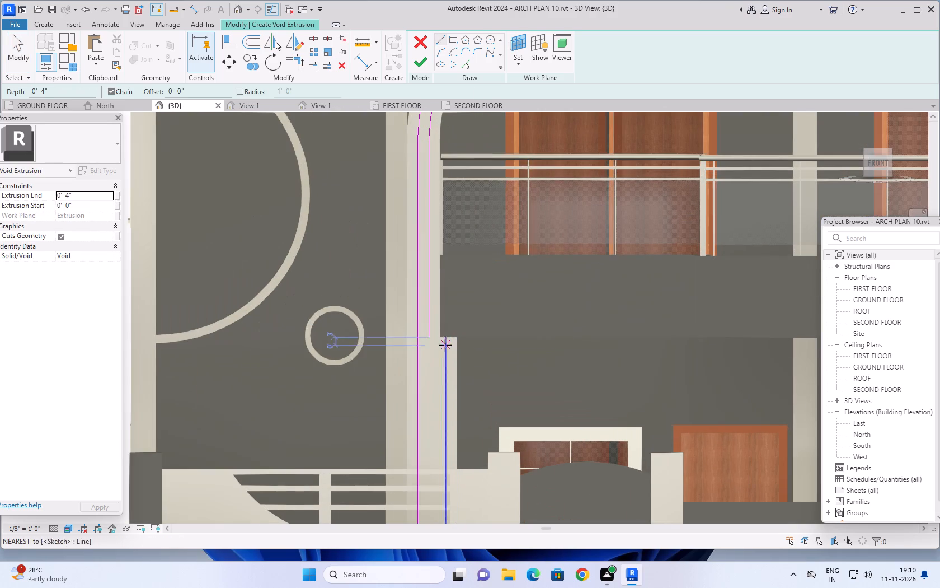
click(427, 337)
click(444, 337)
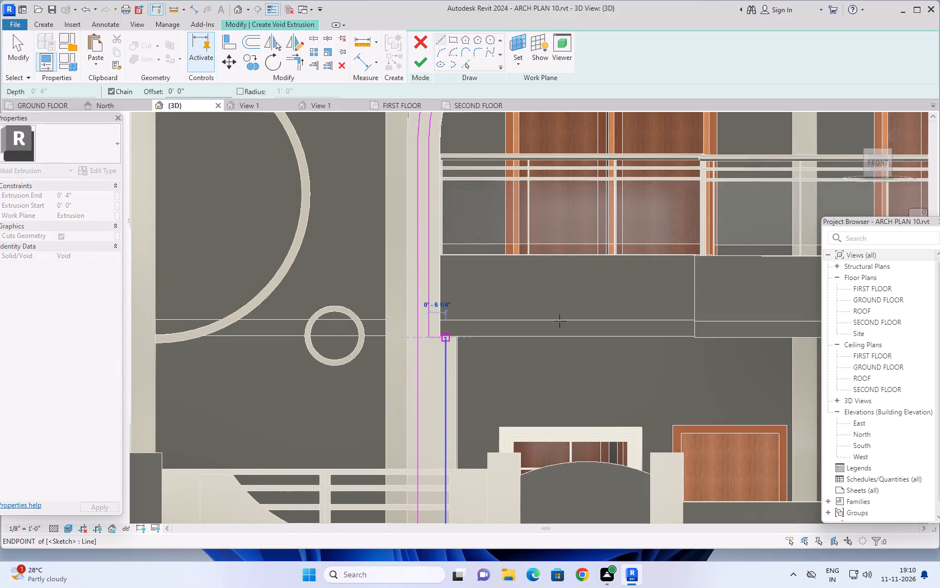
Close the base of the leg's sketch with a horizontal line between the lower ends of the two vertical lines.
scroll(562, 317, down, 7)
scroll(505, 454, up, 4)
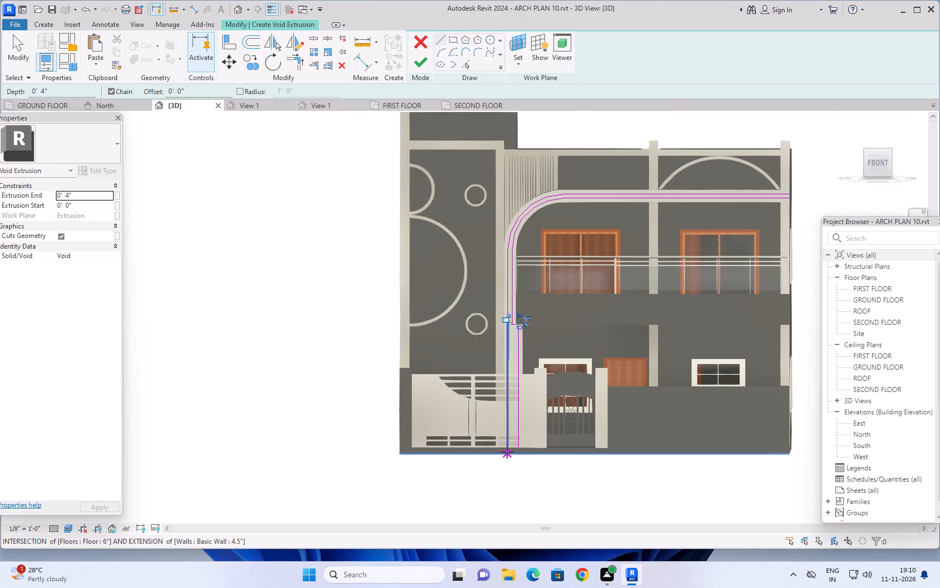
scroll(507, 452, up, 6)
click(509, 434)
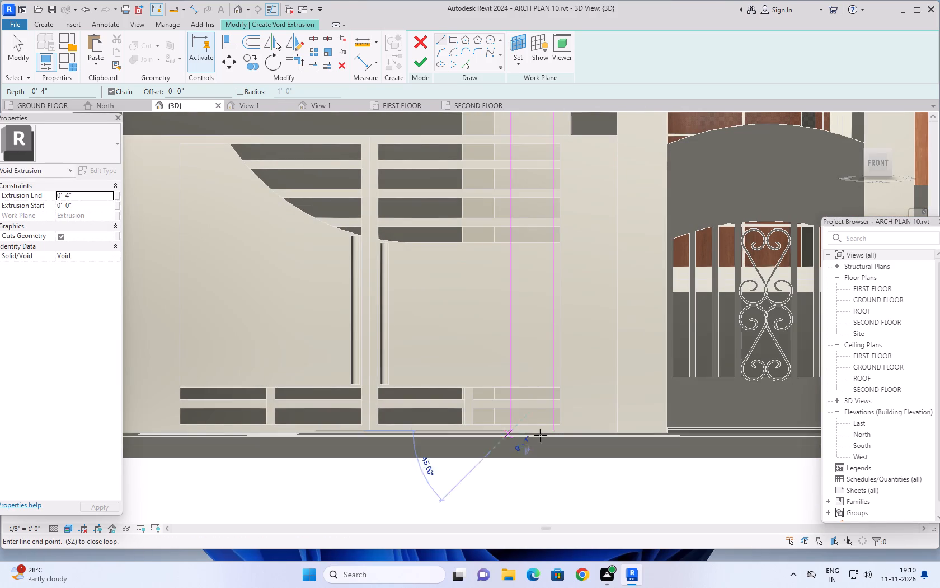
click(551, 434)
Close the far end of the band's horizontal run with a 4" vertical line between the upper and lower sketch lines.
scroll(546, 470, down, 7)
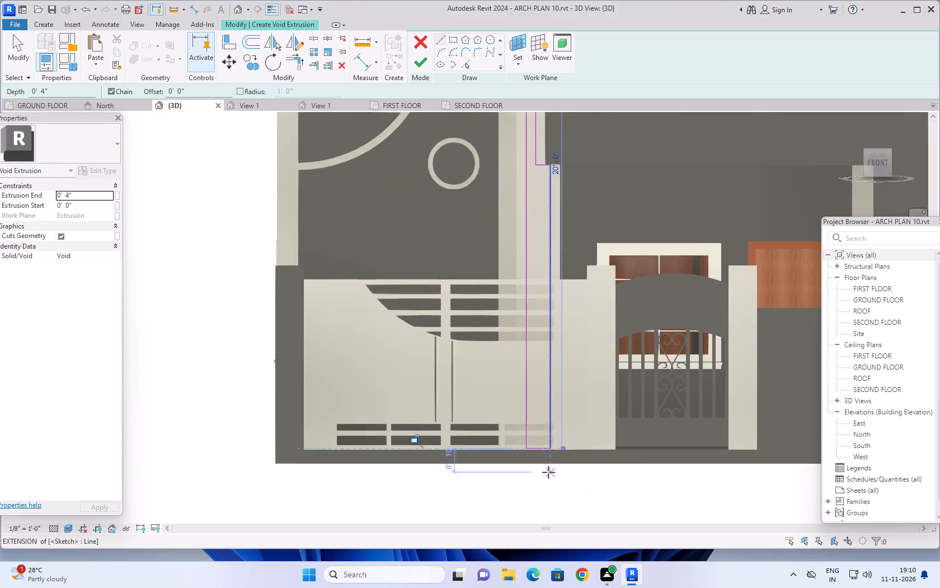
scroll(548, 472, down, 2)
scroll(587, 343, down, 4)
middle_drag(615, 347, 500, 380)
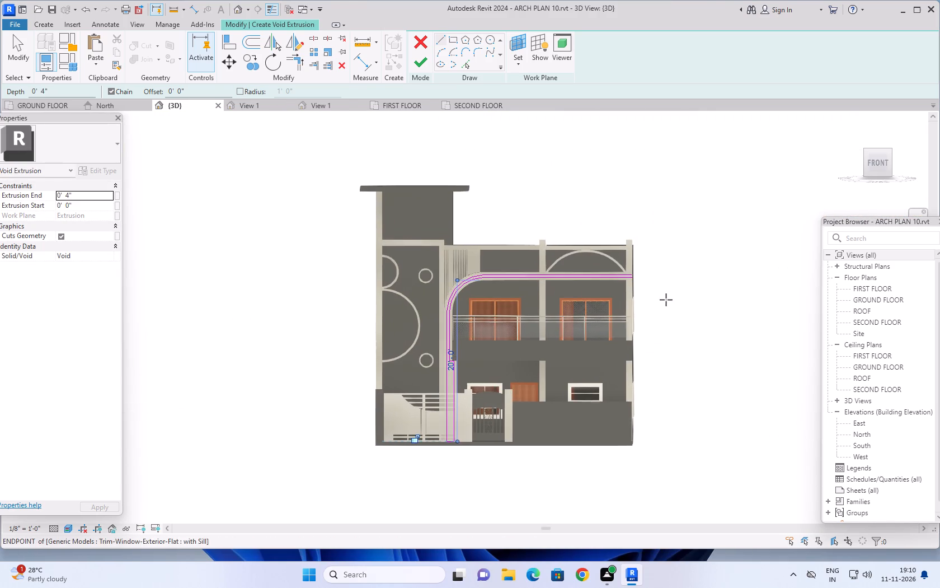
scroll(643, 293, up, 5)
scroll(610, 258, up, 8)
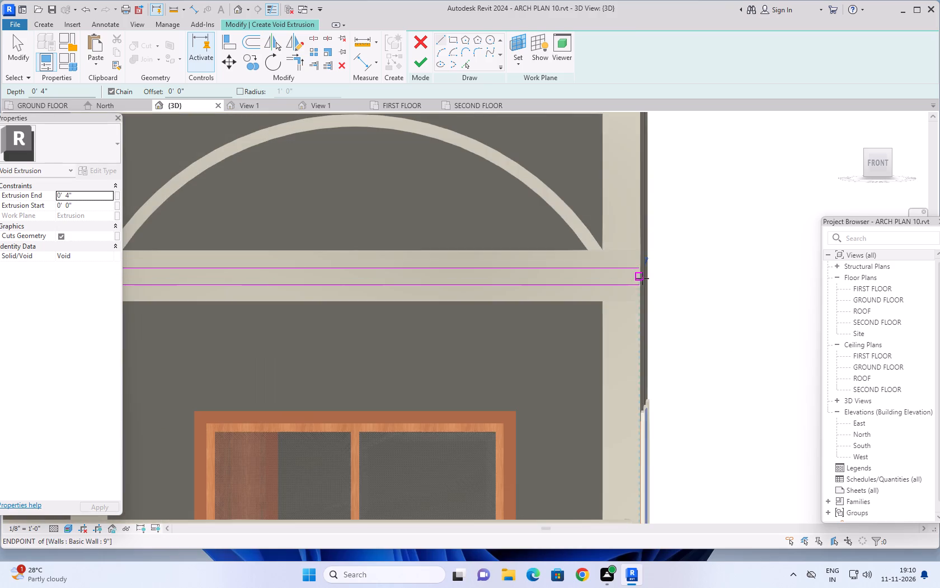
click(638, 267)
click(640, 287)
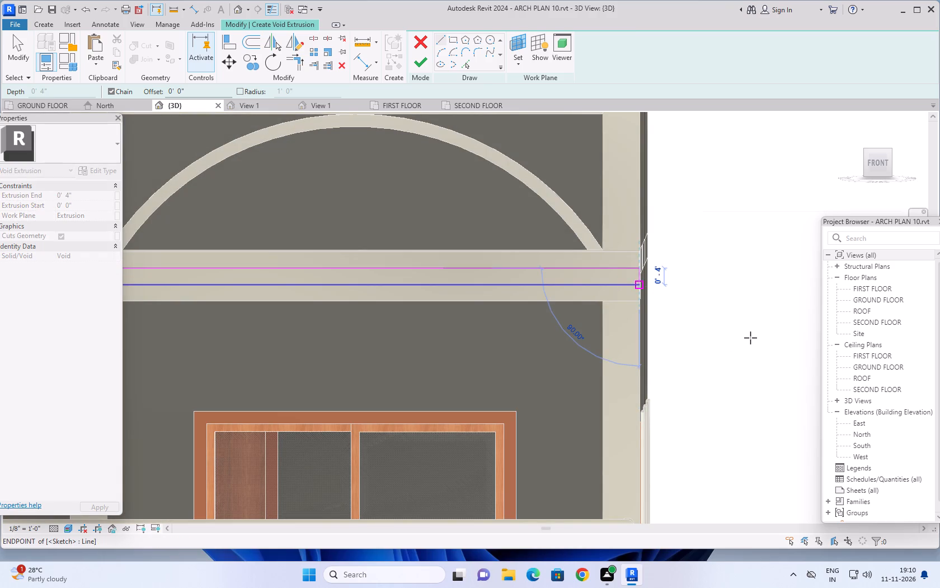
key(Escape)
key(Escape)
scroll(692, 357, down, 10)
key(Escape)
key(Escape)
key(Escape)
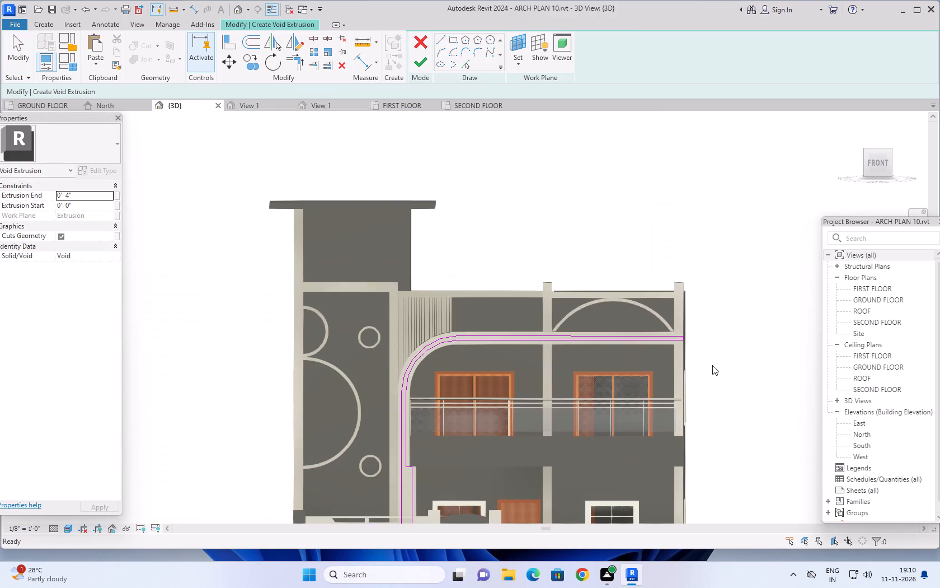
Finish the void extrusion with a 4" depth and finish the in-place model of the band.
middle_drag(713, 365, 734, 329)
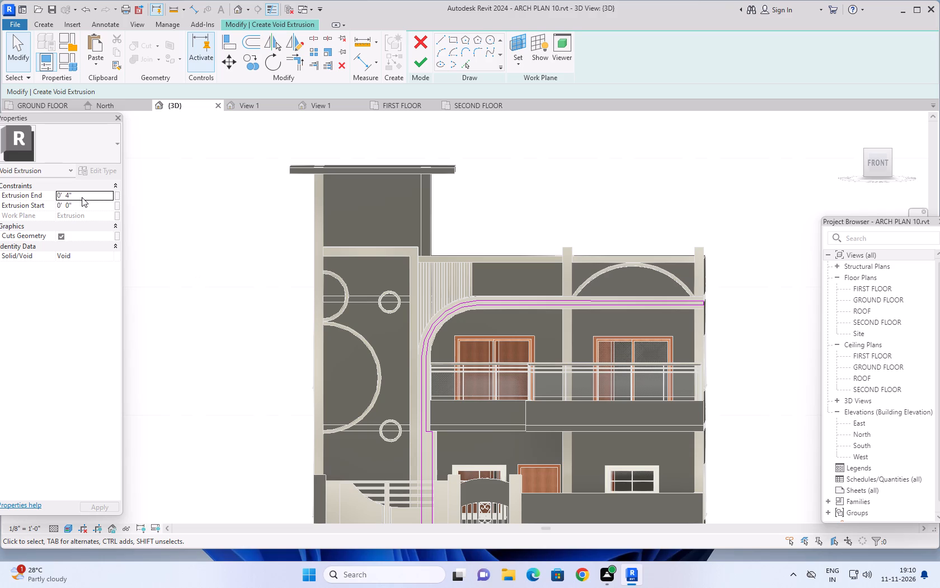
scroll(490, 176, down, 2)
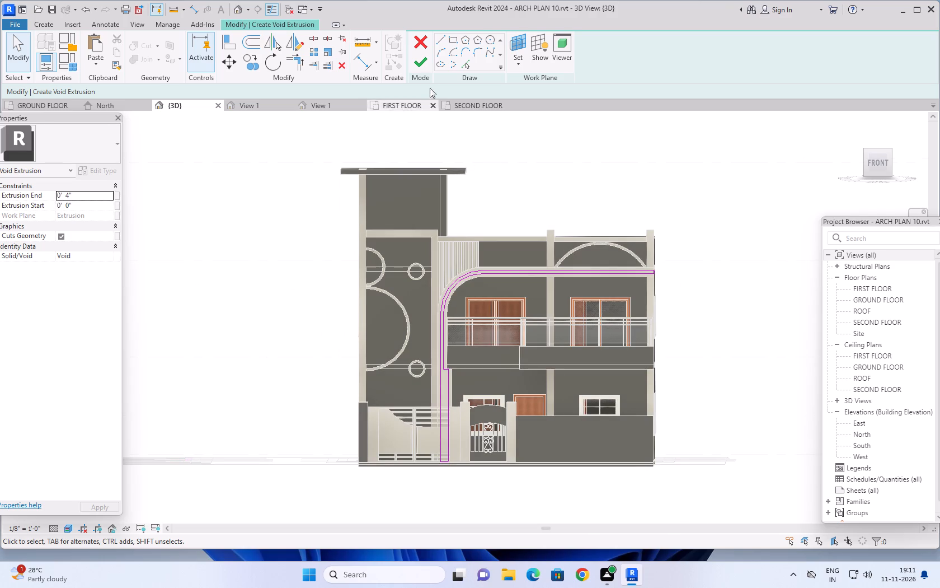
click(419, 62)
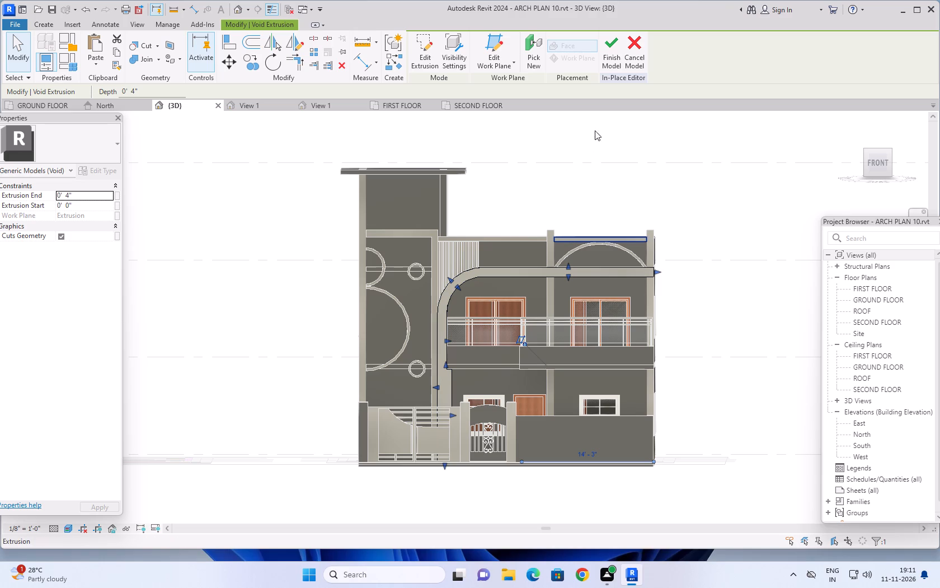
click(612, 52)
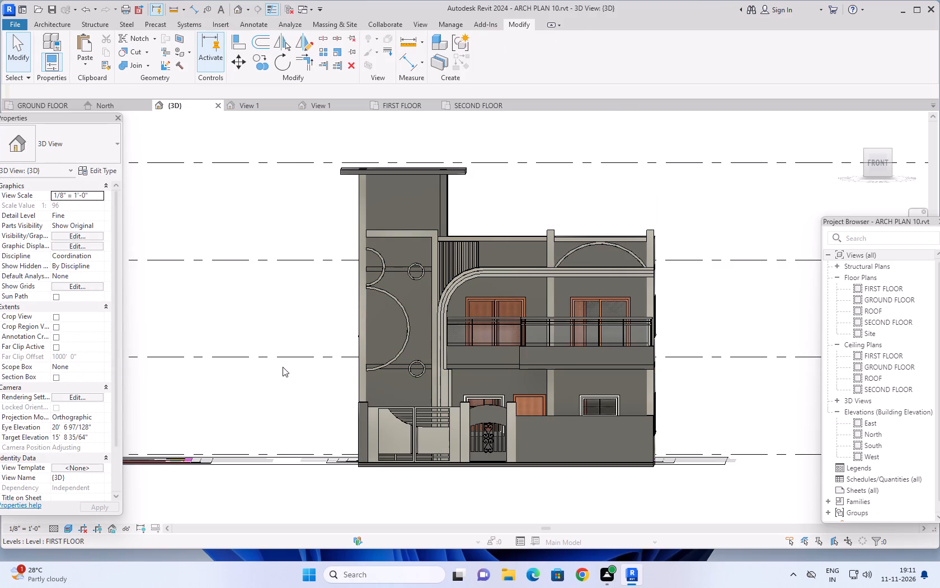
Inspect the void cut in the curved facade band from several 3D angles and return to the front view.
middle_drag(285, 376, 289, 353)
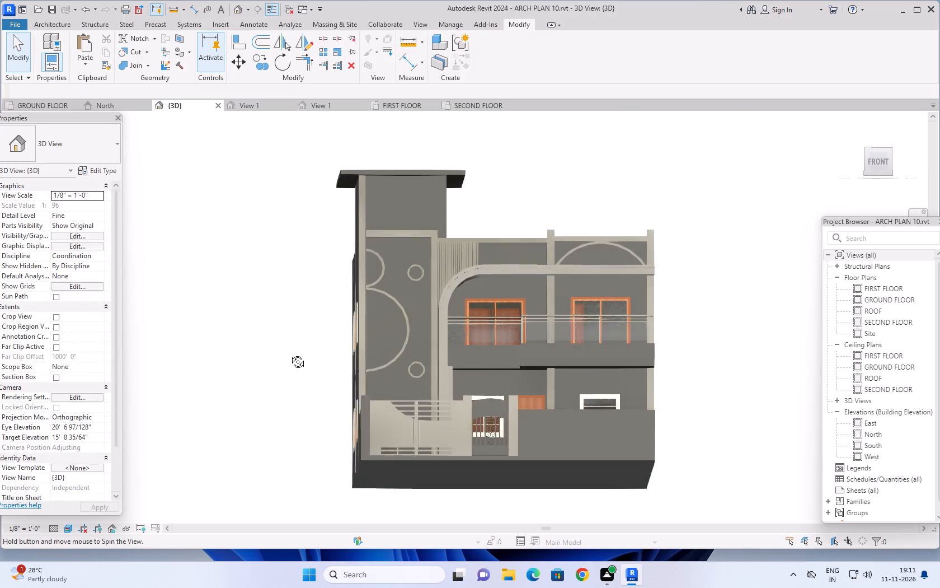
middle_drag(289, 353, 295, 361)
scroll(603, 263, up, 4)
shift+middle_drag(752, 311, 743, 348)
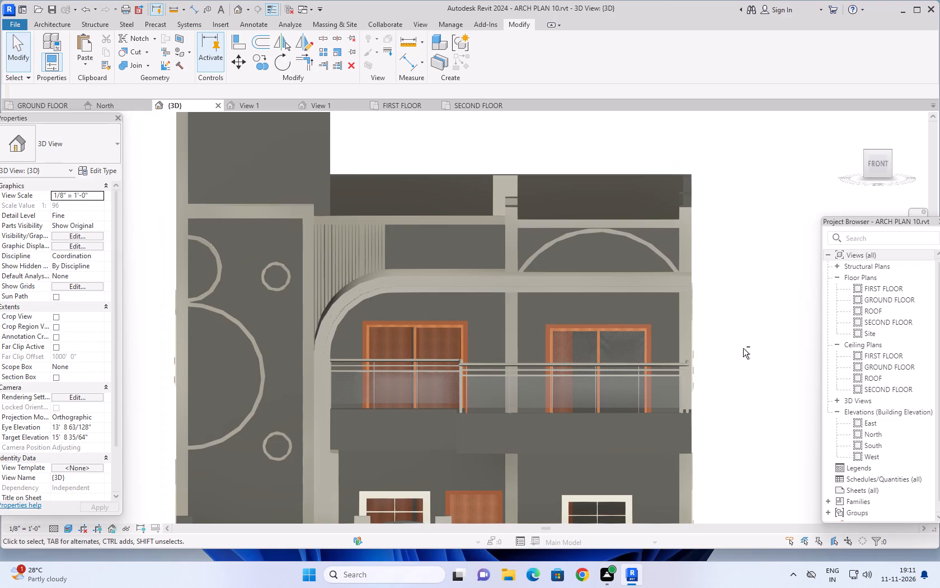
click(743, 351)
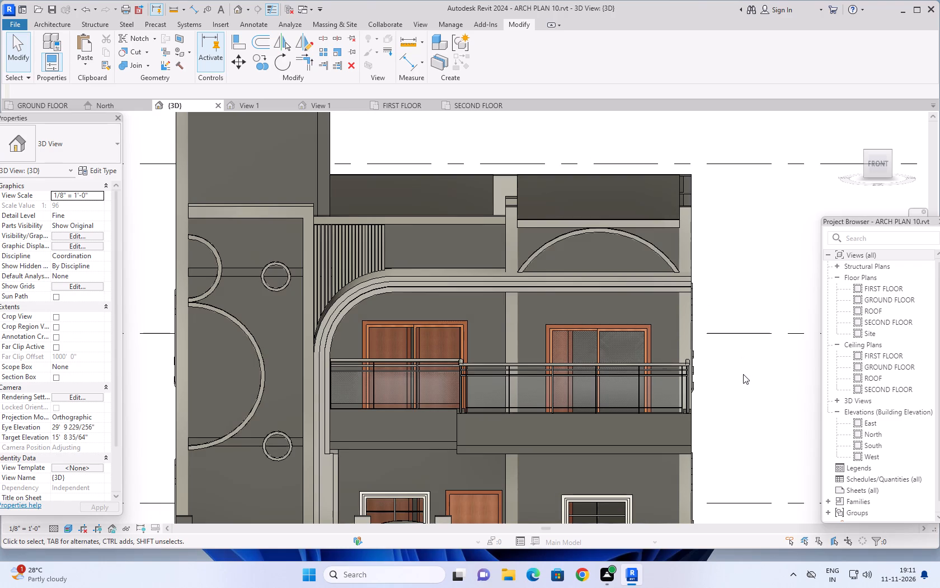
scroll(743, 375, down, 5)
shift+middle_drag(746, 383, 740, 366)
middle_drag(755, 367, 713, 366)
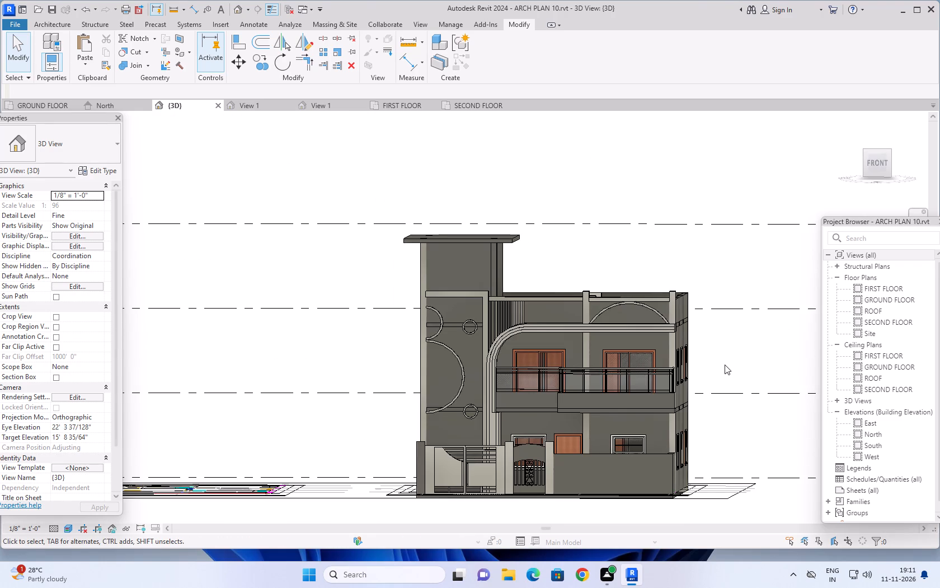
shift+middle_drag(372, 386, 384, 382)
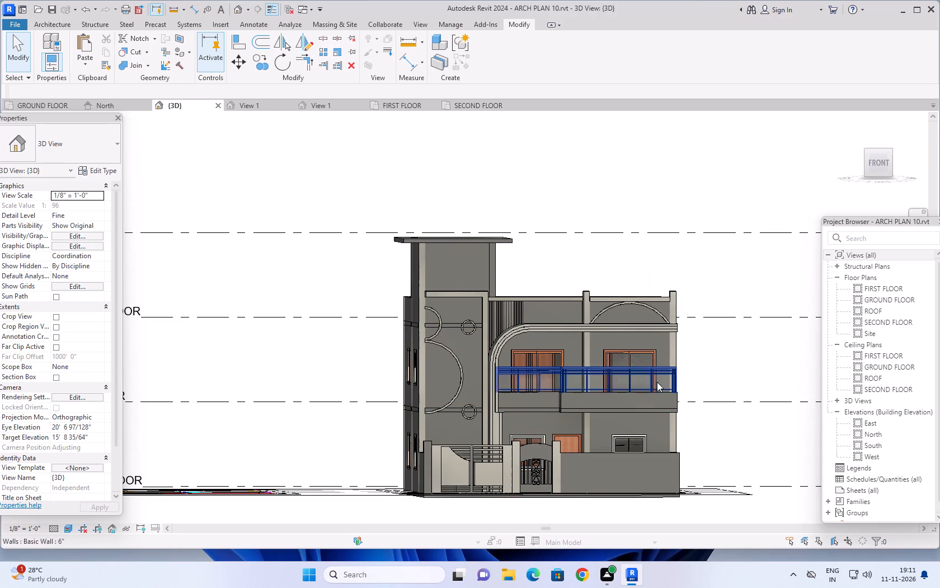
scroll(705, 344, up, 4)
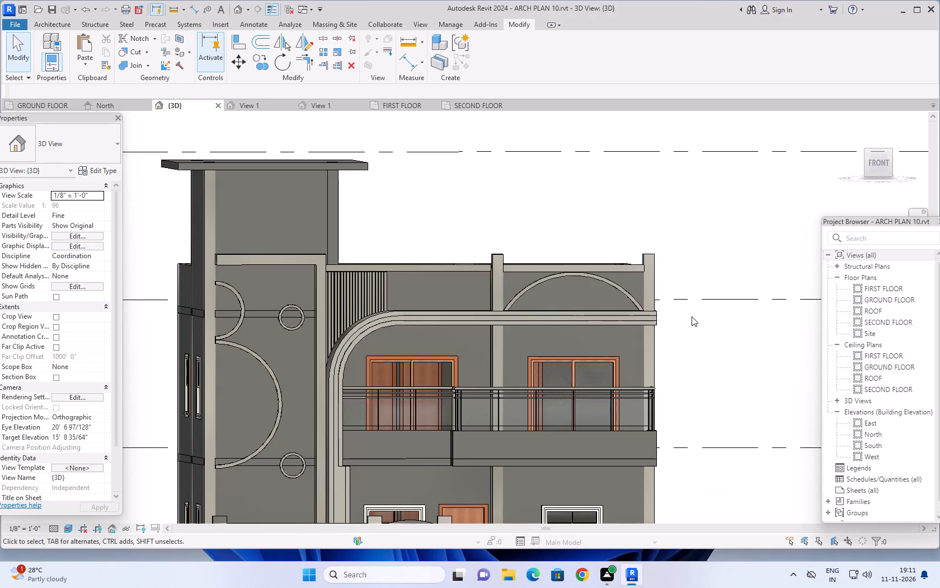
scroll(687, 319, down, 1)
middle_drag(692, 338, 685, 295)
scroll(690, 301, down, 3)
middle_drag(709, 313, 708, 314)
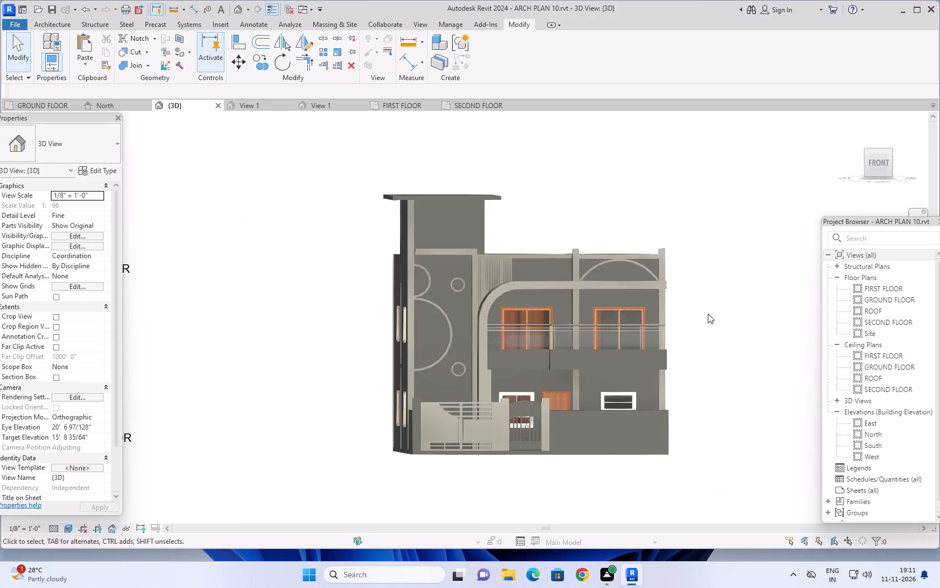
middle_drag(708, 314, 712, 326)
shift+middle_drag(715, 326, 709, 330)
shift+middle_drag(709, 330, 703, 320)
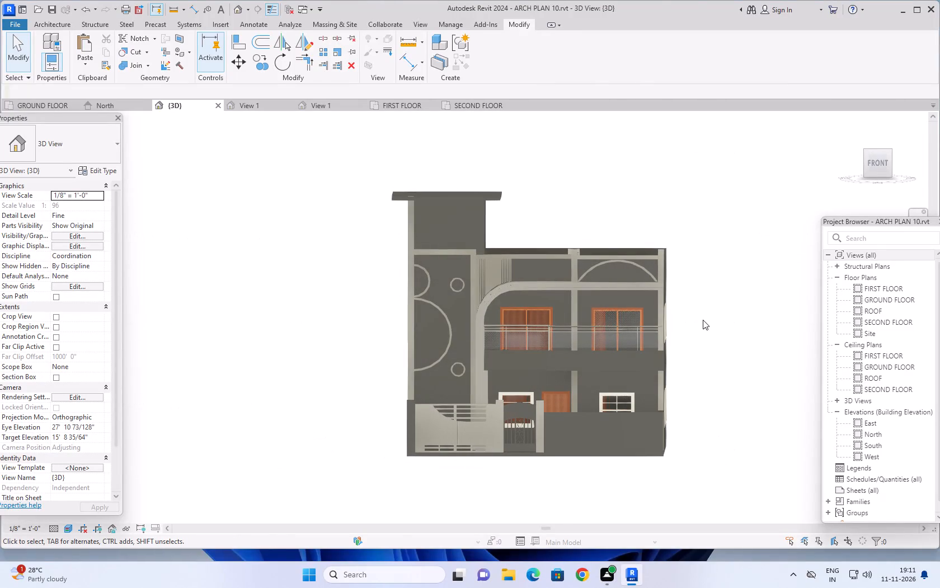
click(875, 163)
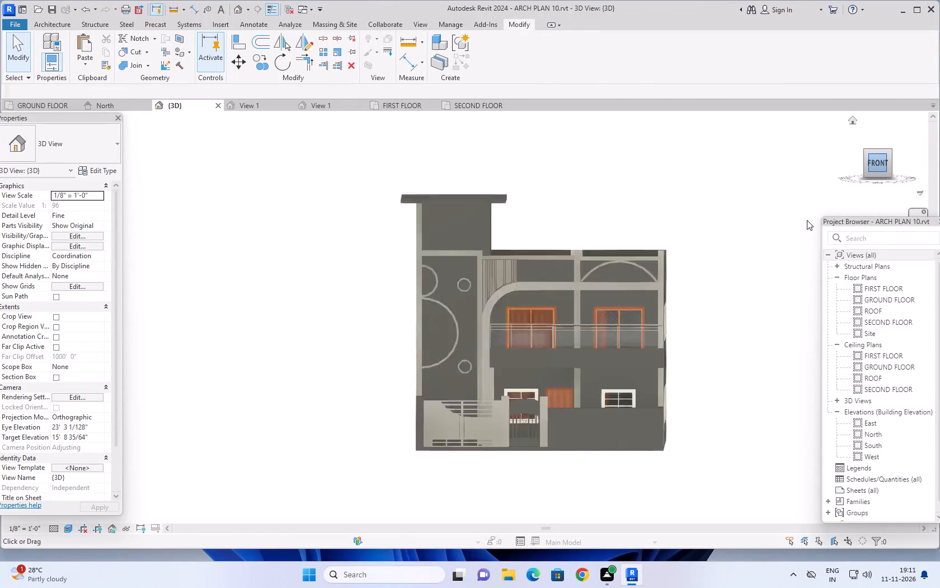
scroll(656, 308, up, 4)
scroll(380, 312, up, 4)
scroll(430, 302, up, 5)
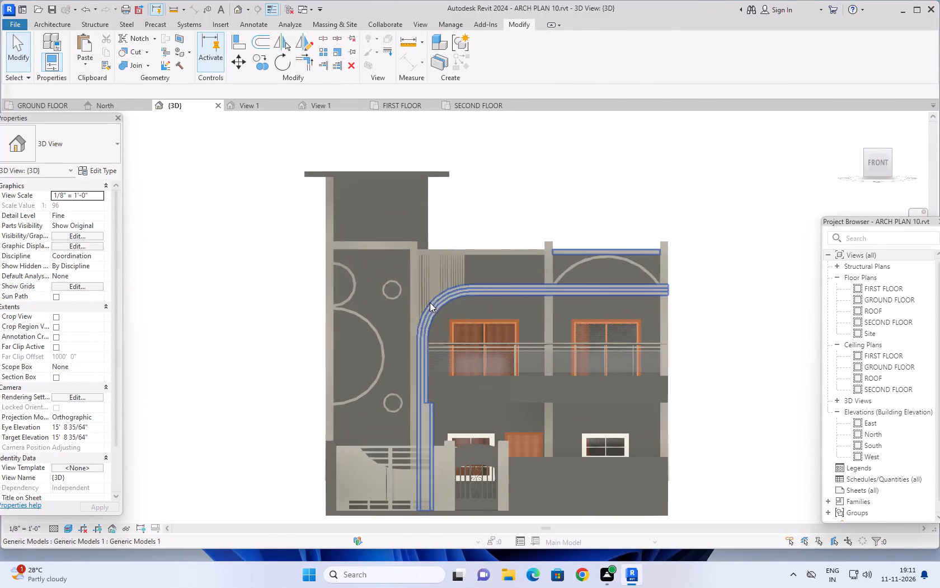
middle_drag(514, 222, 532, 207)
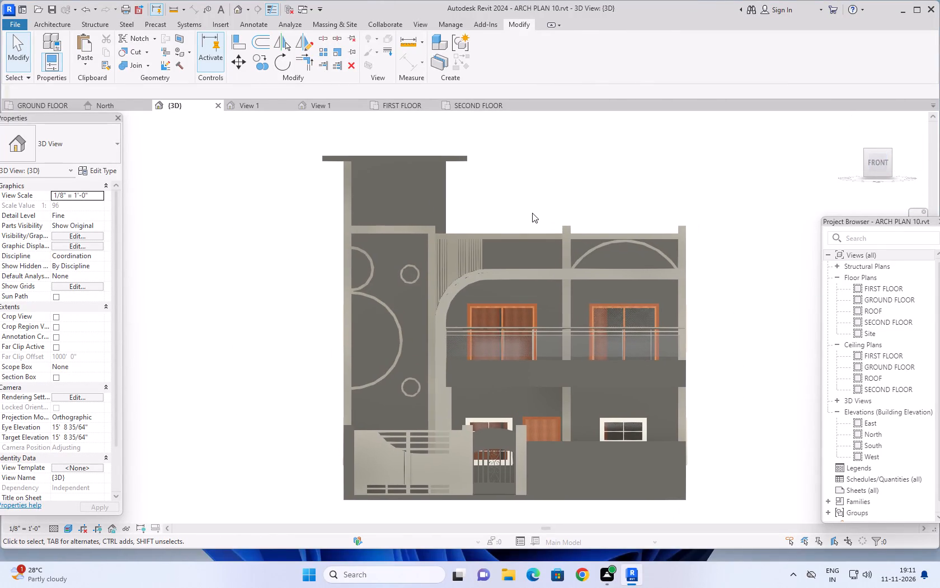
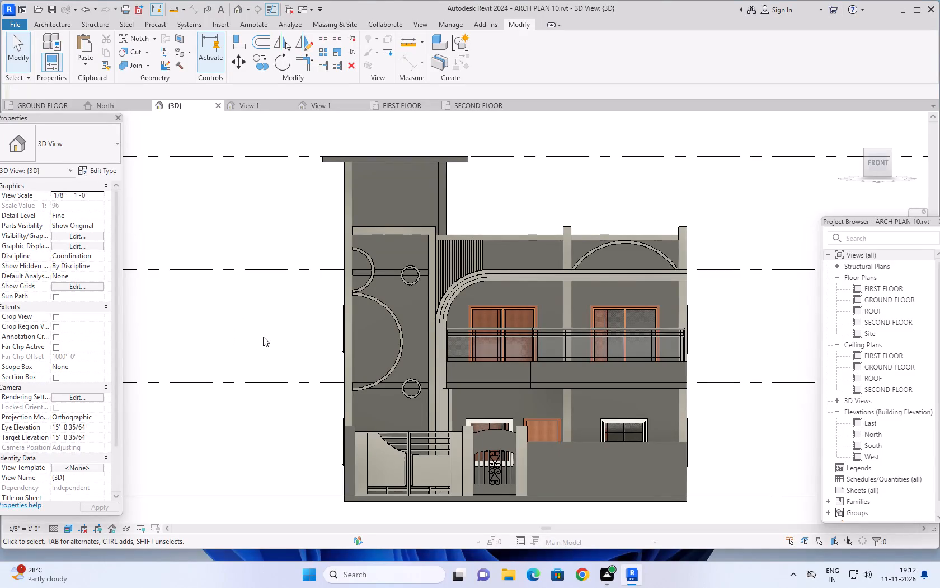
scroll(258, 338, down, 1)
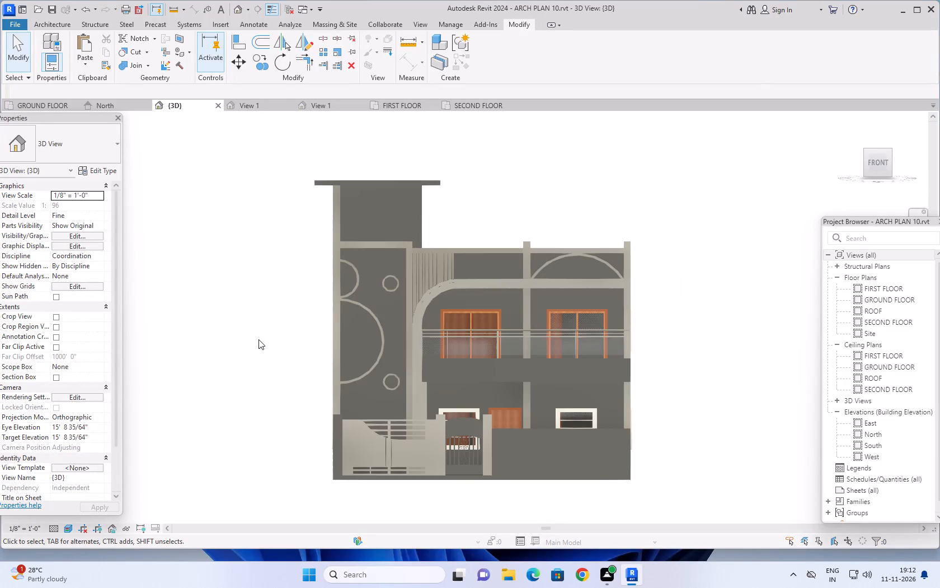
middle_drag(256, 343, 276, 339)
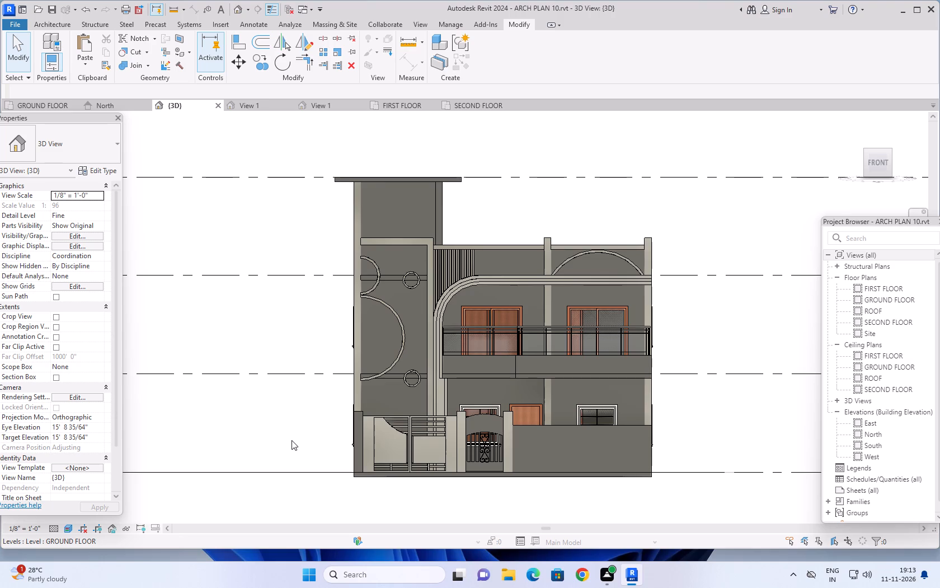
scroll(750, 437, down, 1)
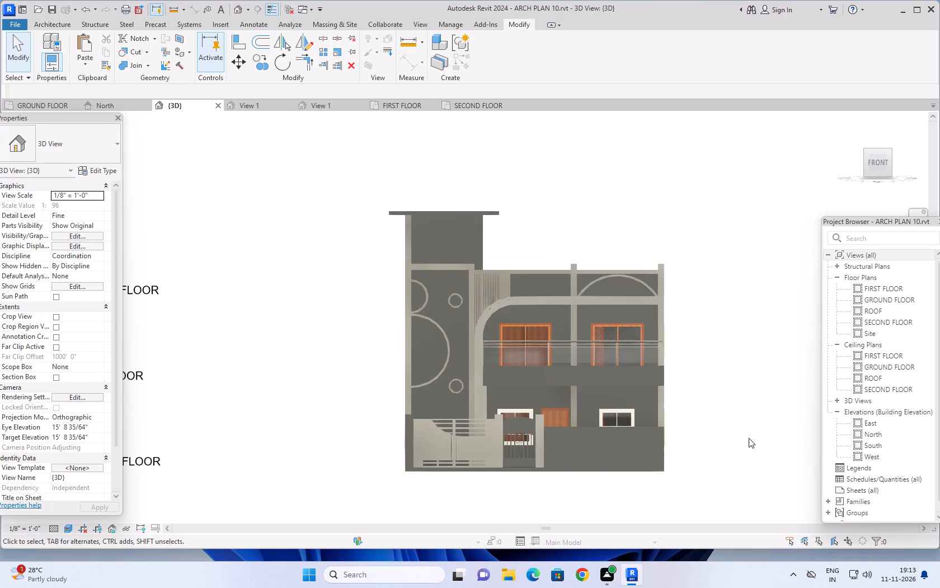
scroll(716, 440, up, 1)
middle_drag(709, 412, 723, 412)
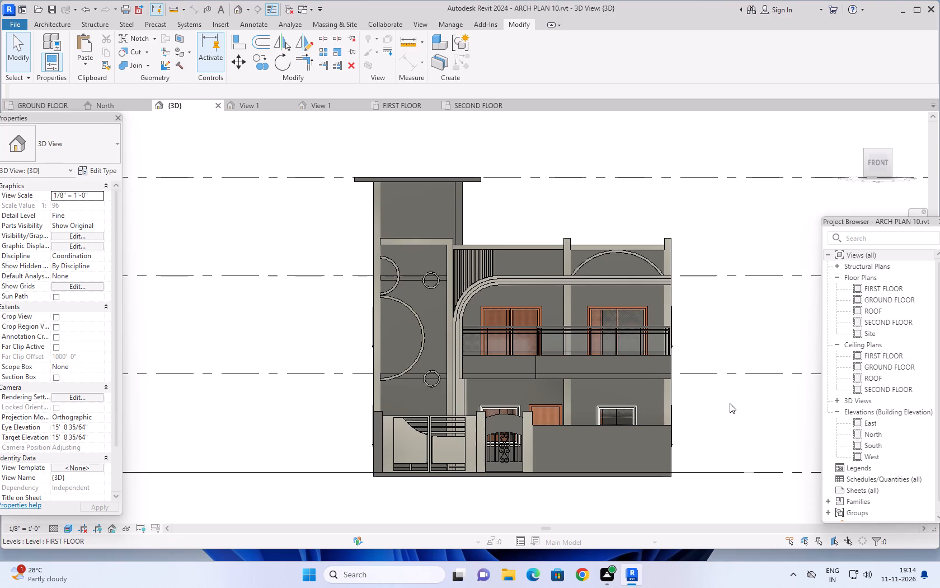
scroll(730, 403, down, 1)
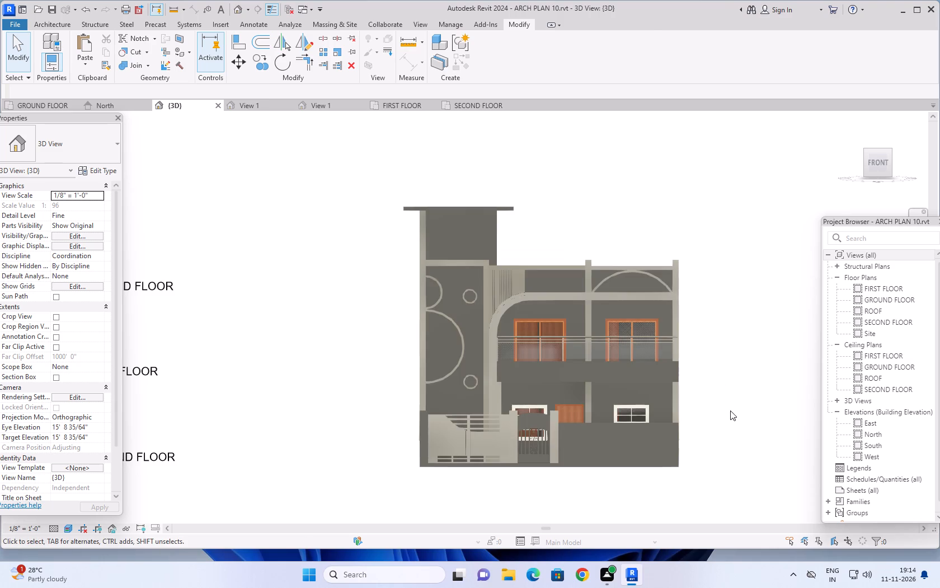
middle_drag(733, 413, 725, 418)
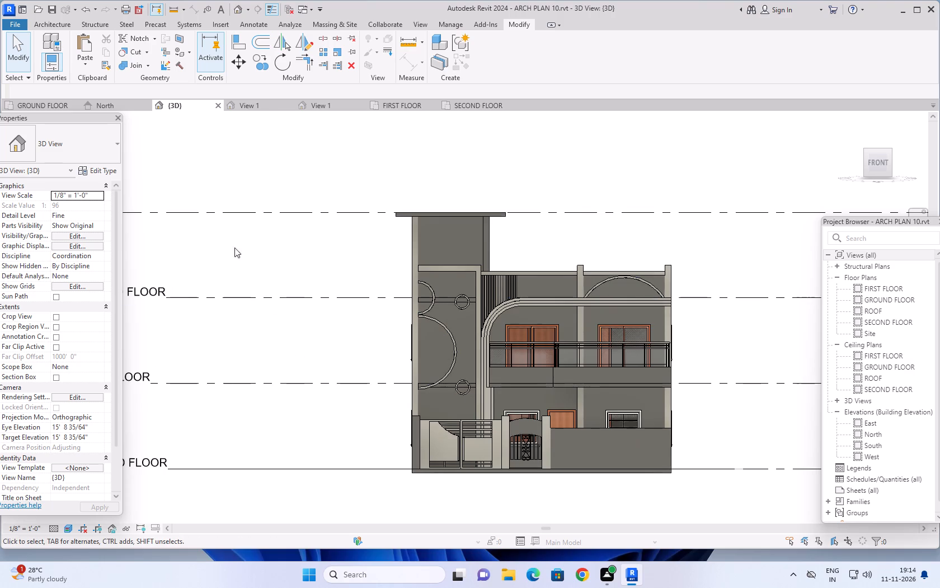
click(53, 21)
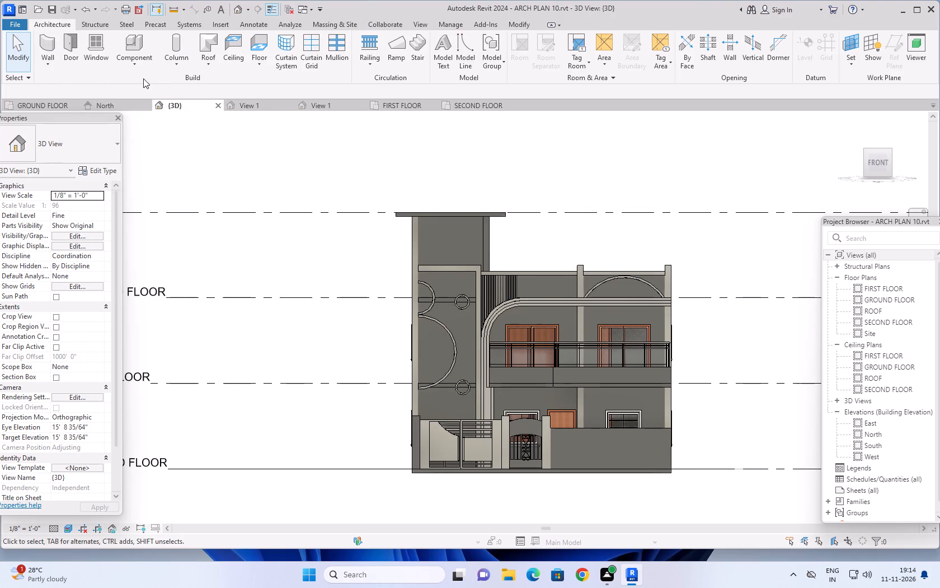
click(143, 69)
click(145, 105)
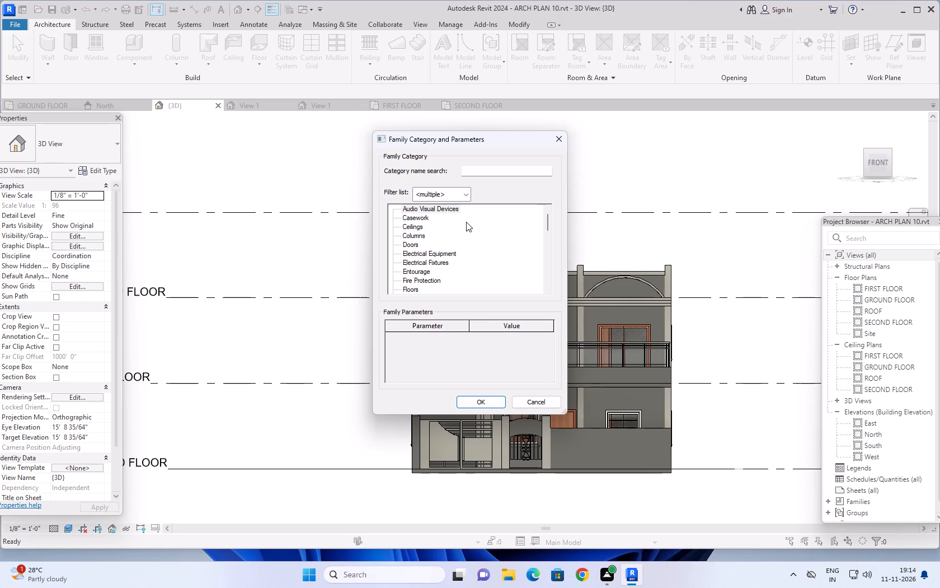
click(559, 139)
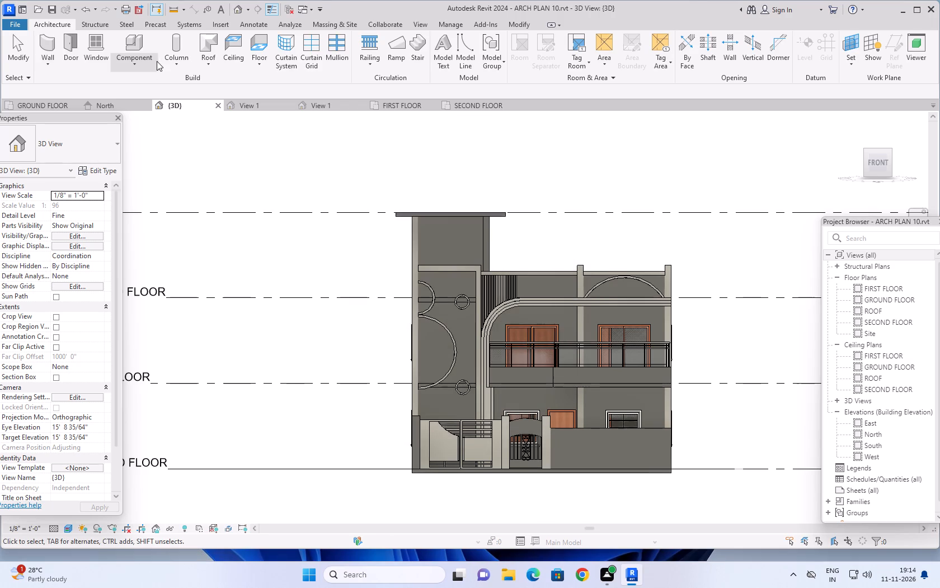
Start placing a component and browse for a family to load in the inner SHUBHAM CITY folder under Documents.
click(144, 64)
click(157, 88)
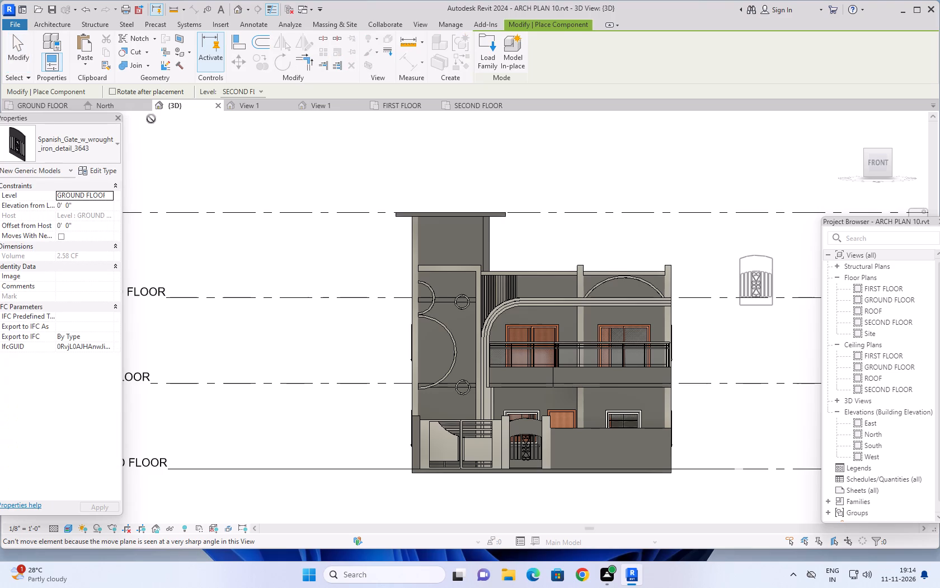
click(487, 42)
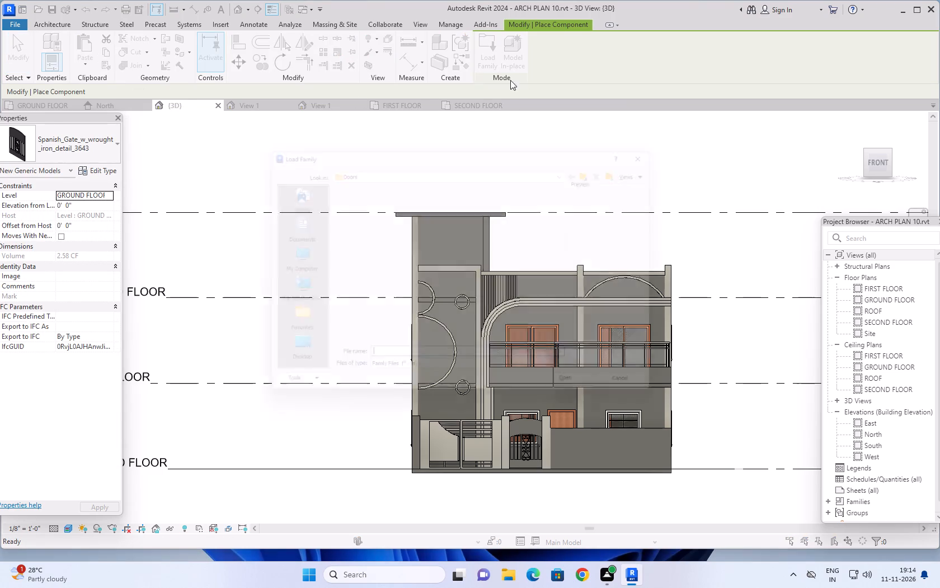
click(607, 159)
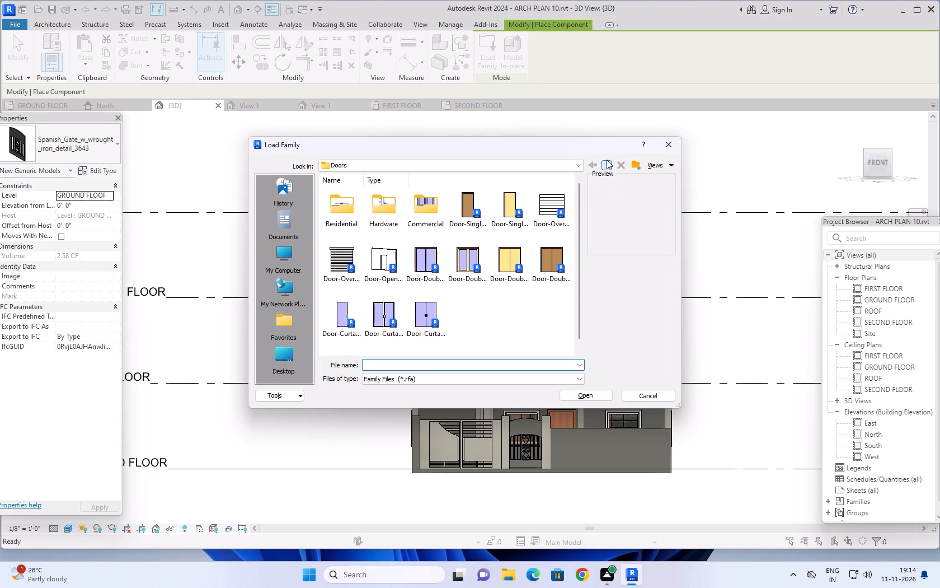
click(605, 162)
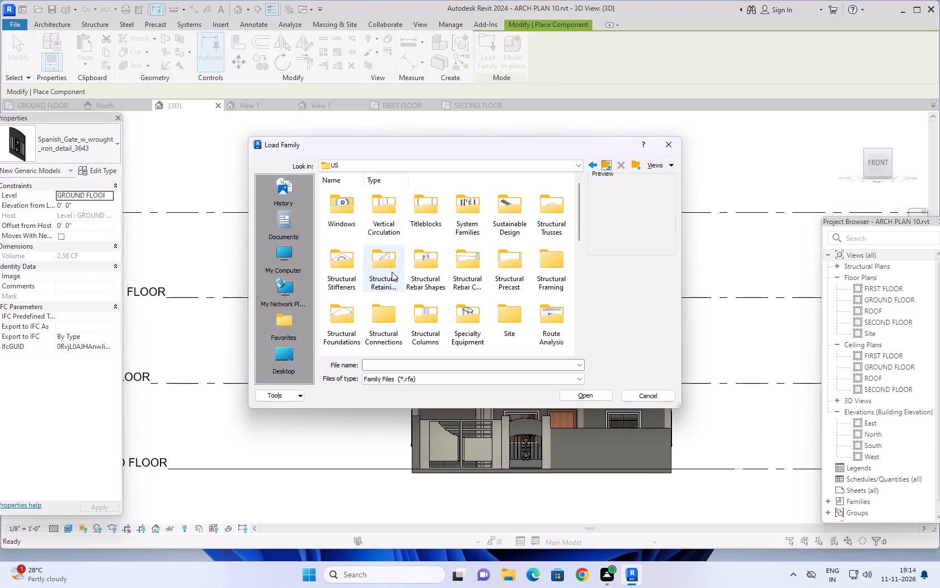
scroll(392, 272, up, 2)
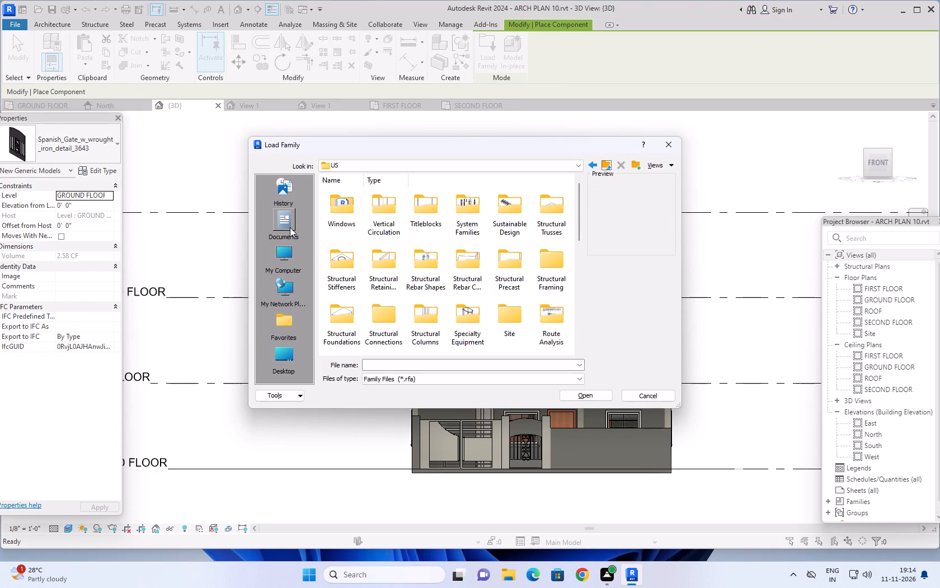
click(290, 227)
double_click(347, 208)
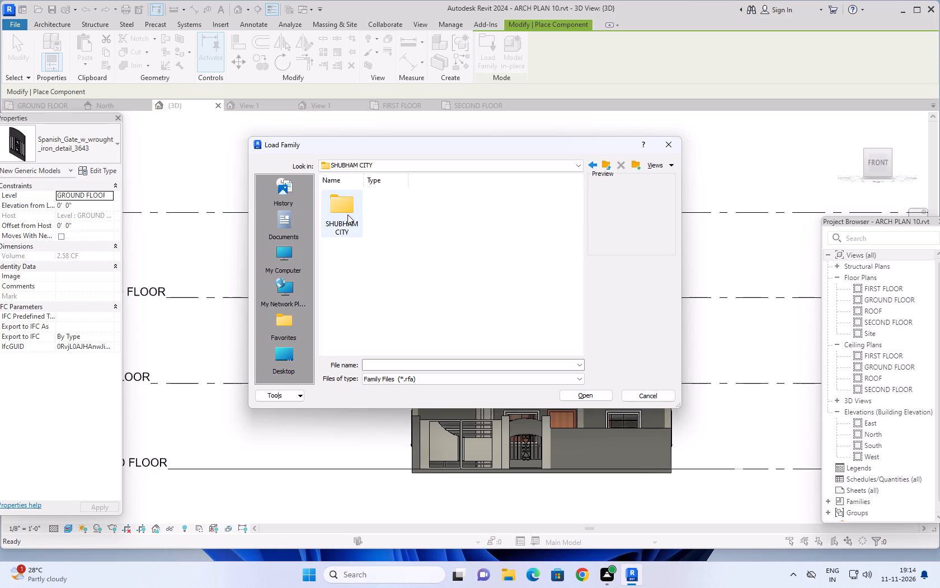
double_click(347, 214)
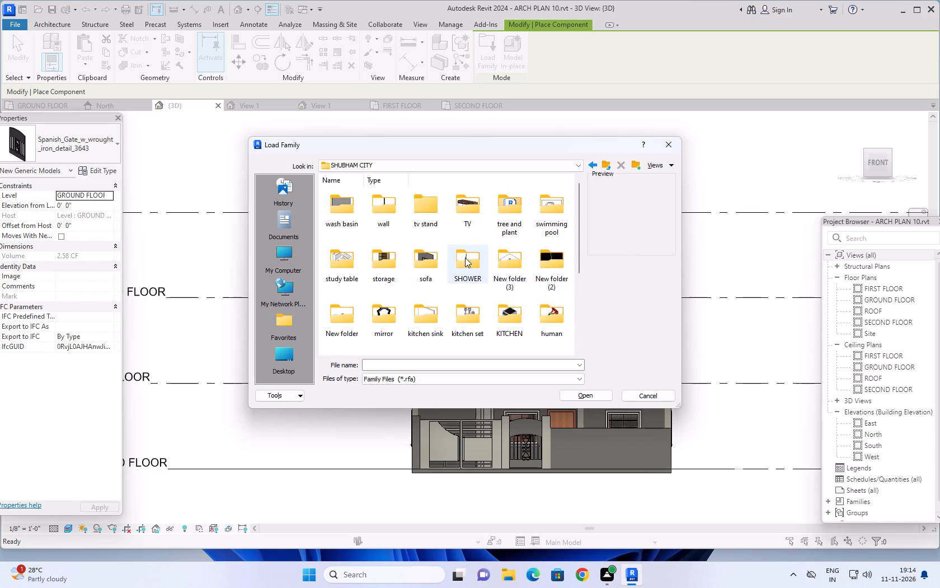
Look through the coffee table folder, previewing the wire-style table lamp, Bagunas flower and stylish retro coffee table families.
scroll(495, 244, down, 1)
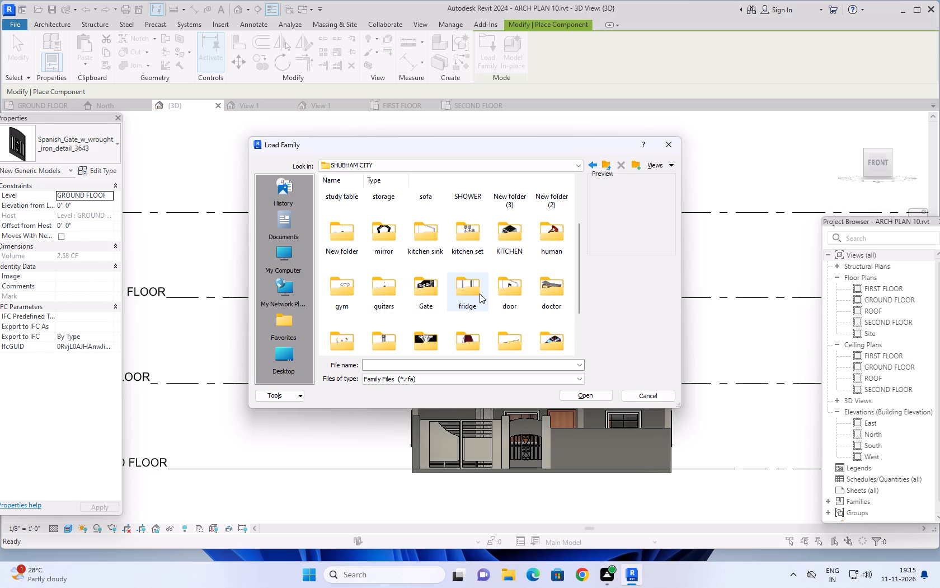
scroll(436, 311, down, 1)
double_click(429, 283)
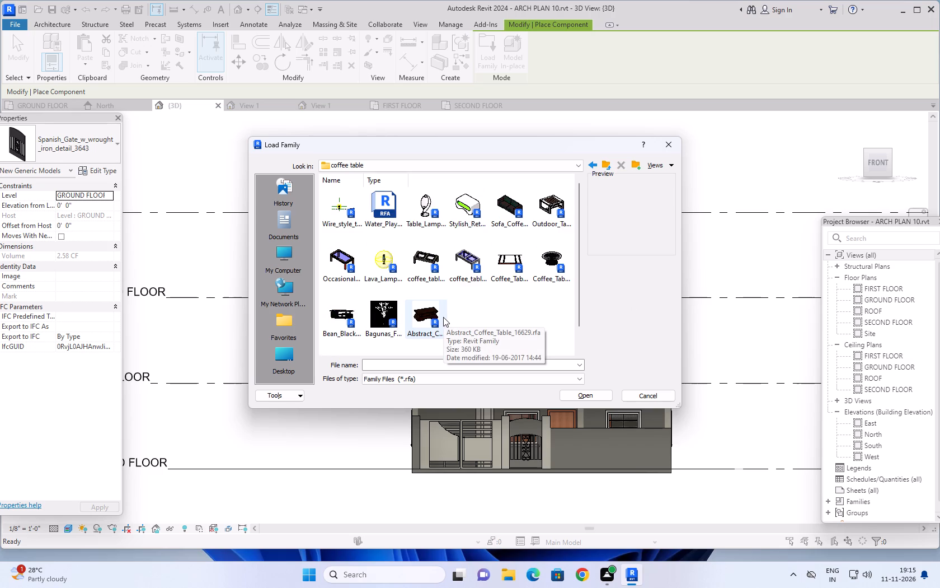
click(339, 204)
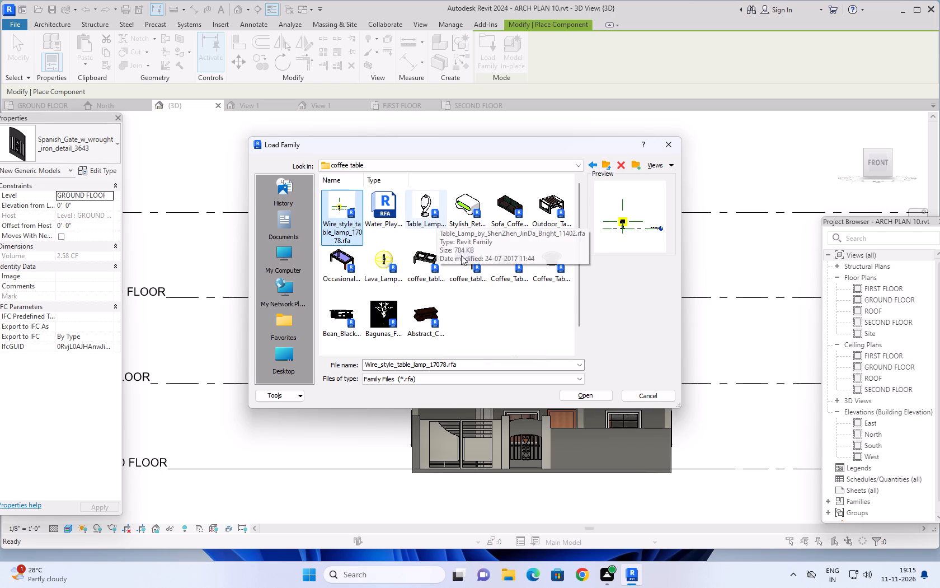
click(384, 307)
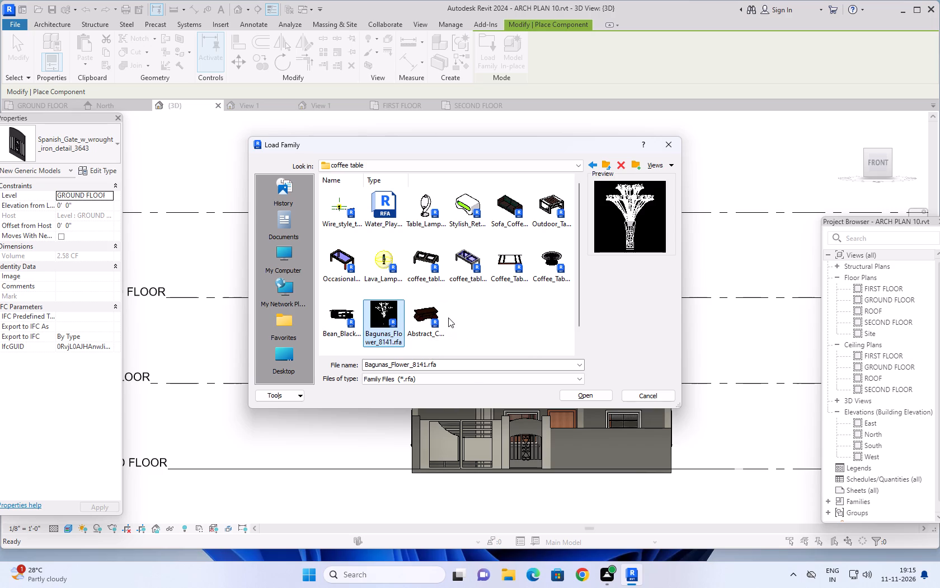
click(471, 216)
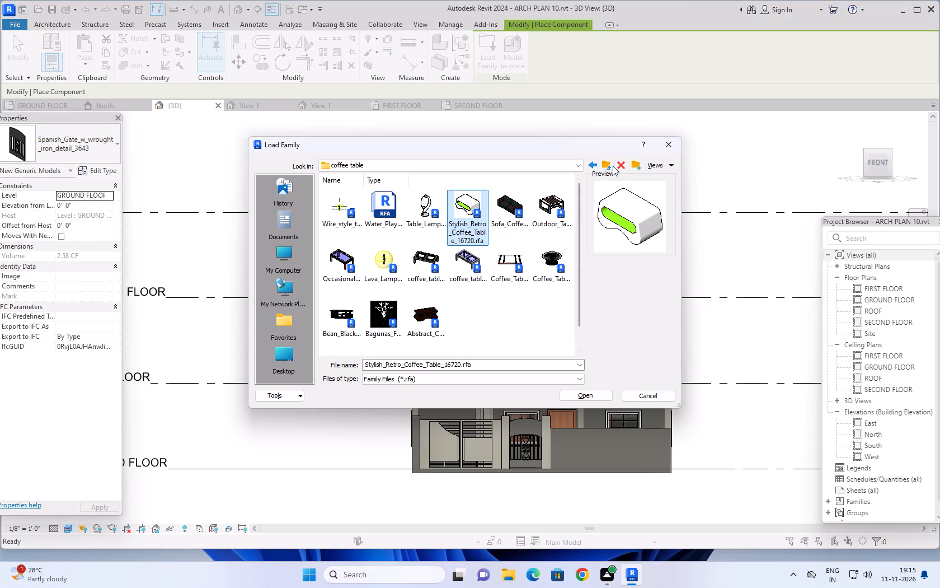
Go to the ceiling lights and fans folder and check its MY LIGHT FAMILY subfolder for a suitable light.
click(607, 164)
scroll(464, 265, down, 1)
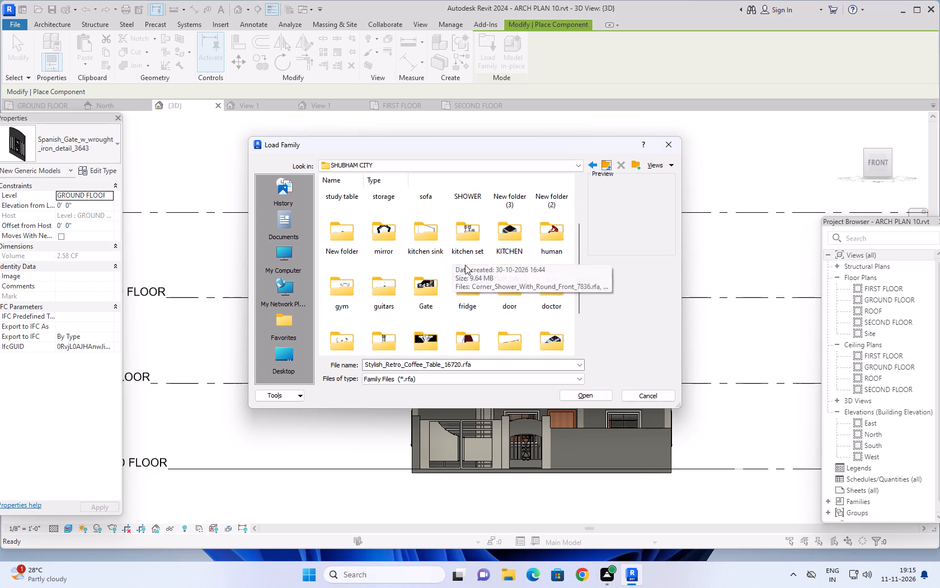
scroll(449, 277, down, 2)
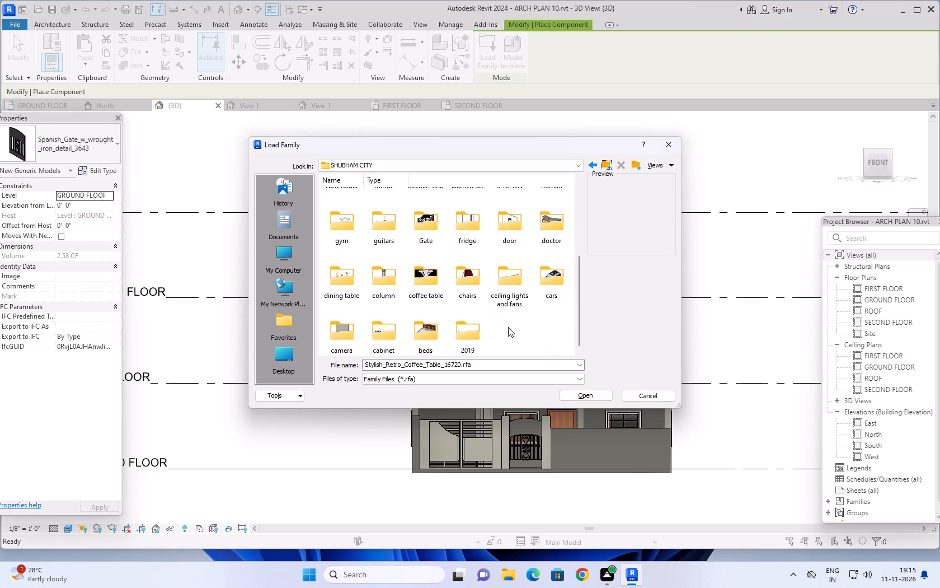
double_click(512, 279)
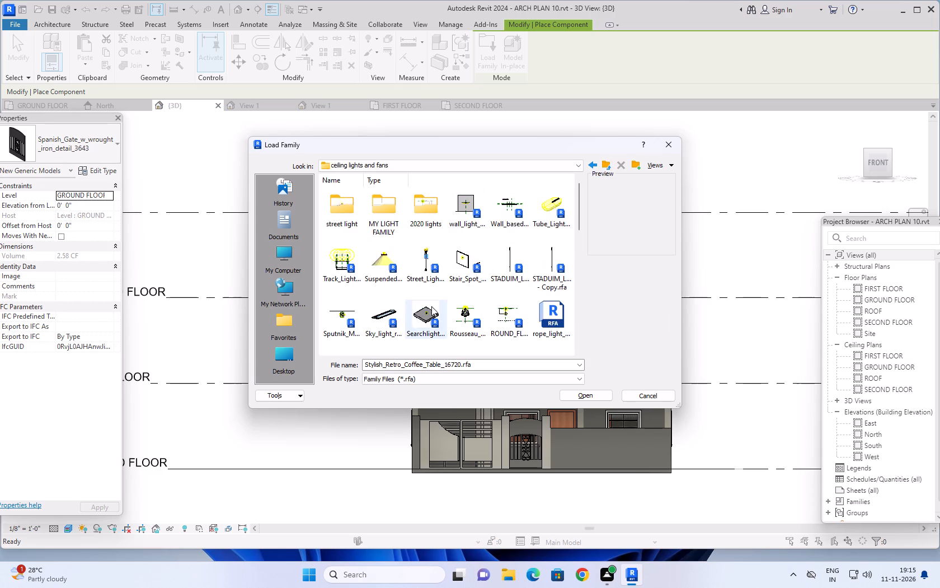
double_click(393, 213)
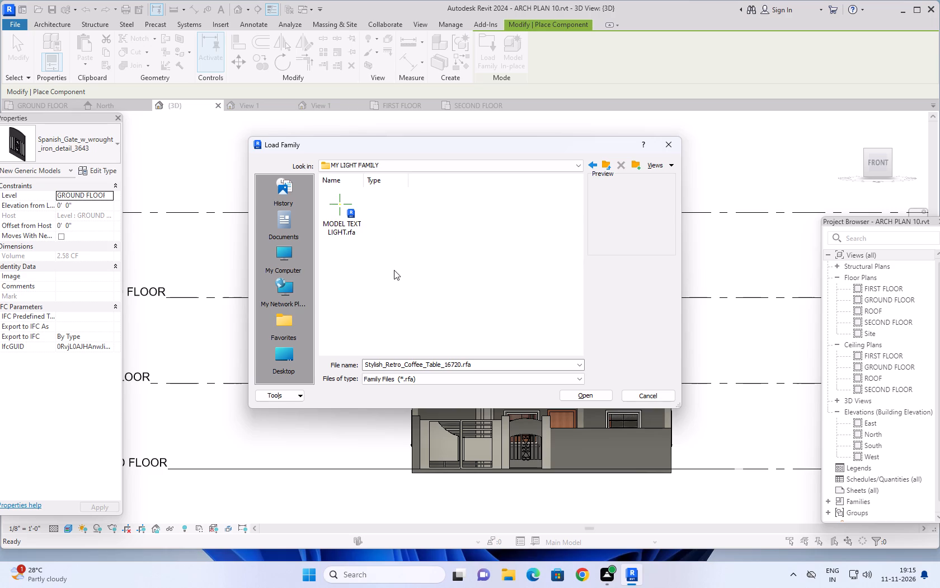
scroll(378, 263, up, 2)
click(607, 161)
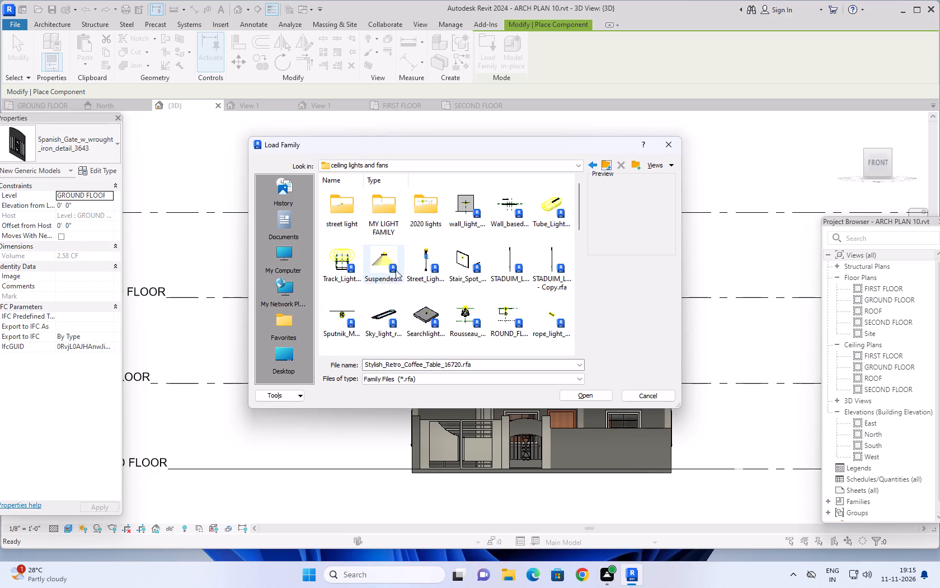
Preview the suspended, track, stair spot, stadium, Rousseau chandelier, round flush-mount and rope light families in the ceiling lights and fans folder.
click(385, 258)
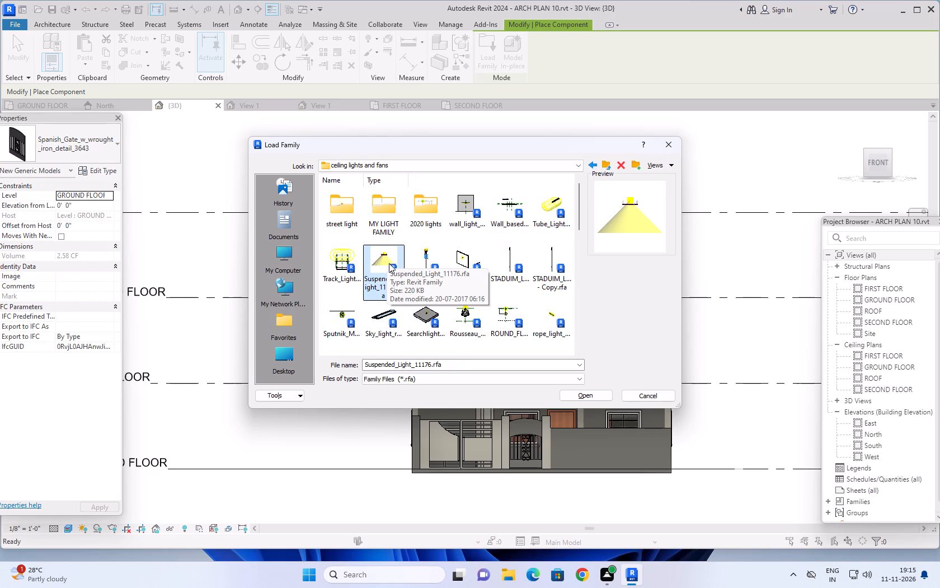
click(347, 265)
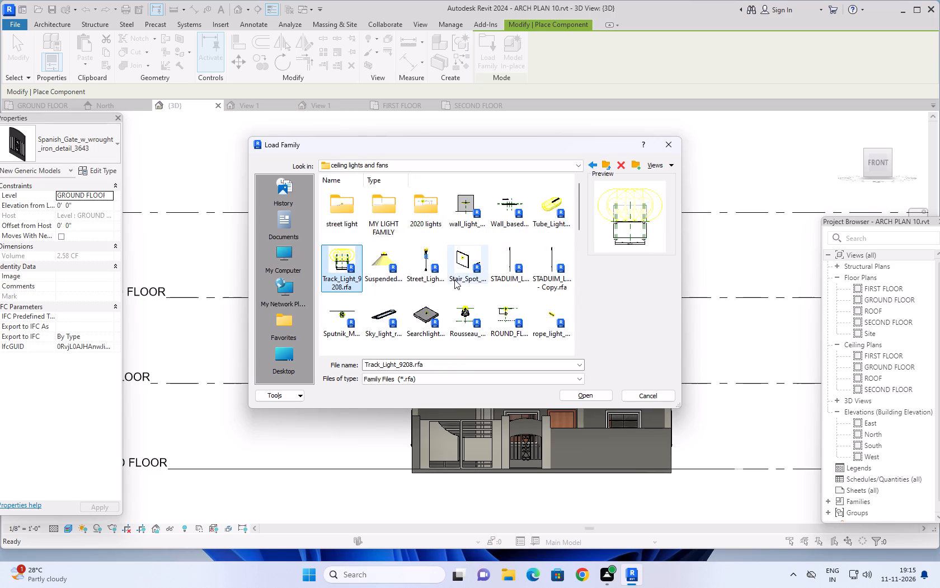
click(459, 264)
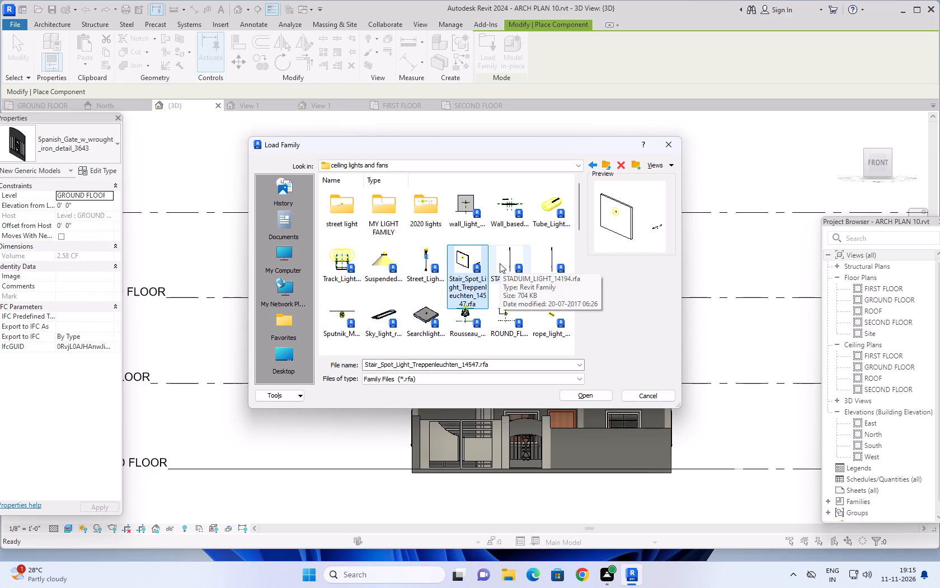
click(500, 263)
click(534, 265)
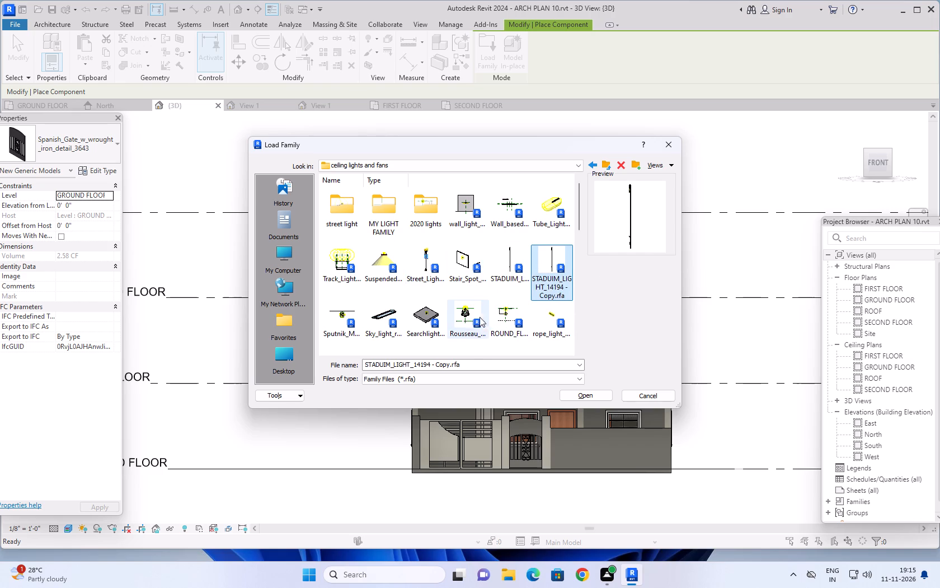
click(464, 314)
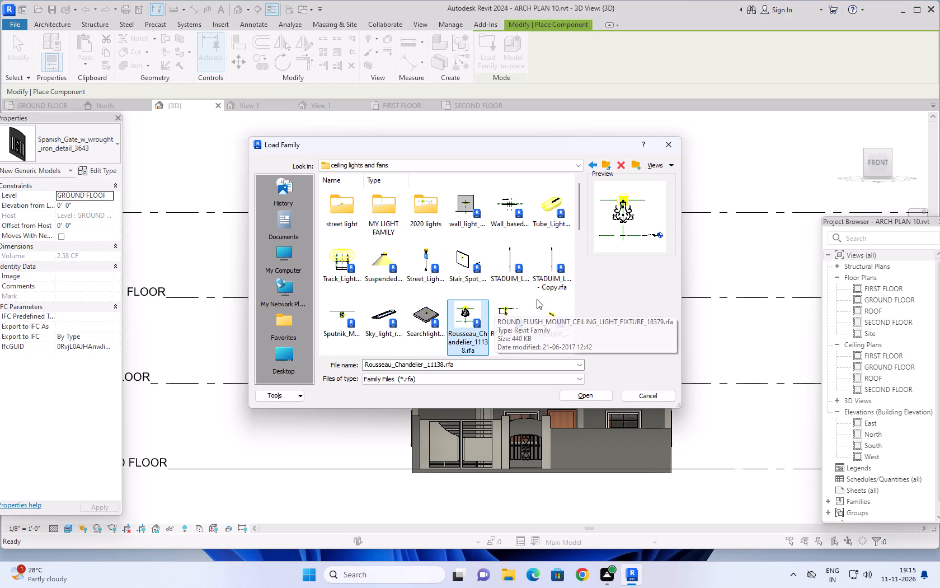
click(506, 317)
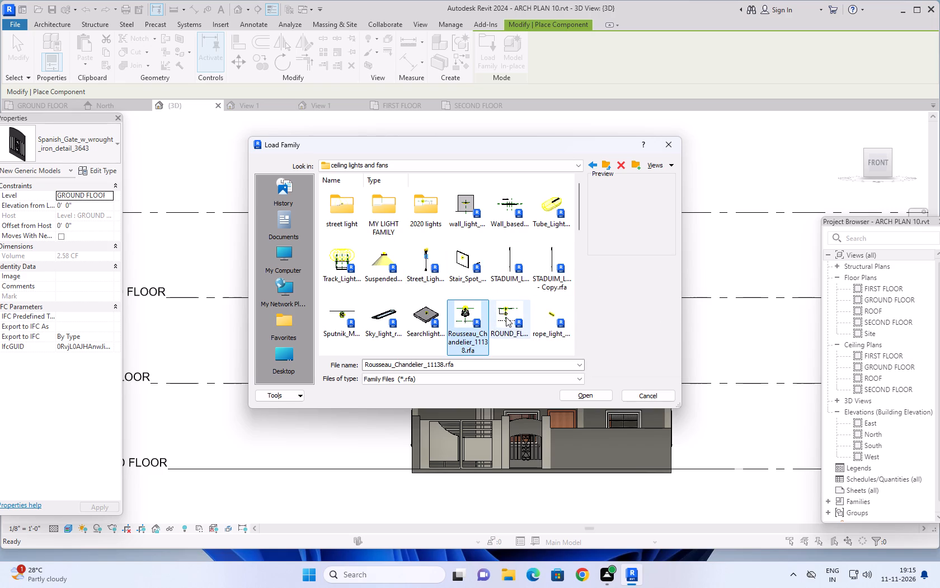
click(546, 316)
Look further through the same folder, previewing the 5-light, ceiling fan and Bronze Chandelier families at its end.
scroll(453, 291, down, 3)
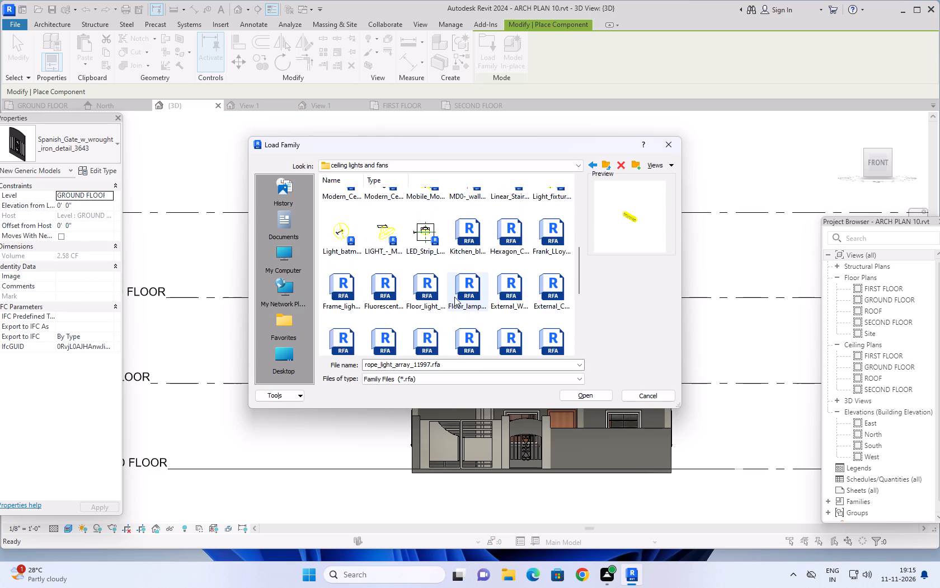
scroll(510, 269, down, 2)
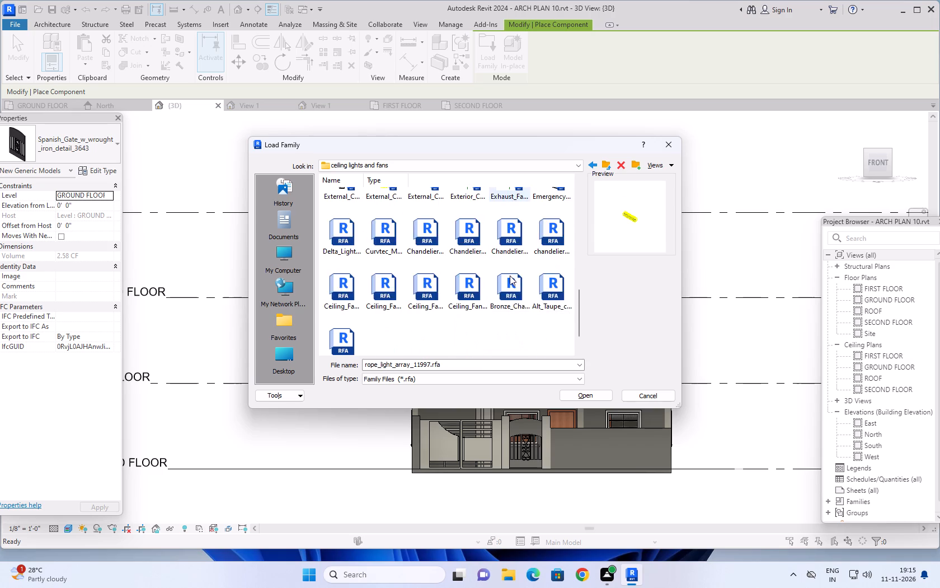
scroll(485, 301, down, 1)
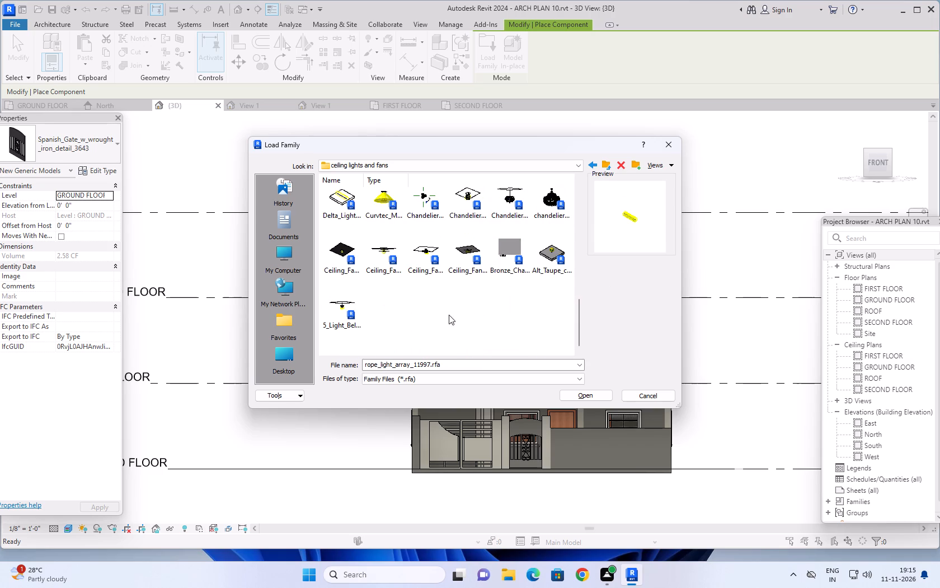
scroll(351, 314, down, 1)
click(340, 307)
click(379, 260)
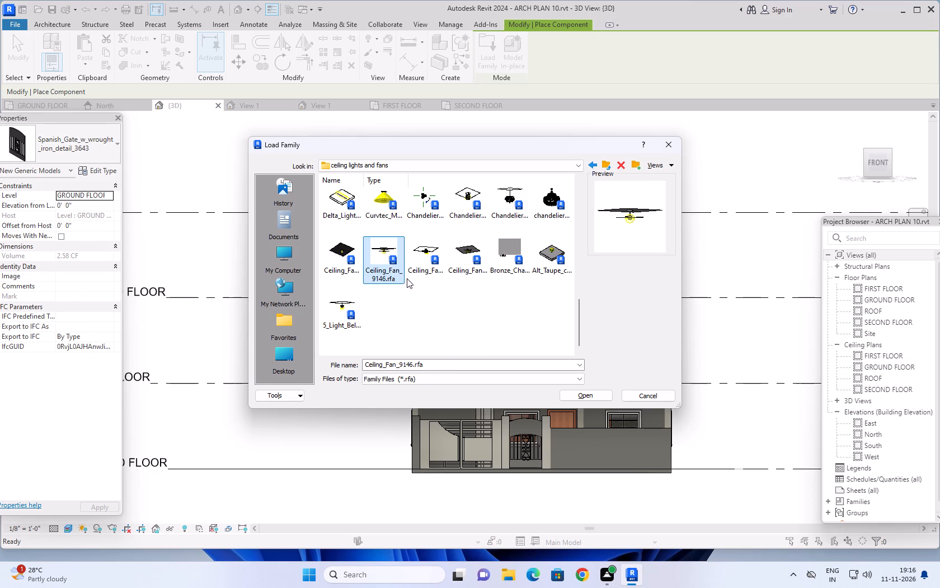
click(425, 266)
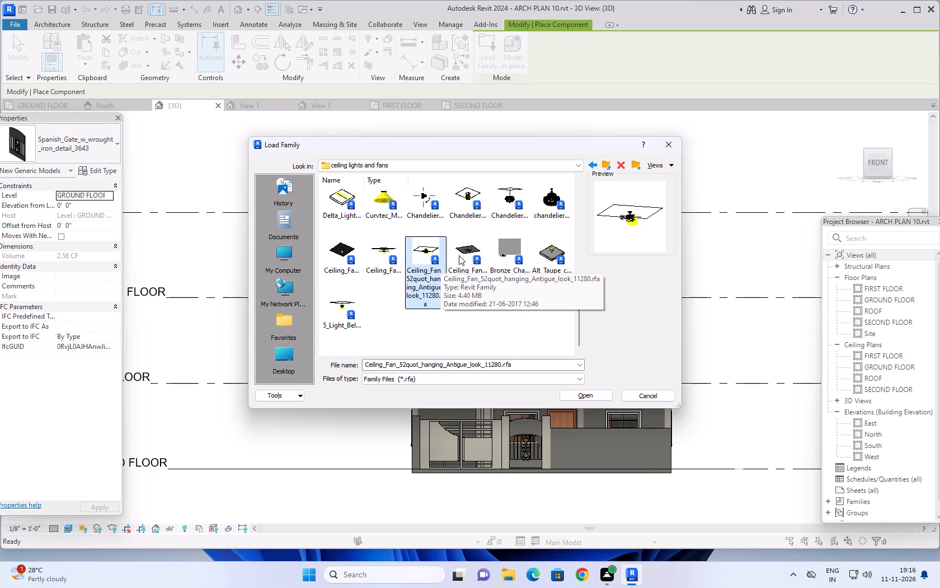
click(459, 255)
click(511, 266)
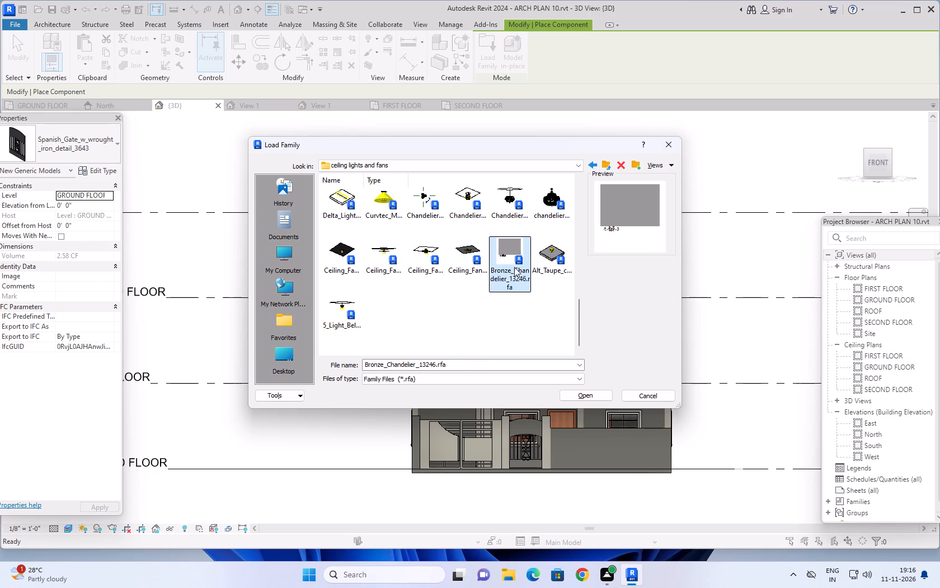
Go to the 2020 lights subfolder and preview the recessed cans, bollard, copper wire pendant and external wall light families.
scroll(438, 298, up, 8)
scroll(377, 263, up, 1)
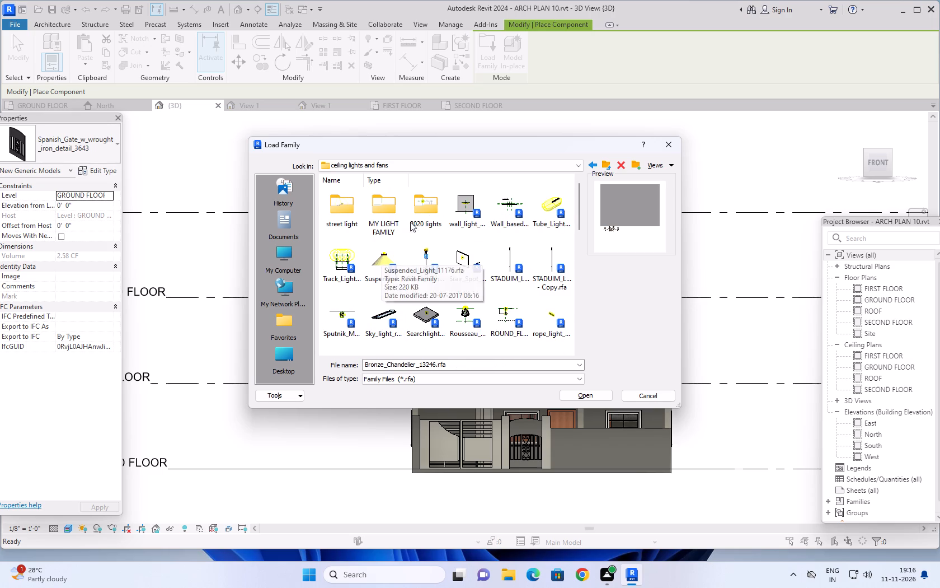
double_click(420, 208)
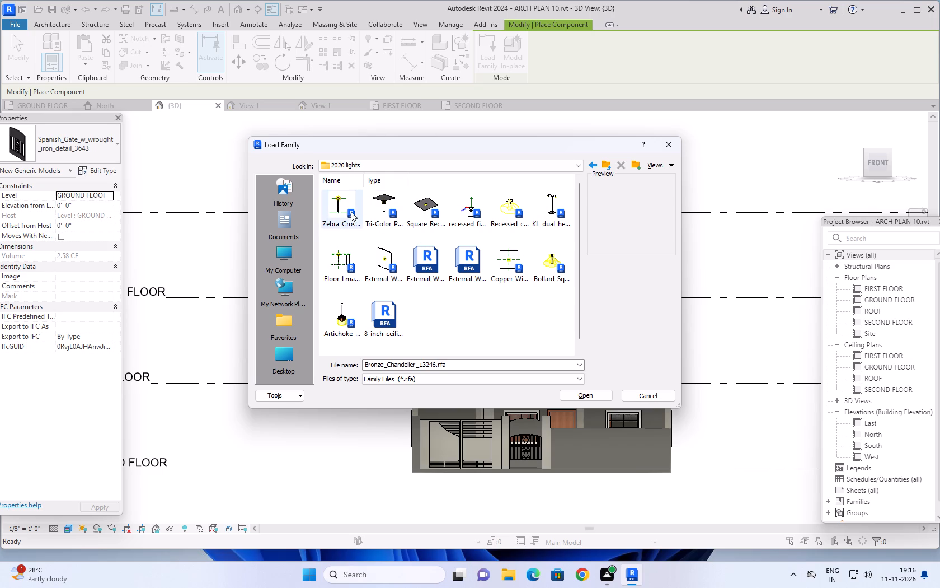
scroll(351, 212, up, 1)
click(506, 217)
click(546, 267)
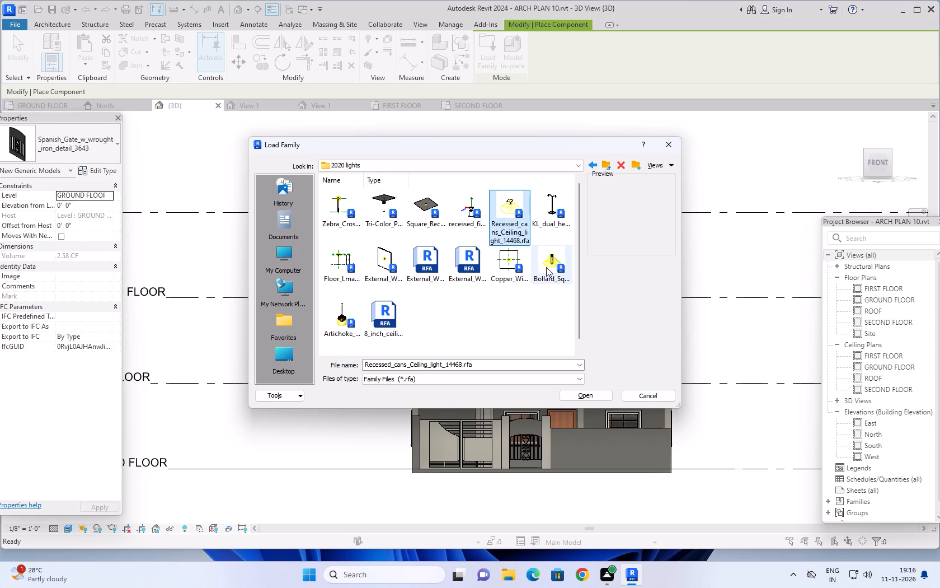
click(492, 274)
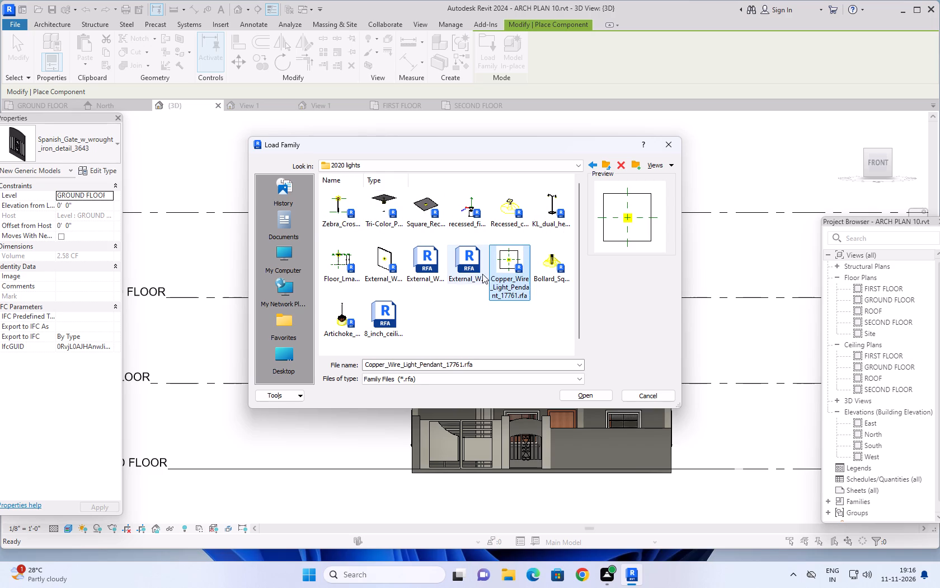
click(453, 266)
click(410, 260)
click(374, 260)
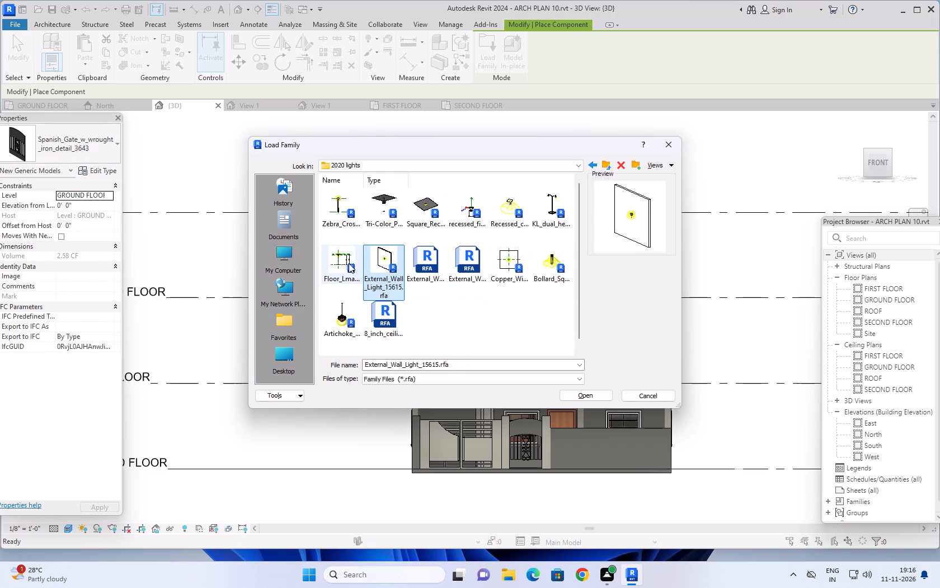
scroll(638, 218, up, 5)
Preview the artichoke pendant, zebra crossing, tri-color pendant, square recessed, fire sprinkler, recessed cans and dual-head light pole families in 2020 lights.
click(337, 312)
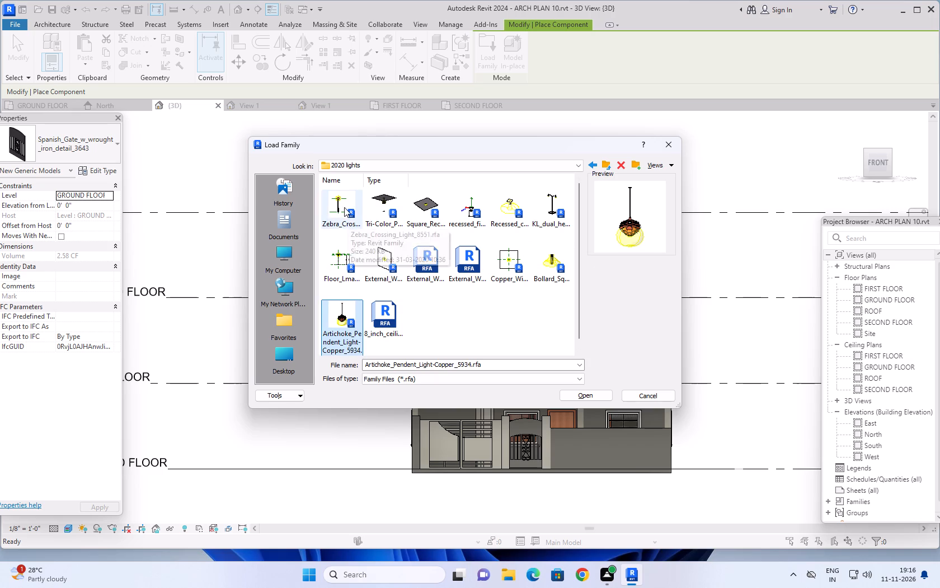
click(343, 203)
click(393, 204)
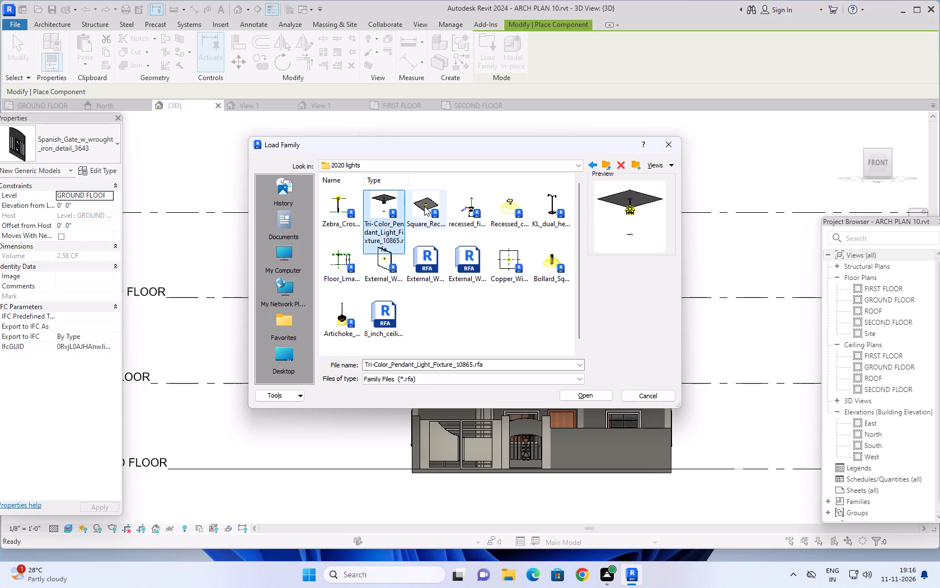
click(424, 206)
click(376, 206)
click(437, 202)
click(462, 202)
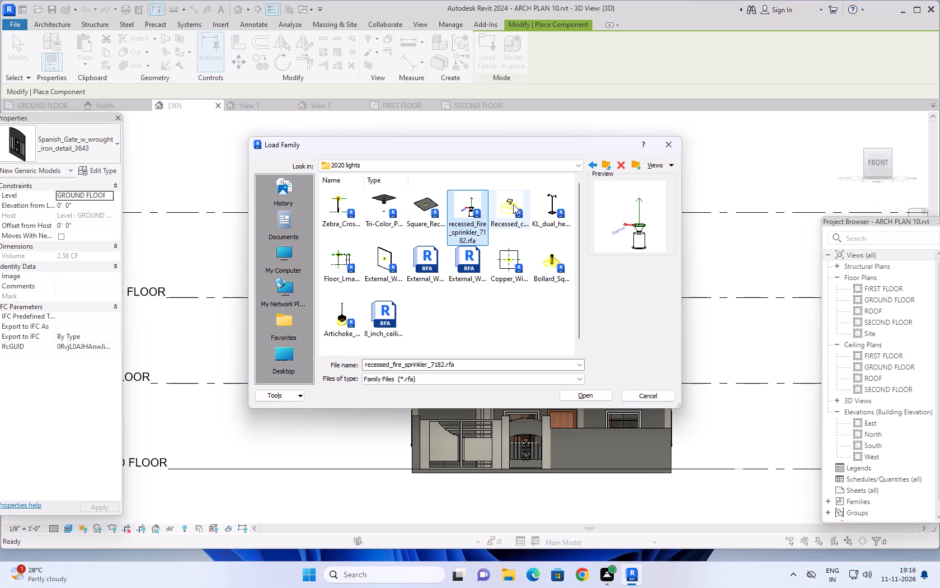
click(513, 204)
click(557, 203)
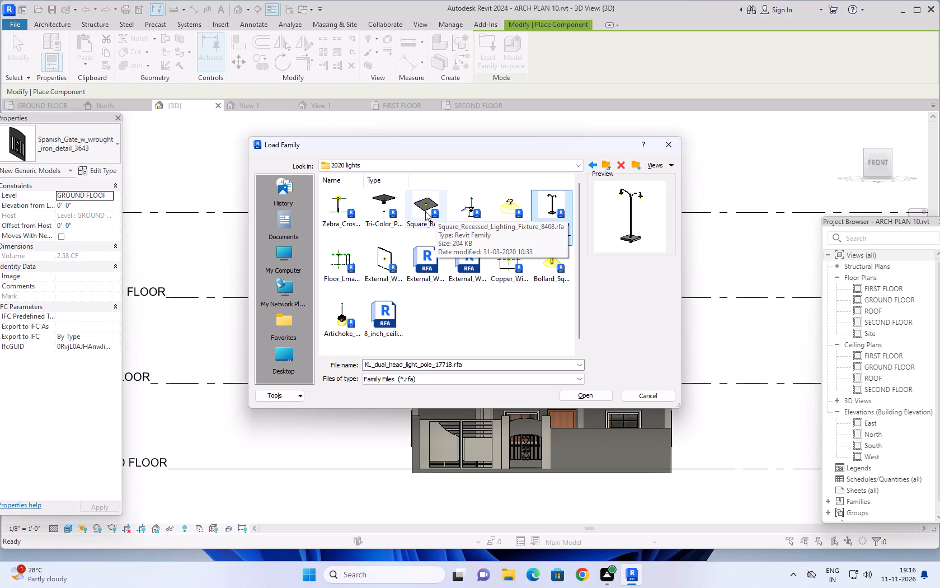
Check the street light subfolder of ceiling lights and fans and preview the Batman search light family.
click(607, 166)
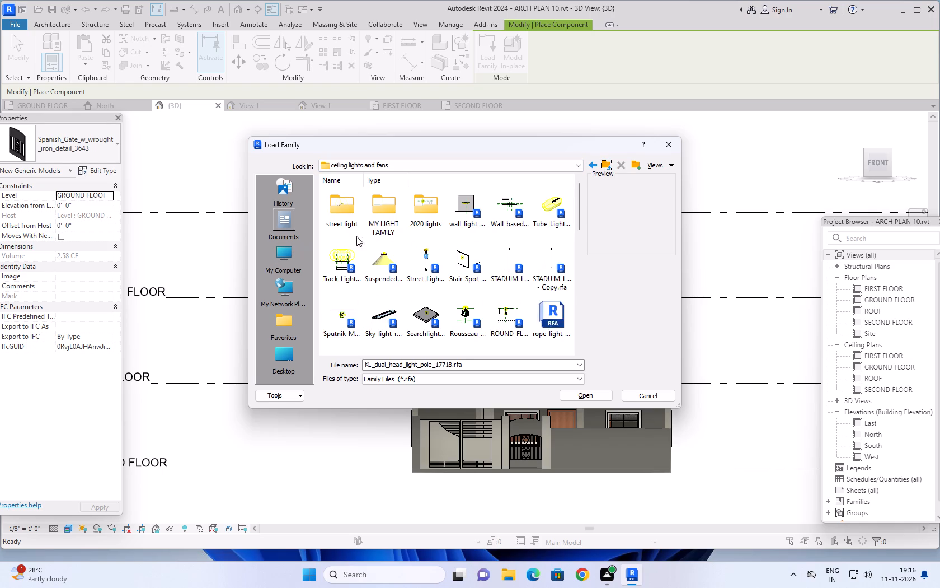
double_click(342, 213)
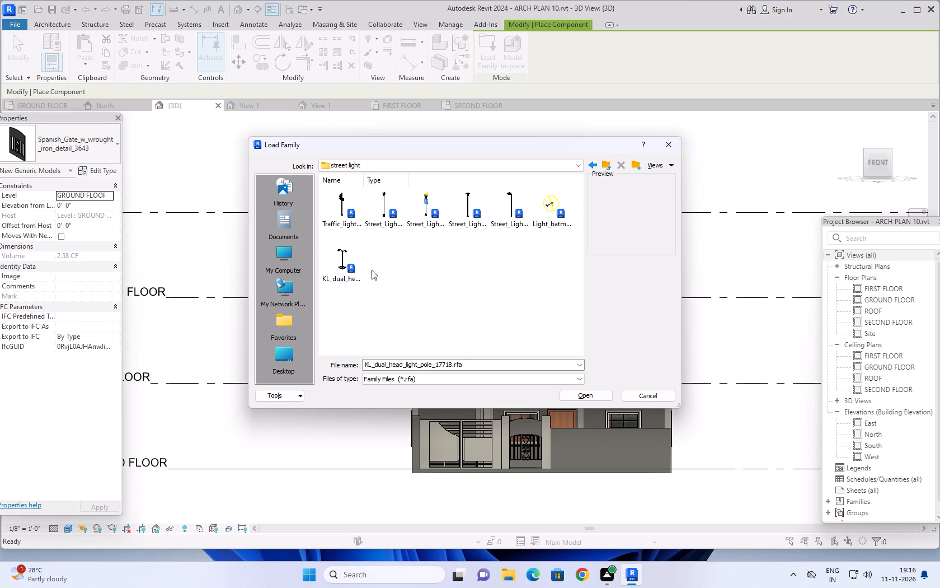
scroll(370, 257, up, 1)
click(542, 212)
scroll(631, 220, up, 2)
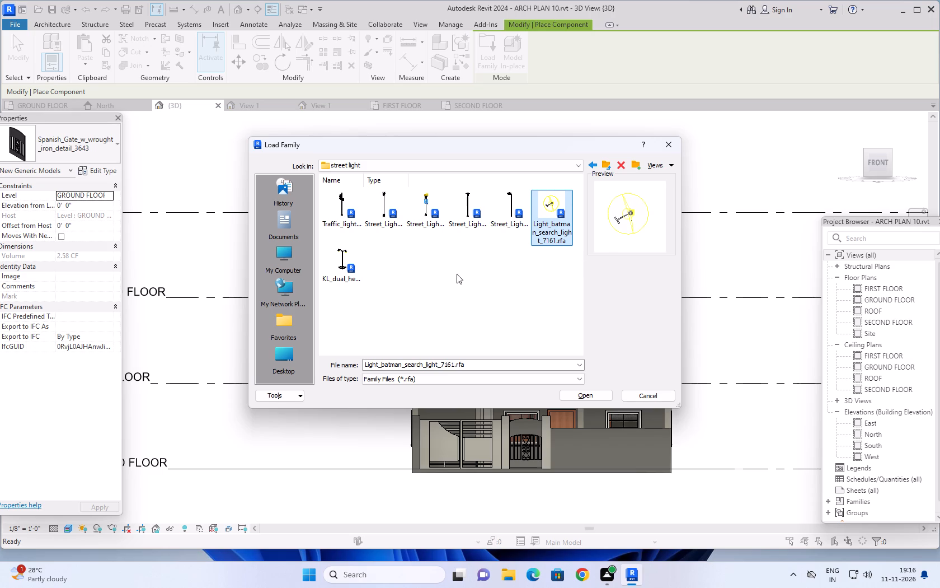
Preview the MODEL TEXT LIGHT family in the MY LIGHT FAMILY subfolder and return to the ceiling lights and fans folder.
click(609, 165)
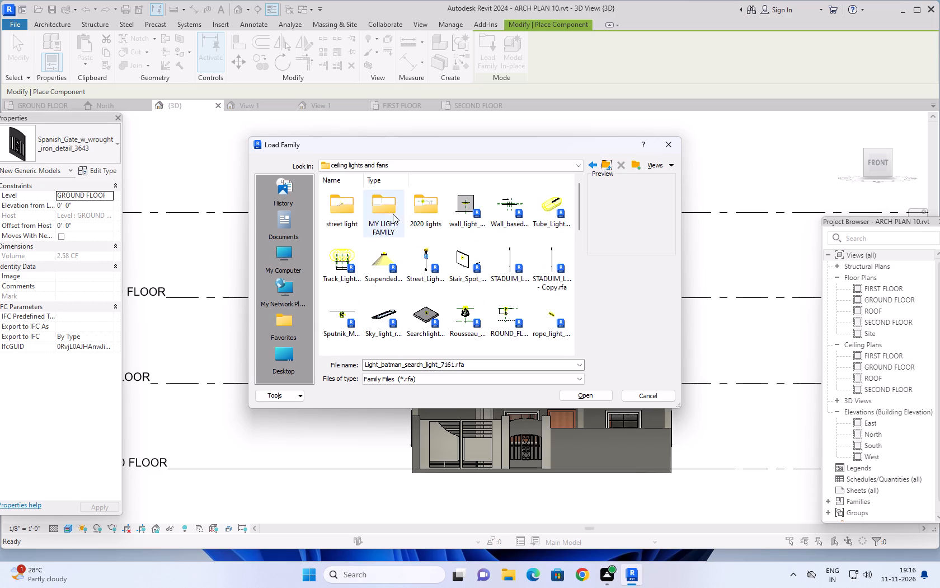
double_click(391, 211)
click(337, 199)
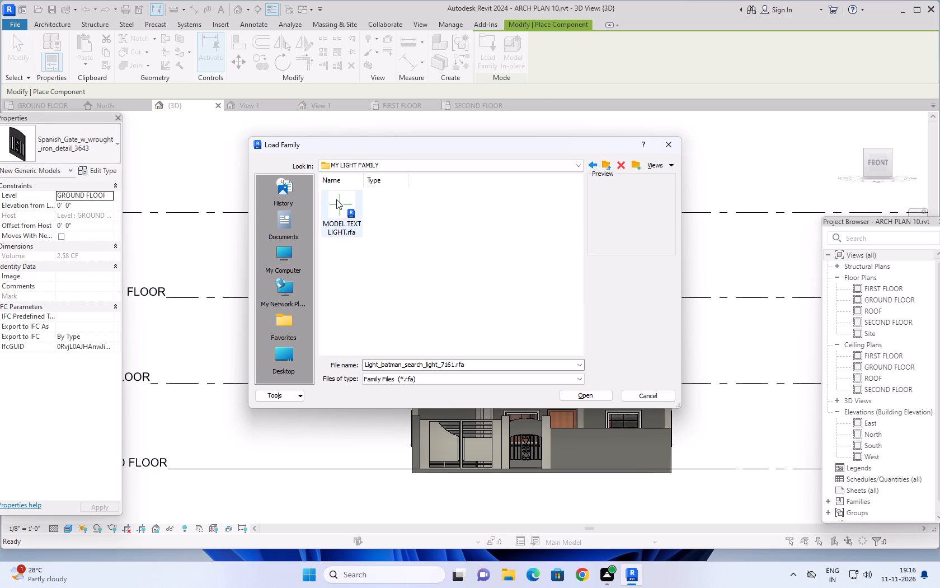
click(612, 164)
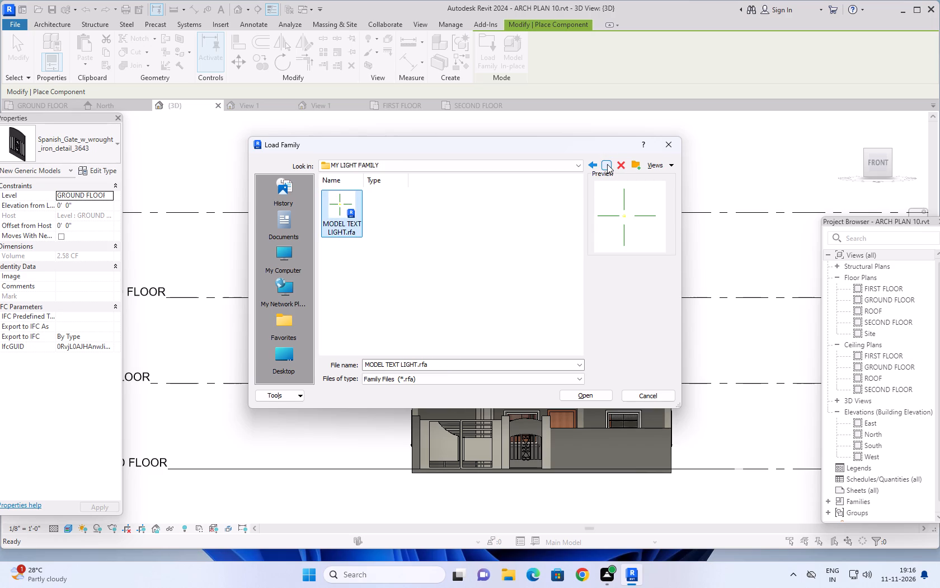
click(607, 164)
Preview the rope light, round flush mount, Rousseau chandelier, suspended light and Sputnik chandelier families in ceiling lights and fans.
scroll(374, 276, up, 2)
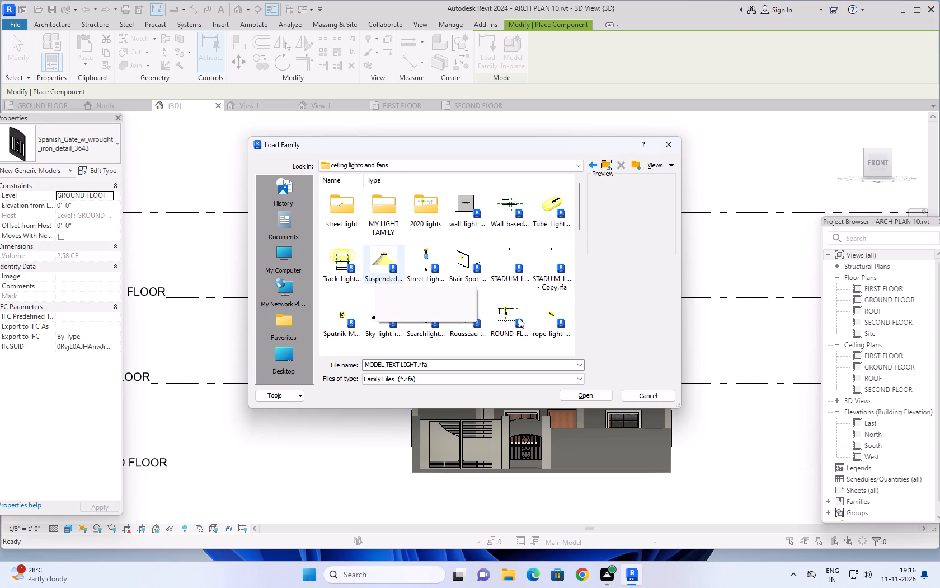
click(552, 310)
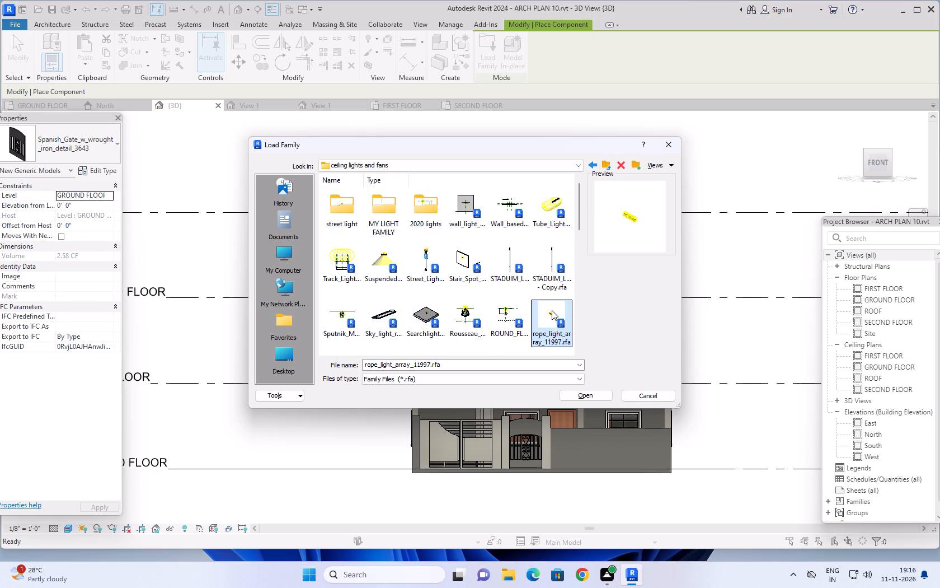
click(508, 310)
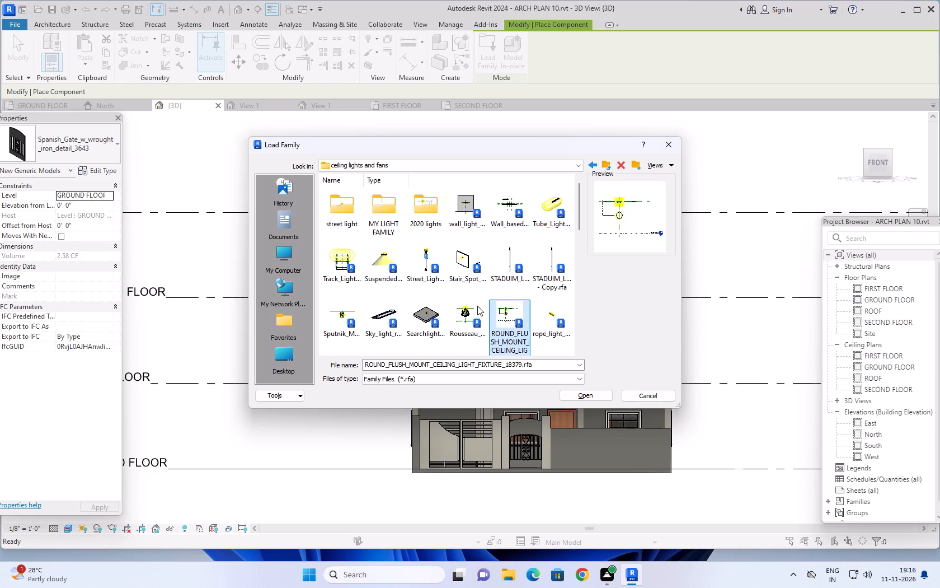
click(476, 306)
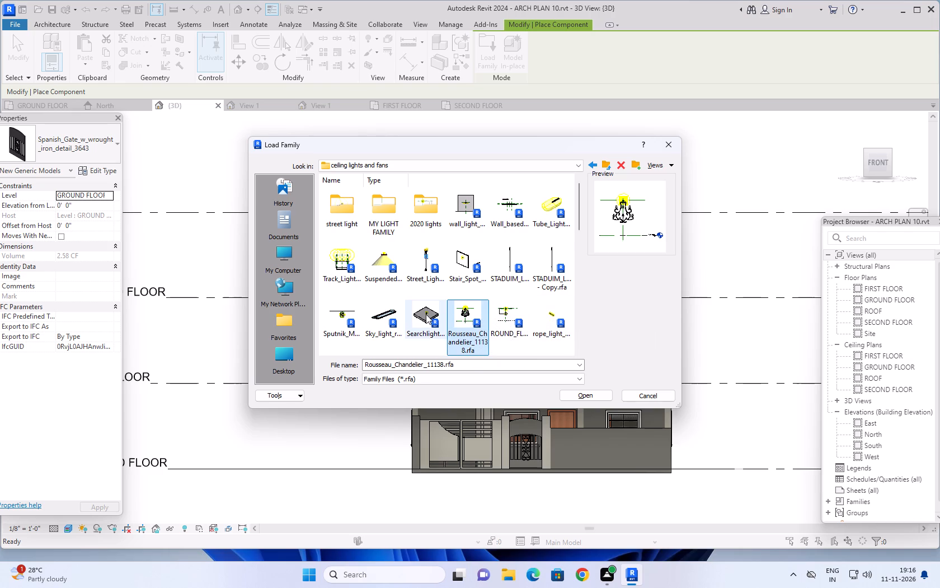
click(377, 261)
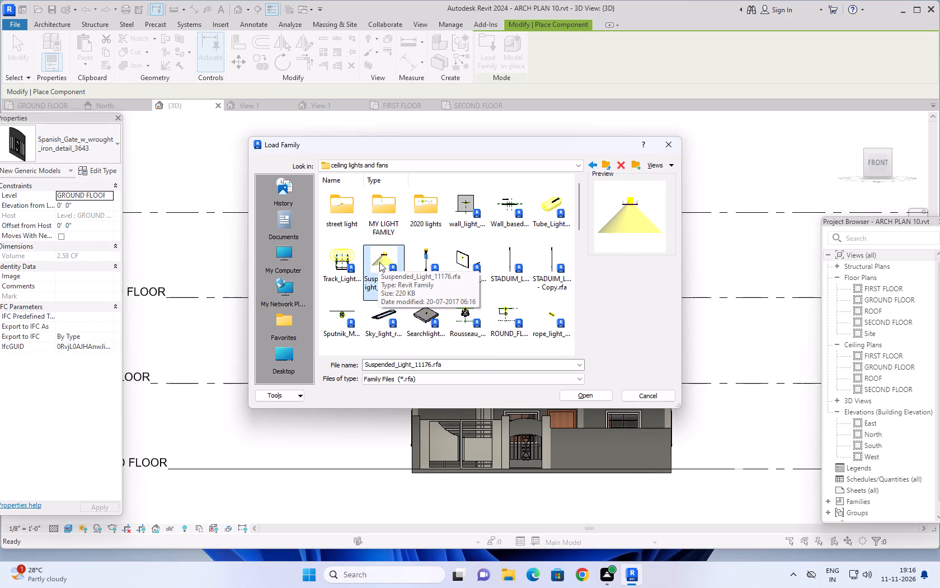
click(336, 321)
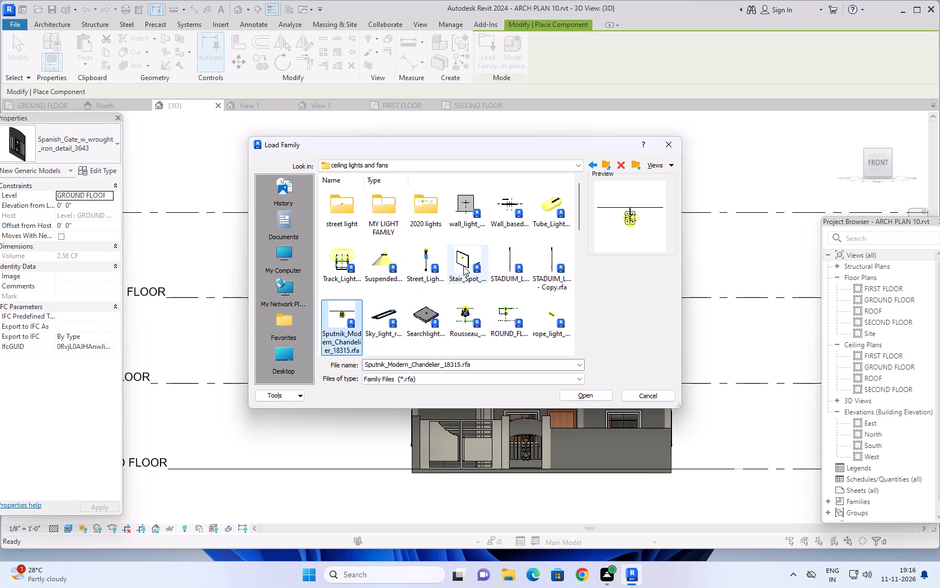
Load the Stair_Spot_Light_Treppenleuchten_14547 family from the ceiling lights and fans folder.
click(459, 262)
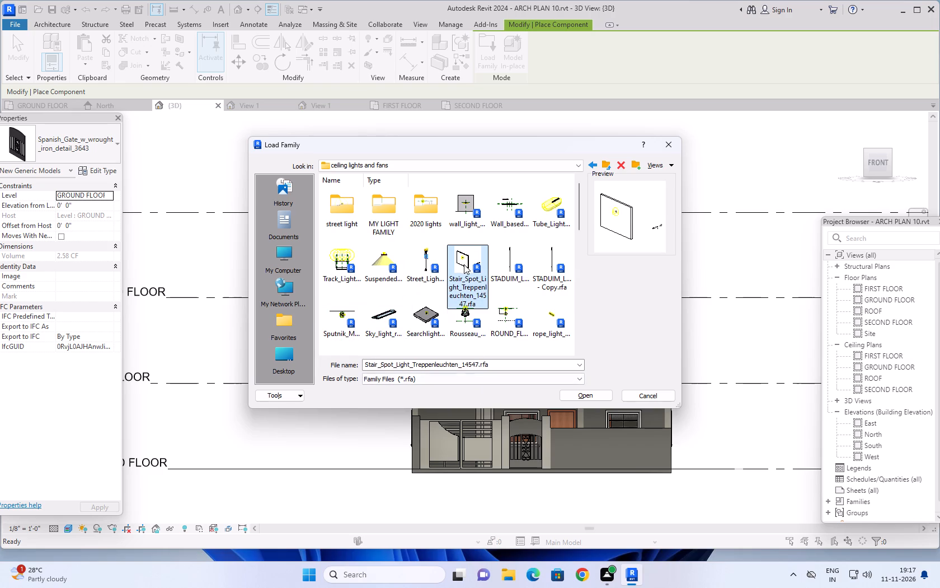
click(579, 394)
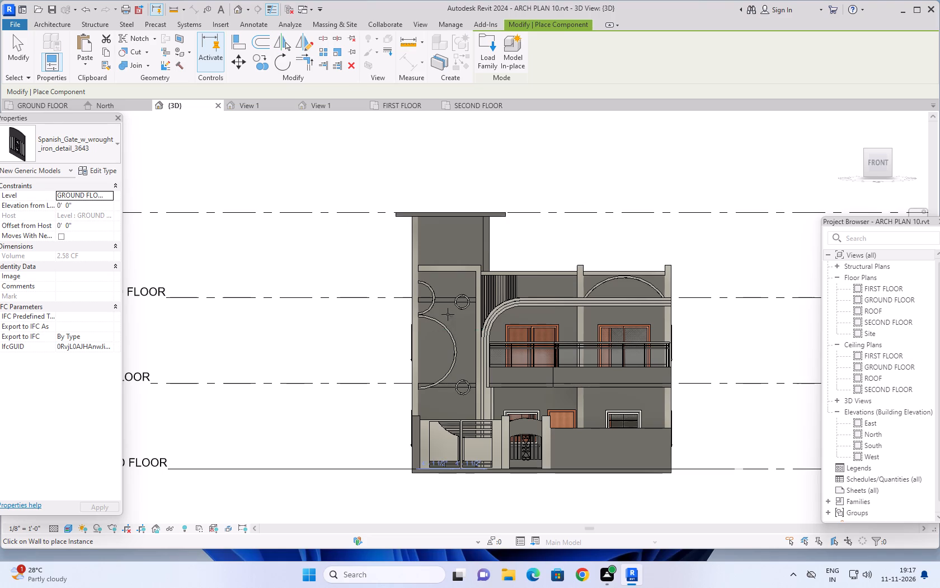
Place four stair spot lights in a roughly centred vertical row down the front tower wall, from above the frame to just above the gate.
scroll(448, 314, up, 5)
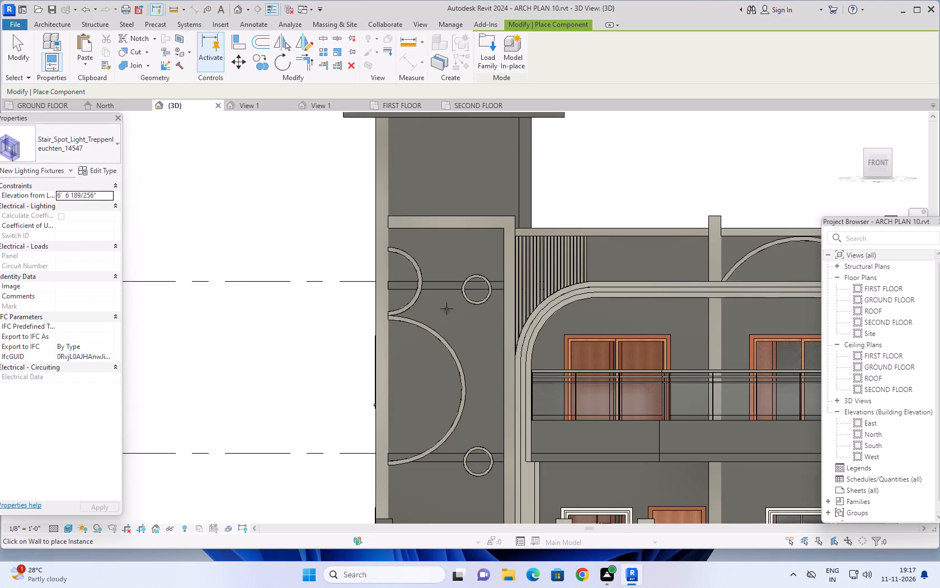
click(449, 165)
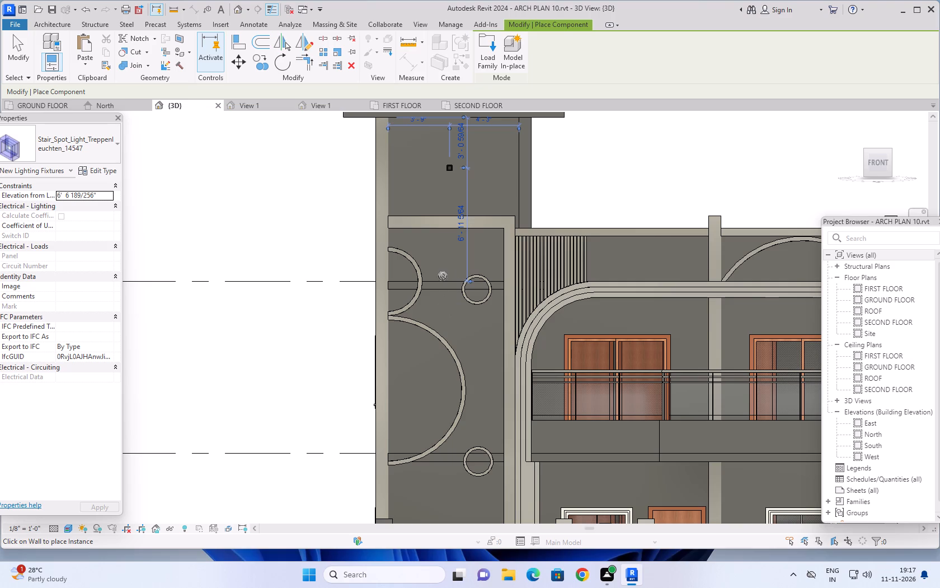
click(450, 253)
scroll(457, 326, down, 2)
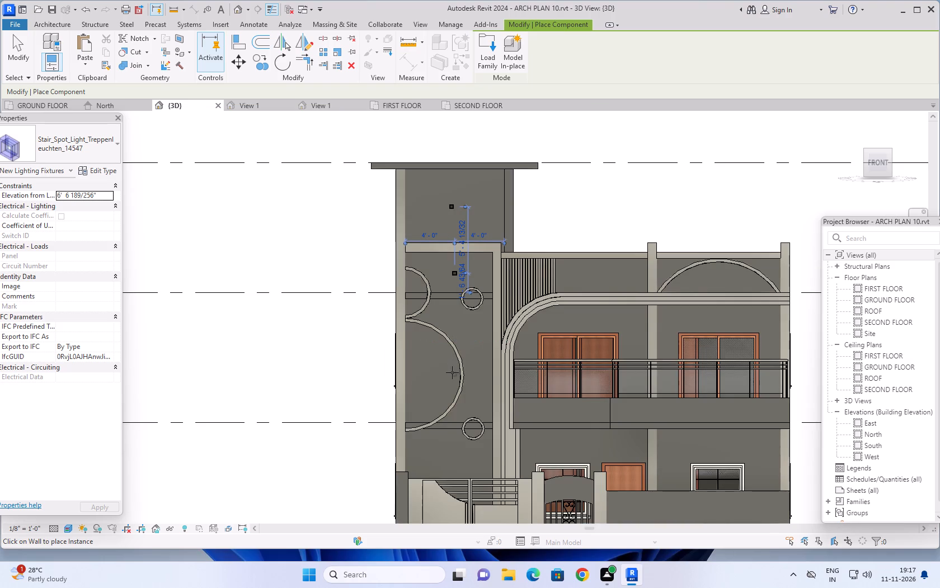
click(453, 370)
scroll(468, 379, down, 3)
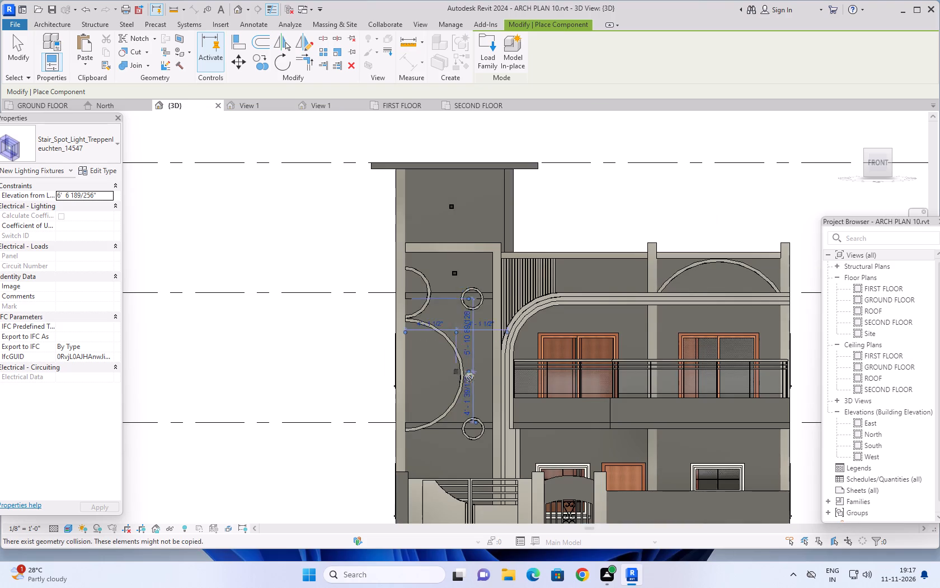
middle_drag(467, 371, 465, 300)
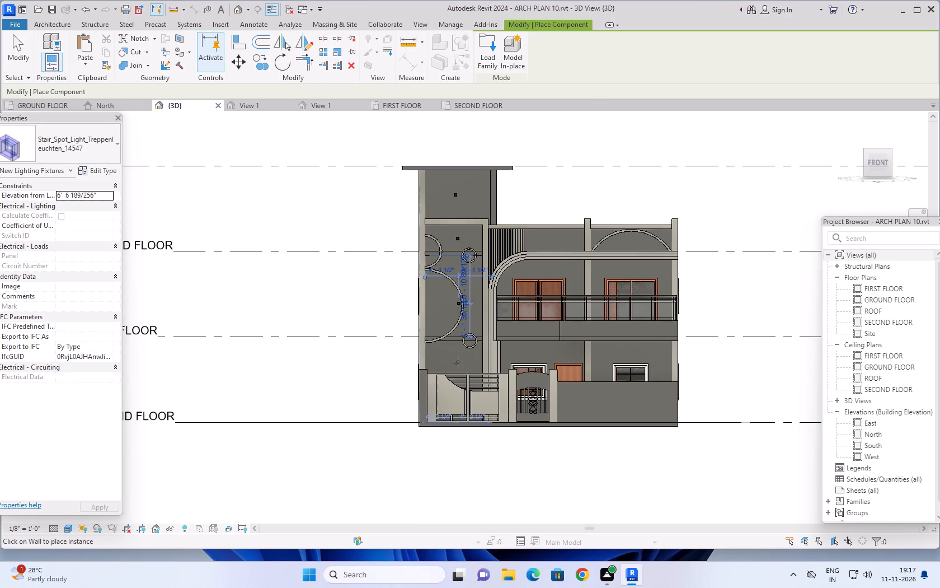
click(458, 362)
Place three stair spot lights along the front boundary wall beside the small gate, about 4'-6" and 5'-5 1/2" apart, and end placement.
scroll(467, 325, up, 4)
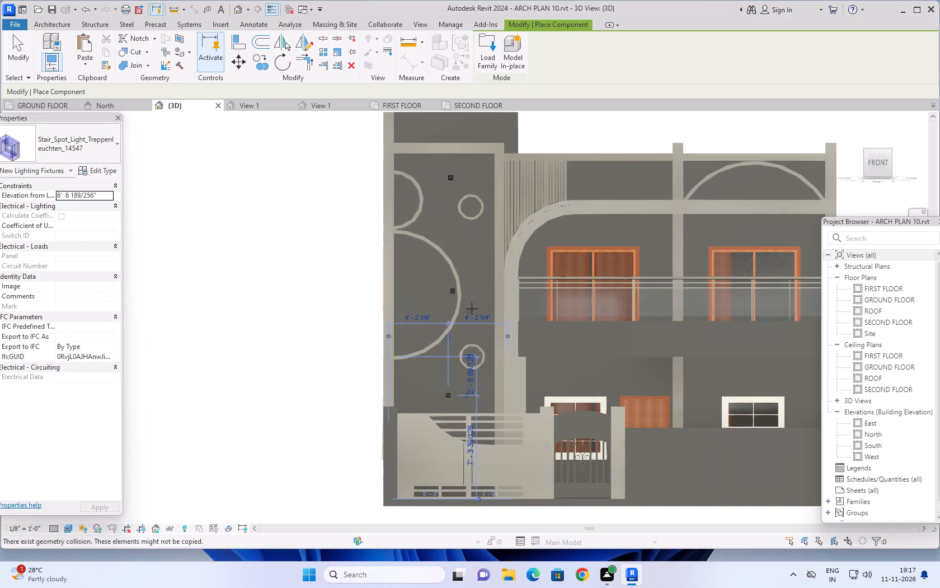
scroll(477, 276, down, 4)
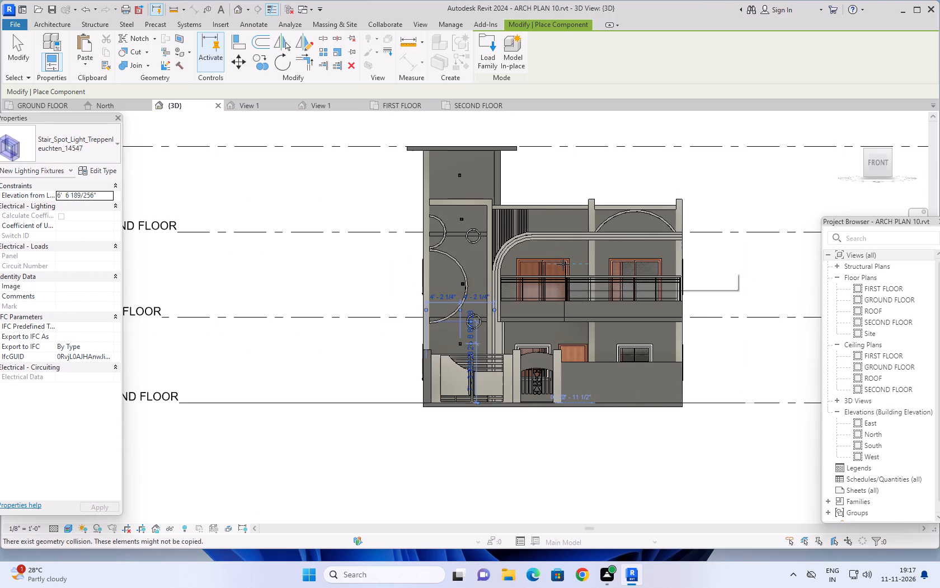
click(586, 382)
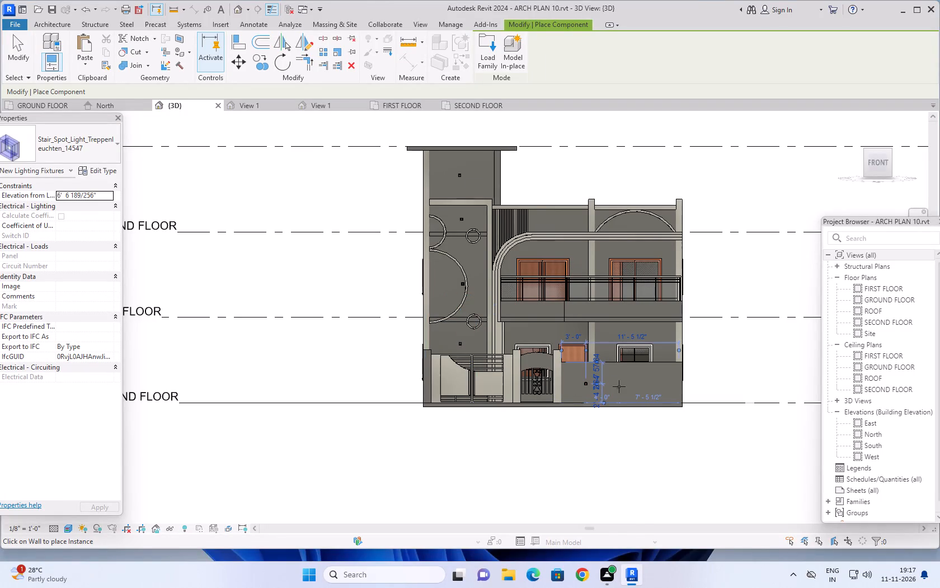
click(622, 384)
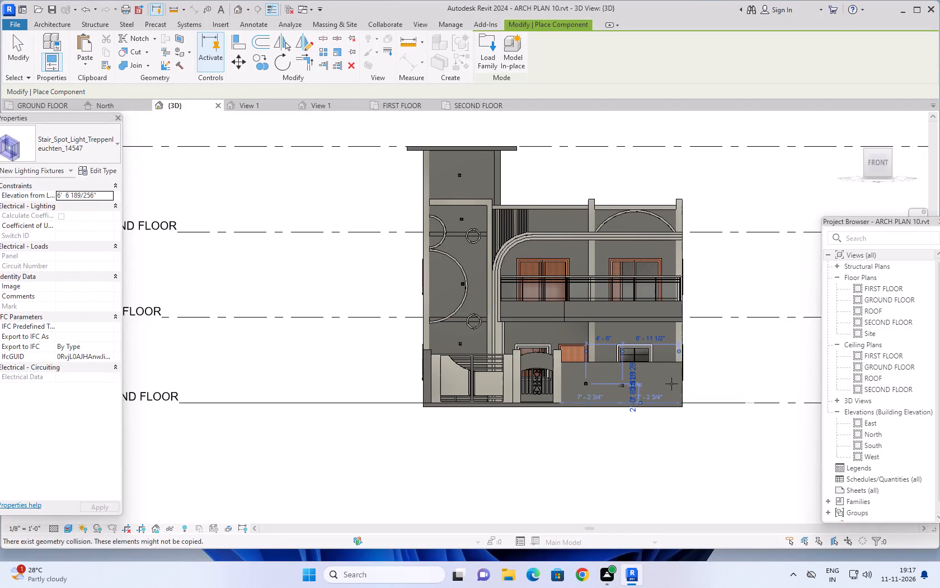
click(666, 386)
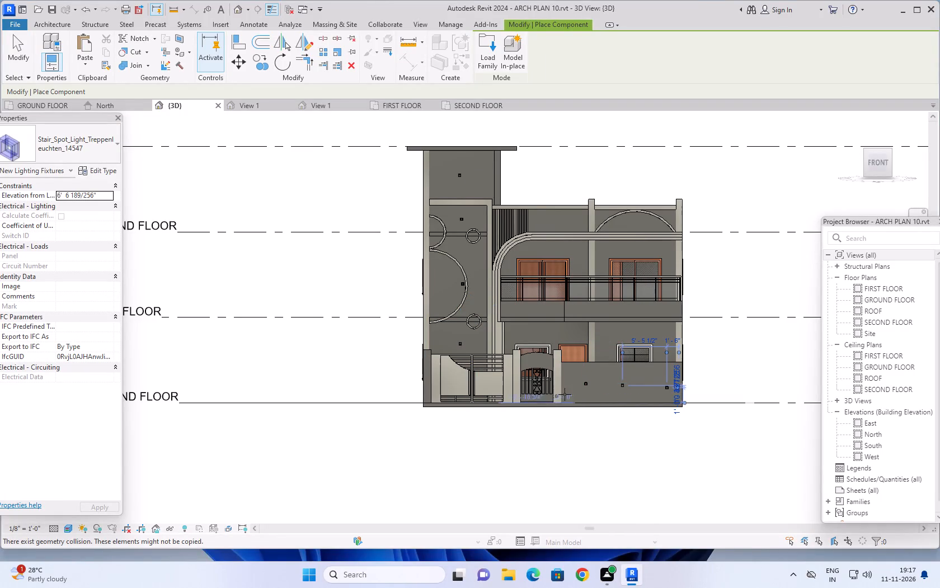
key(Escape)
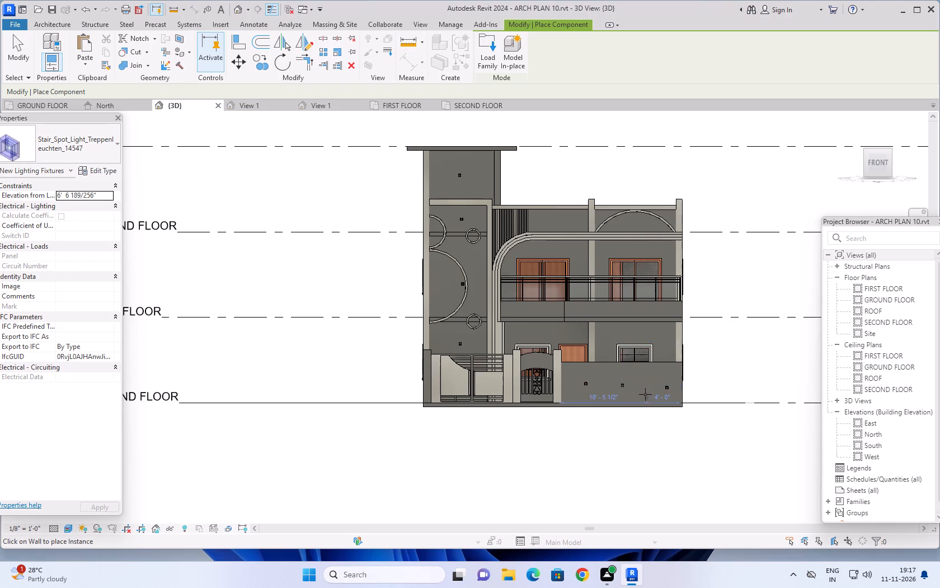
scroll(645, 393, up, 8)
scroll(498, 396, up, 2)
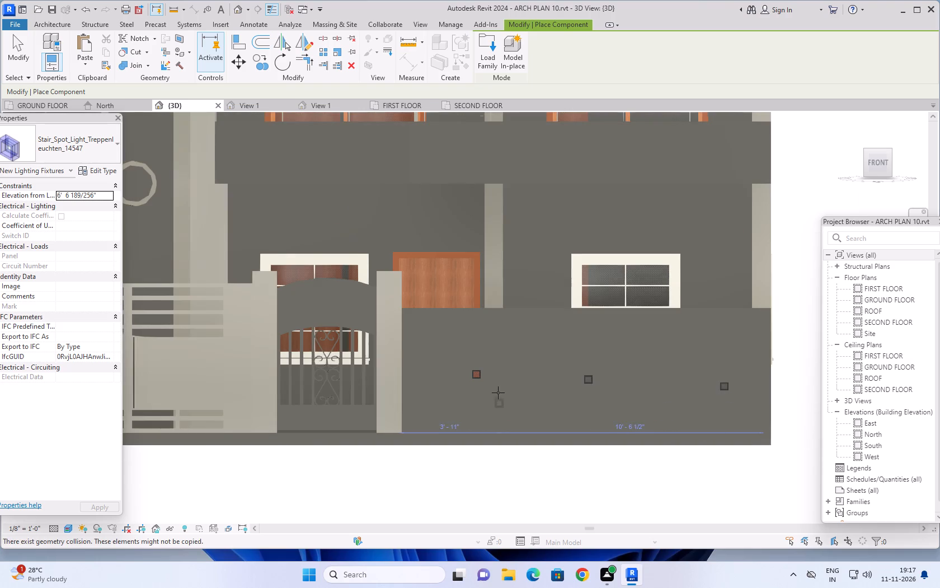
scroll(498, 393, up, 3)
scroll(449, 366, up, 6)
scroll(510, 363, down, 4)
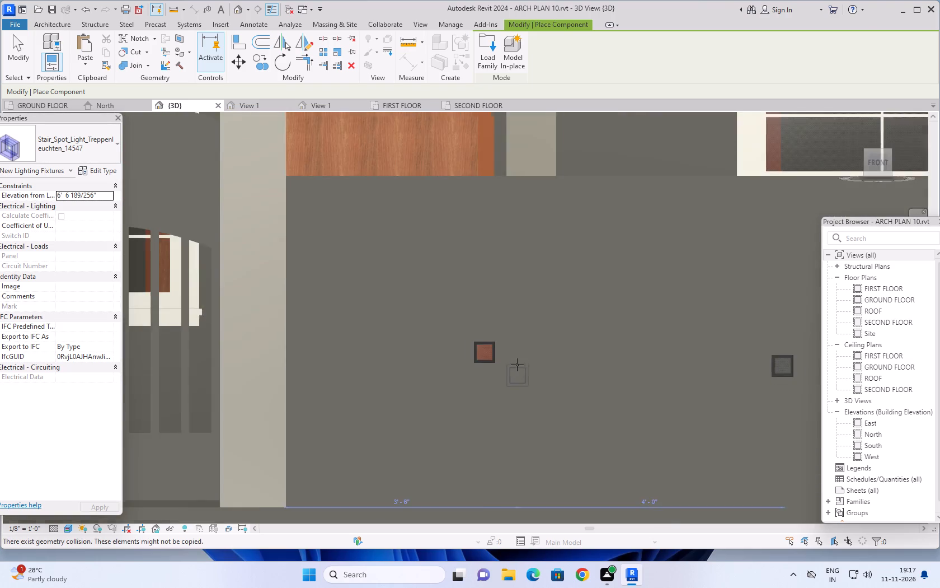
scroll(521, 362, down, 13)
key(Escape)
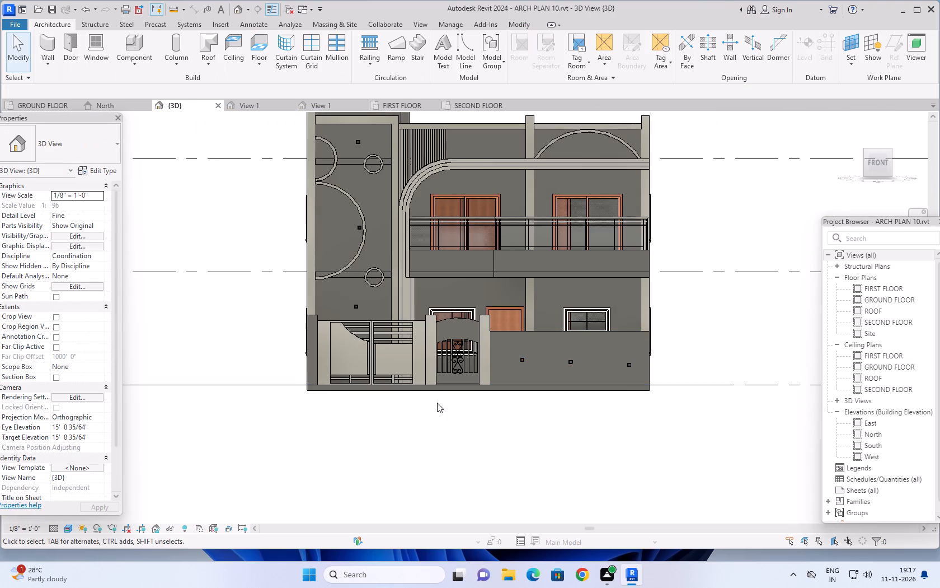
Nudge the boundary-wall spot light farthest from the gate up to an elevation of about 2' 4".
click(631, 363)
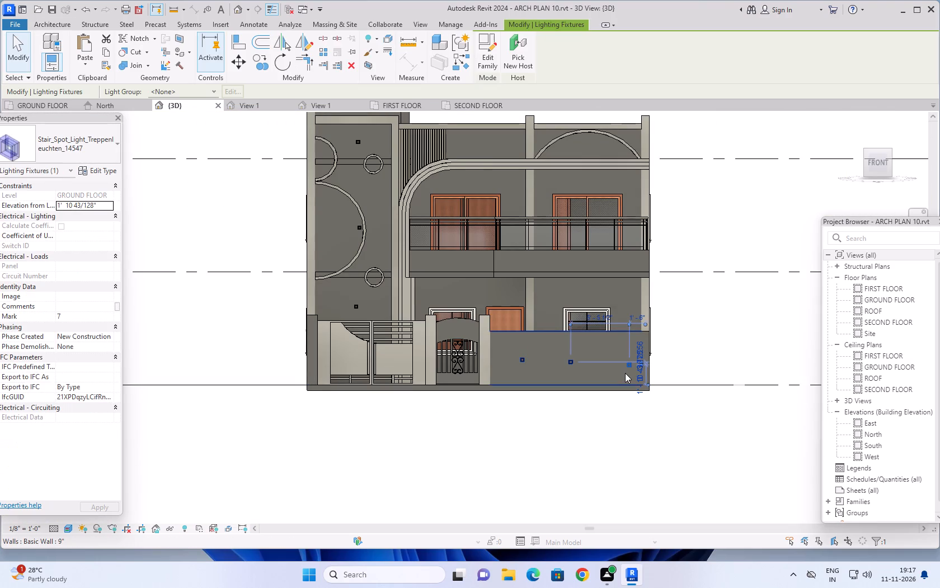
key(Up)
key(Up)
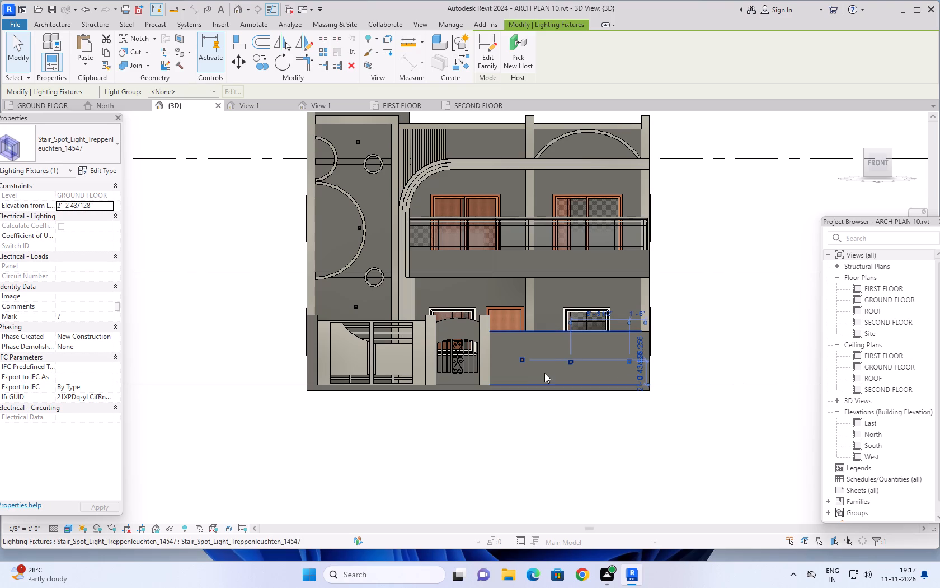
key(Up)
Nudge the middle boundary-wall spot light up to an elevation of about 2' 3 5/8" and shift it farther from the small gate.
click(572, 364)
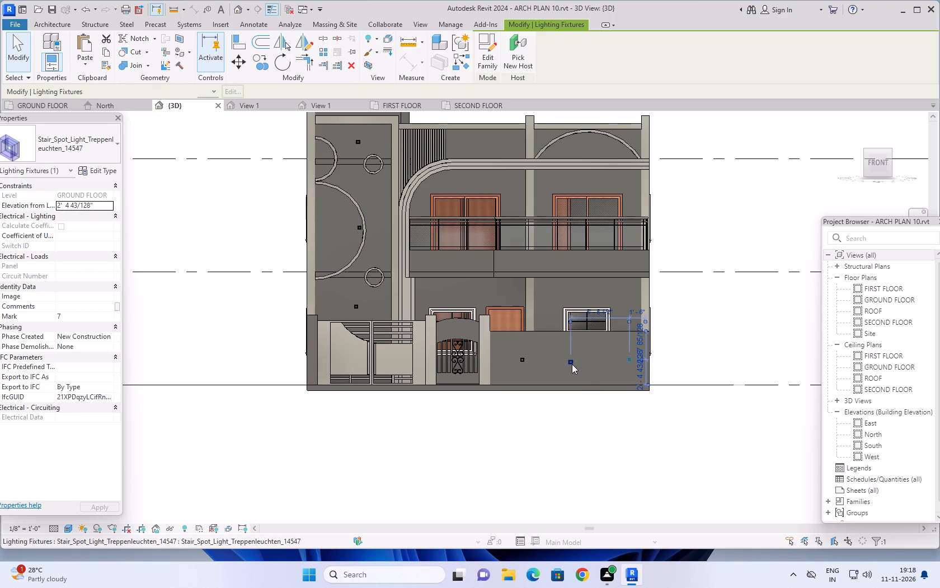
key(Up)
key(Up)
key(Down)
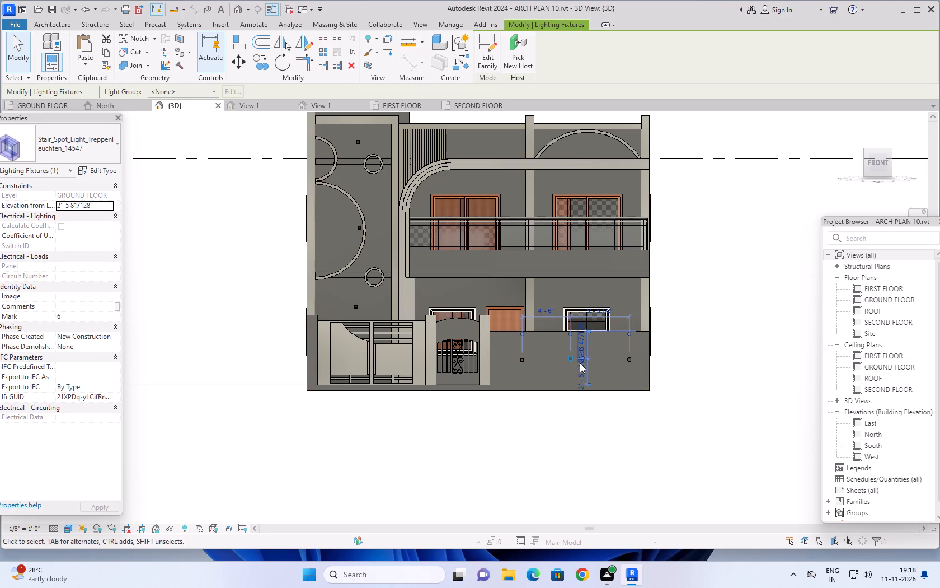
key(Right)
key(Right)
key(Right)
key(Right)
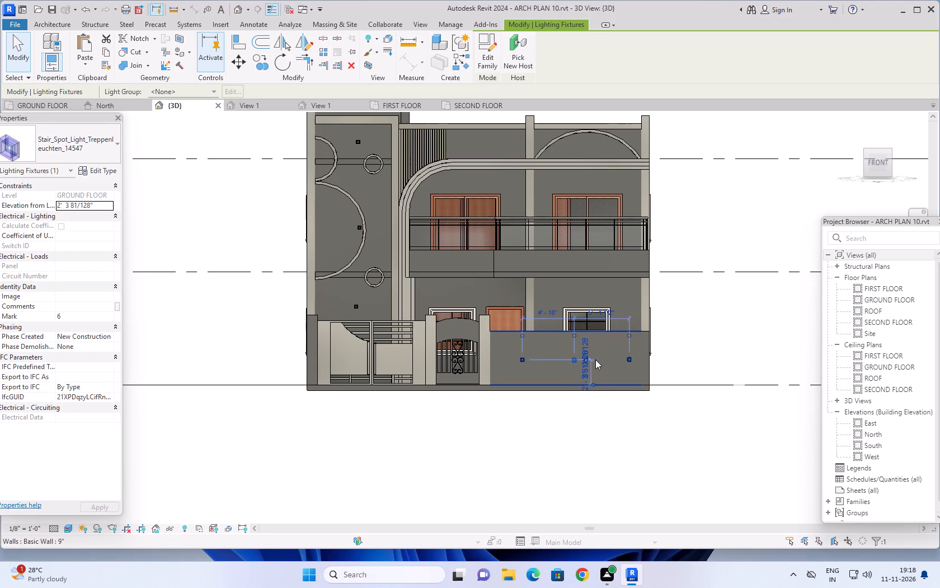
key(Right)
key(Right)
key(Right)
key(Left)
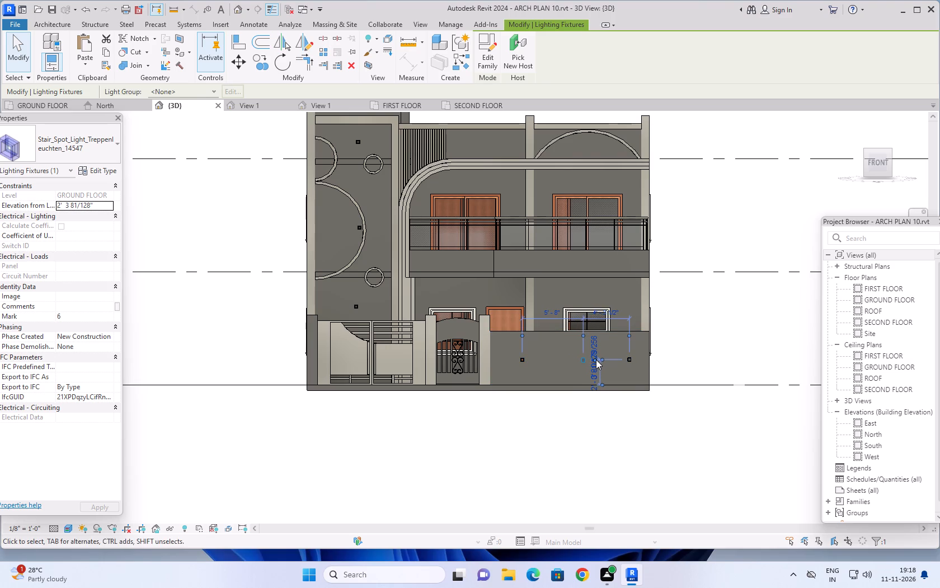
key(Escape)
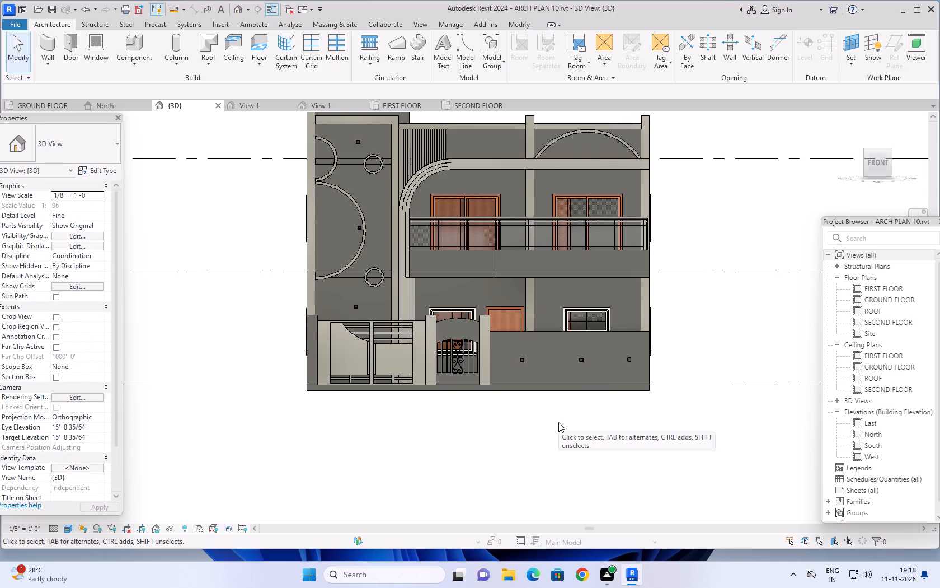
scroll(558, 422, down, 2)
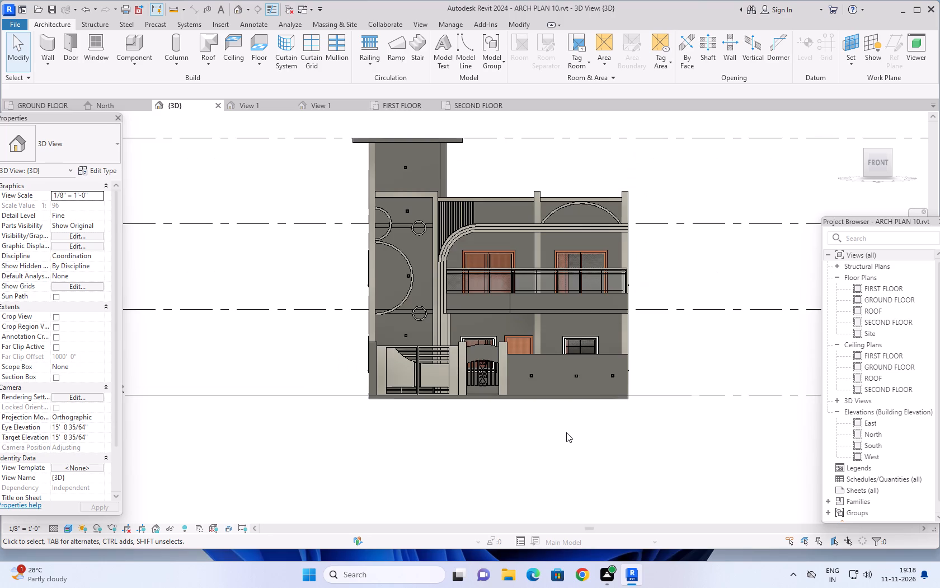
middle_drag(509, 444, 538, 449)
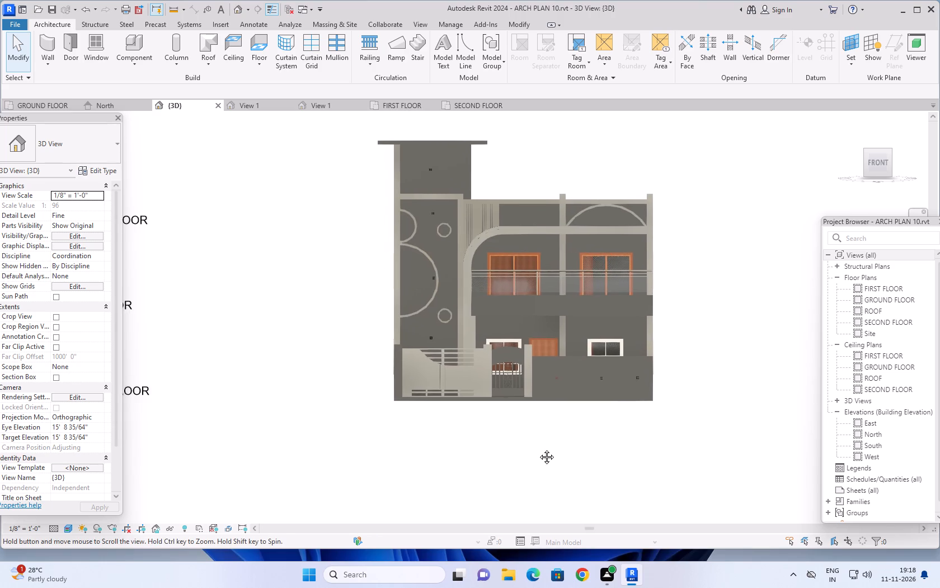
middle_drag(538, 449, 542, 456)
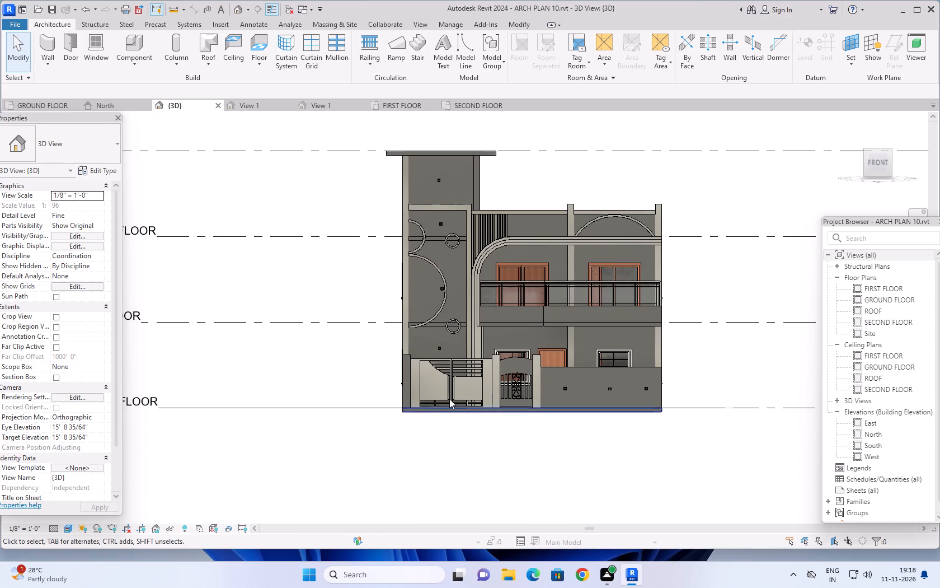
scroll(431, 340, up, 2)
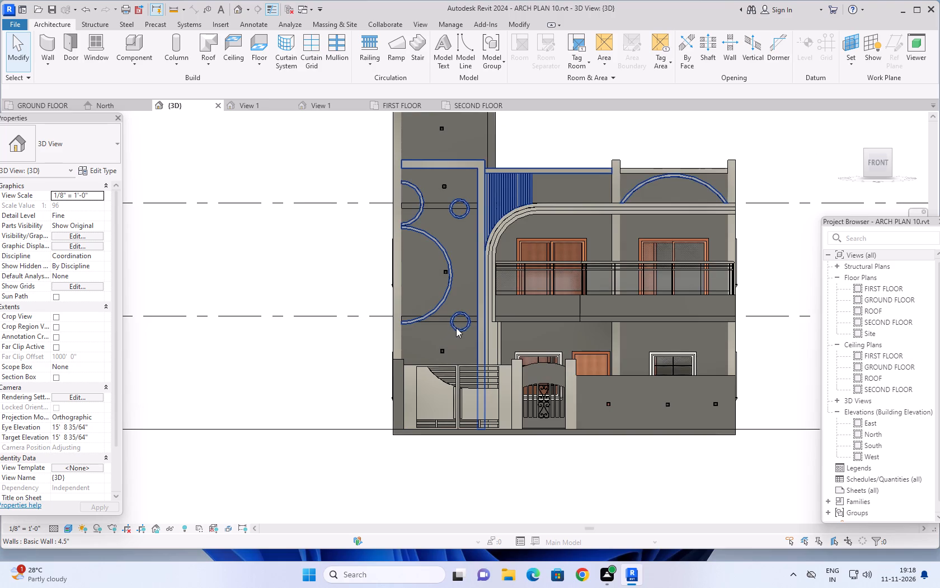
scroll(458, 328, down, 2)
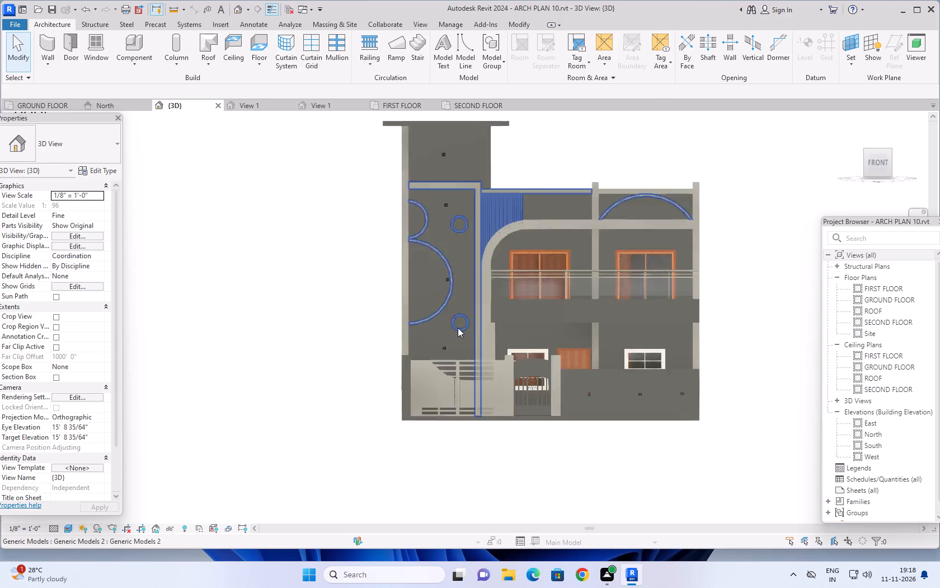
Paint the front's first-floor bay beside the tower, the ground-floor bay farthest from it, and the tower's ground-floor face with Paint - Sienna.
scroll(458, 328, down, 2)
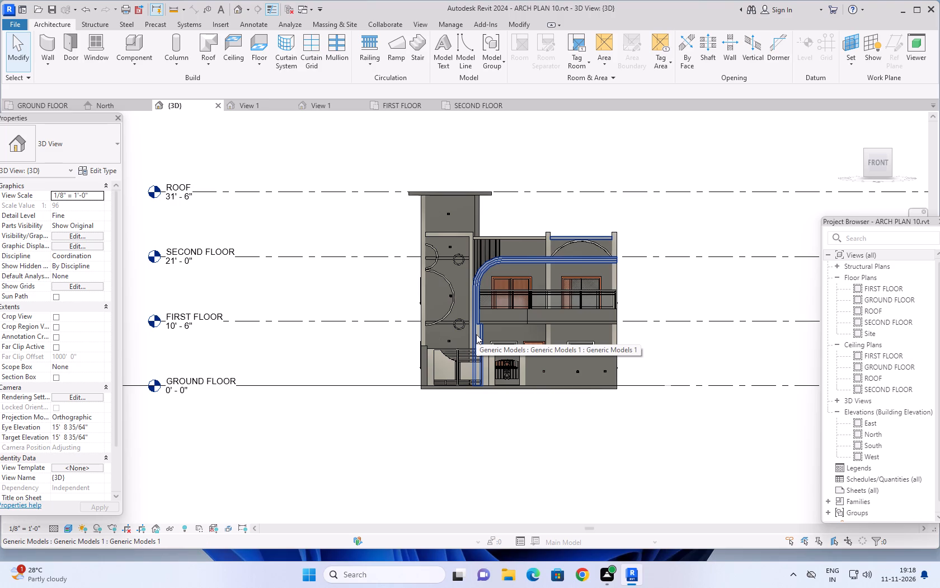
scroll(476, 334, down, 2)
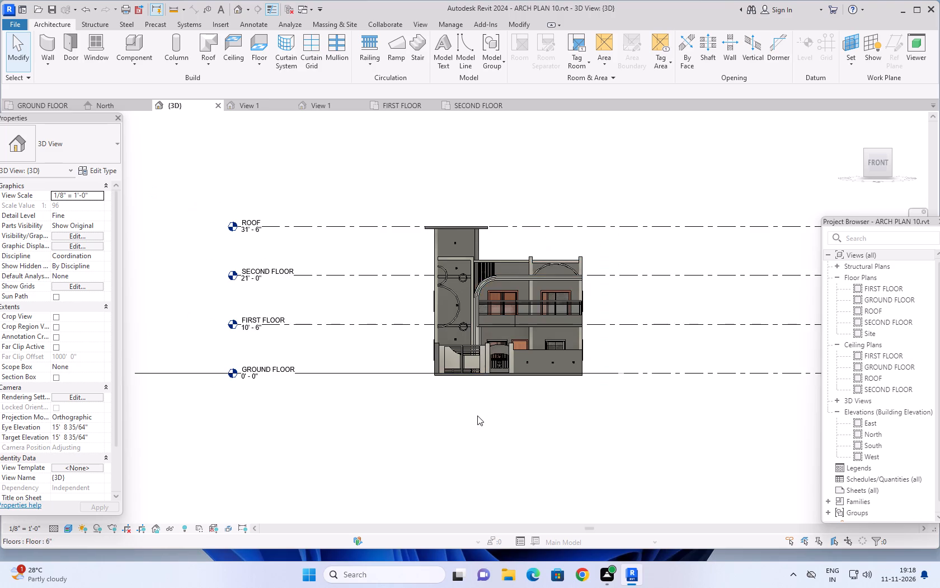
scroll(476, 414, up, 2)
middle_drag(485, 393, 507, 445)
scroll(507, 445, up, 1)
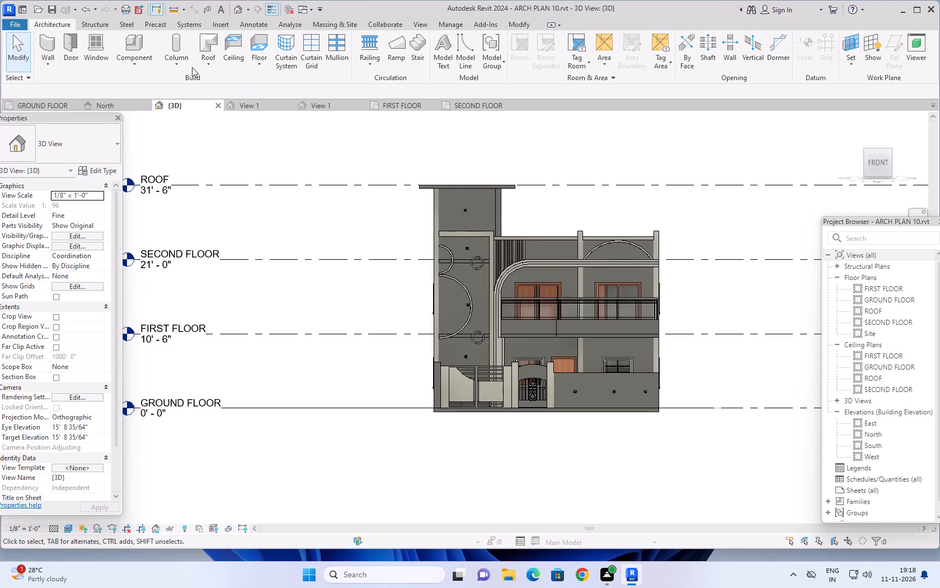
click(510, 21)
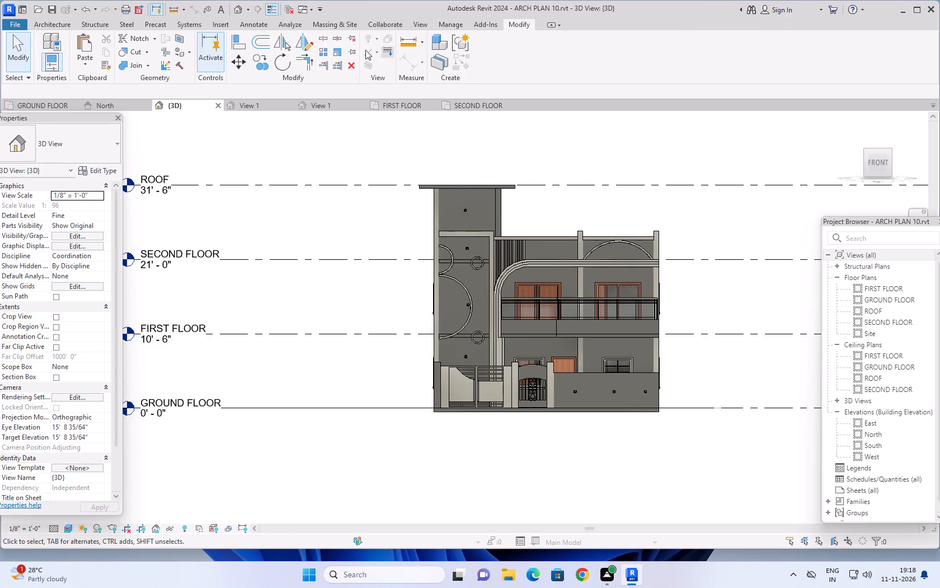
click(183, 52)
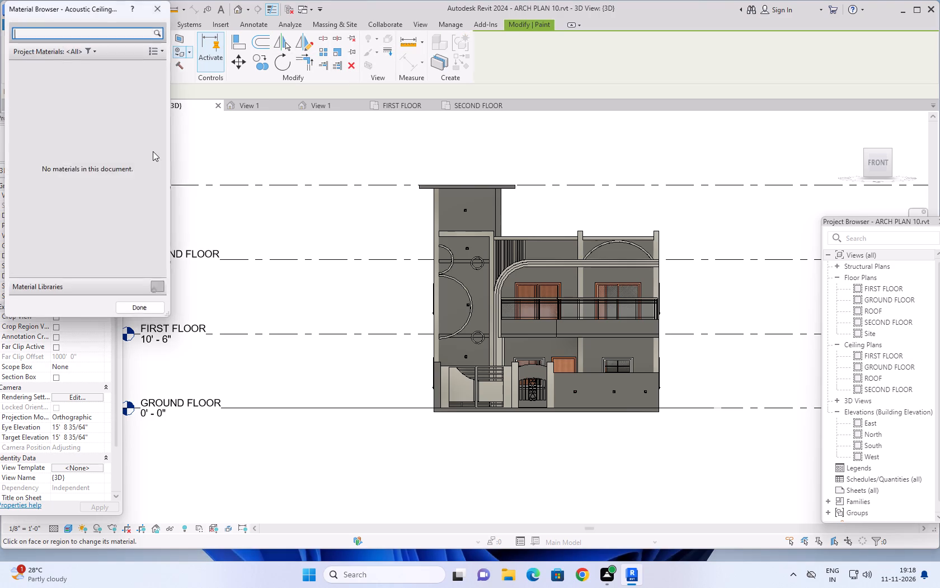
scroll(109, 152, down, 7)
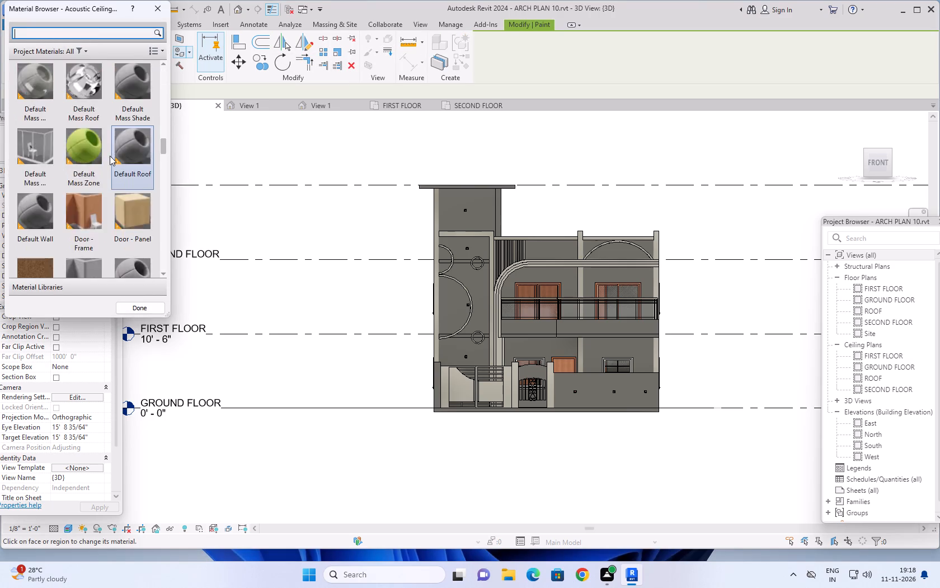
scroll(97, 193, down, 1)
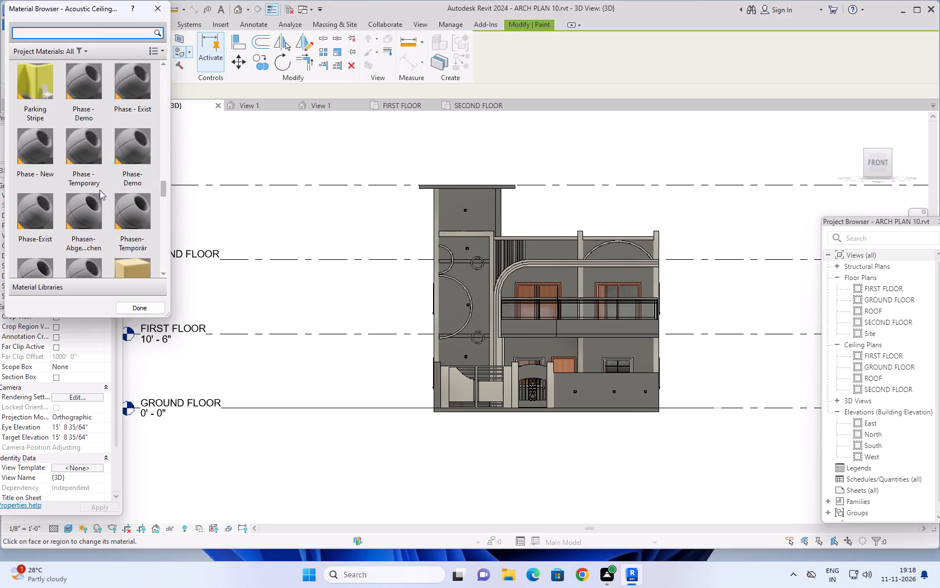
scroll(107, 186, up, 1)
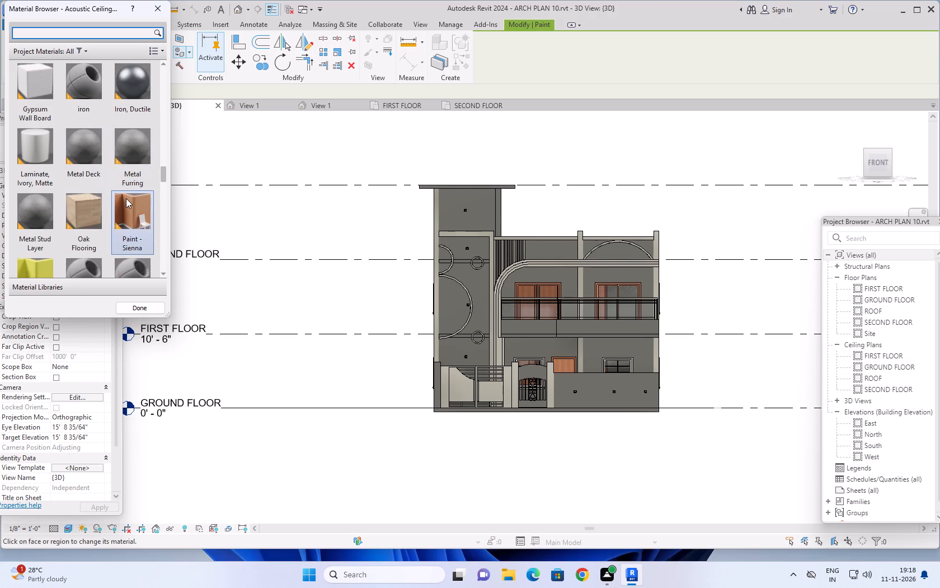
click(126, 198)
scroll(93, 174, down, 2)
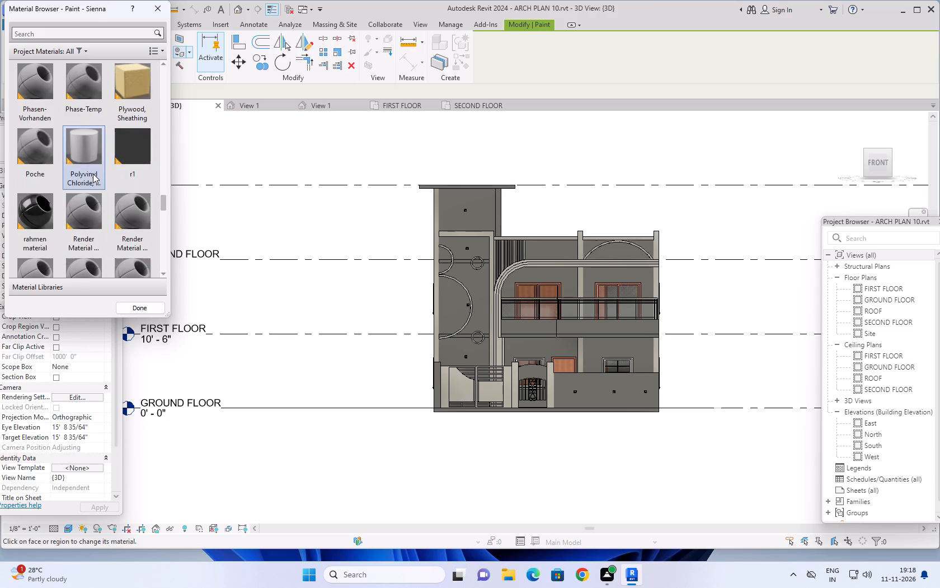
scroll(93, 174, down, 7)
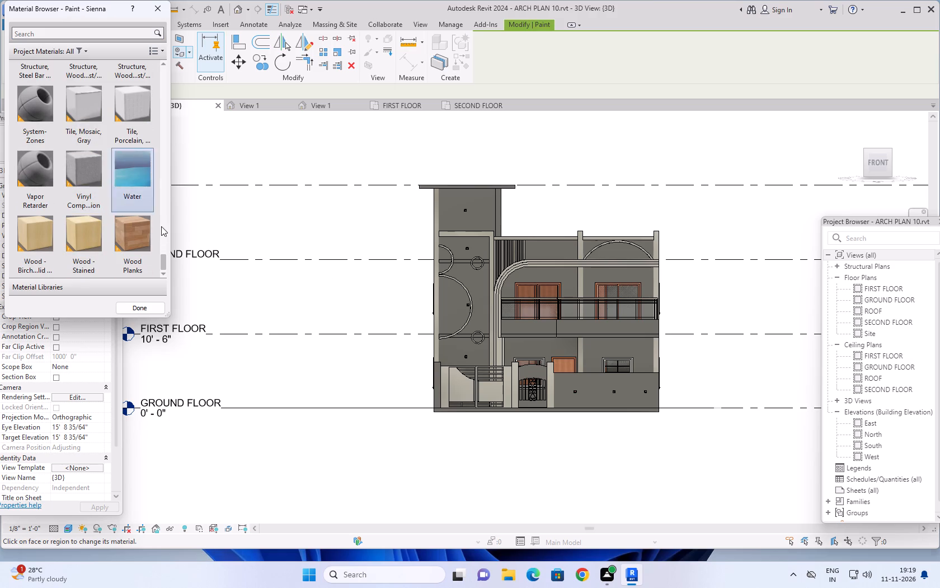
click(565, 283)
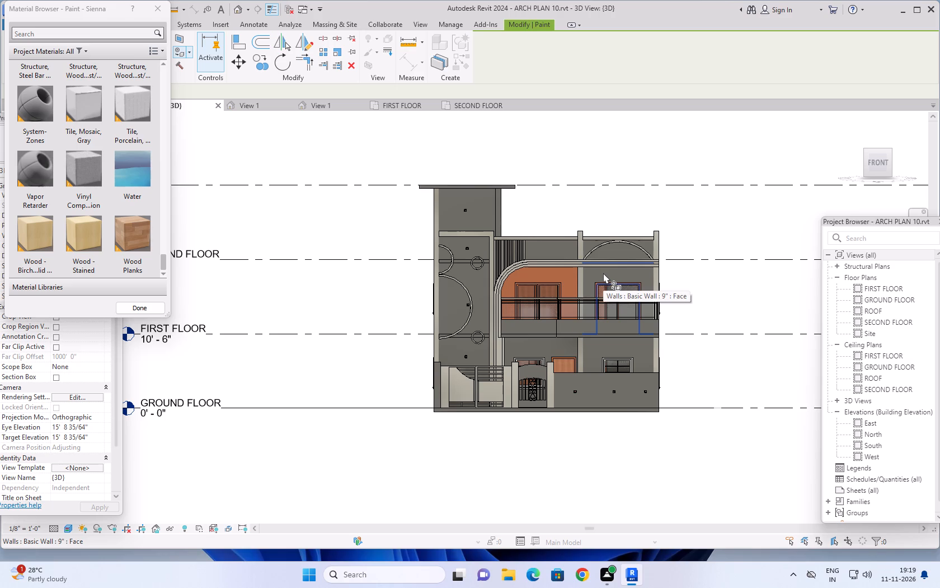
click(603, 351)
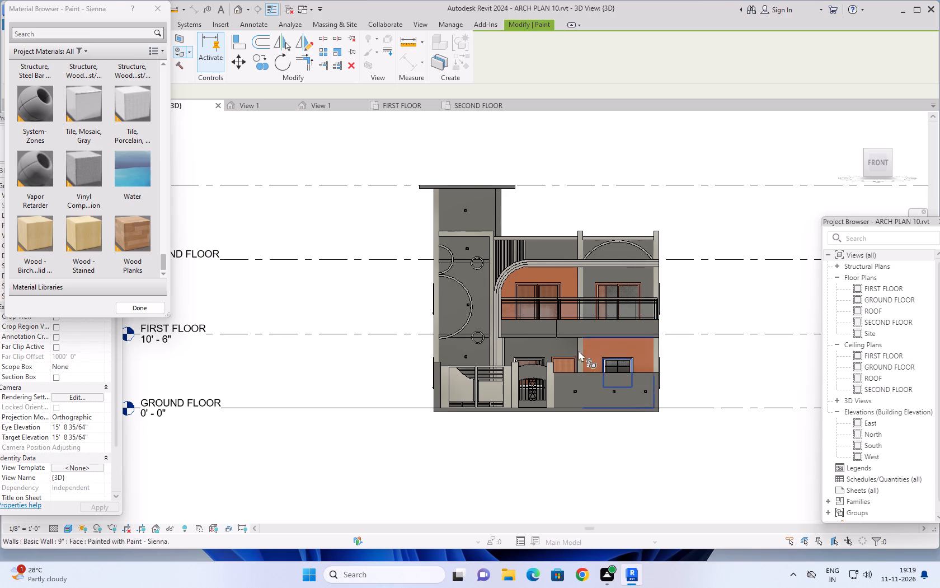
click(469, 344)
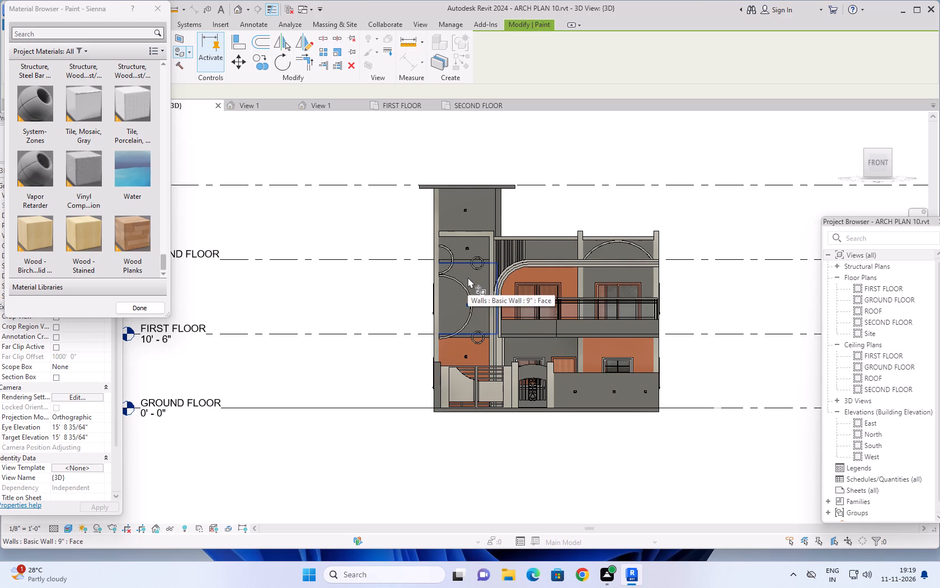
Paint diagonally opposite wall bays with Paint - Sienna: first-floor tower and ground-floor rear on the left side, ground-floor wide and first-floor narrow on the back.
scroll(393, 405, down, 1)
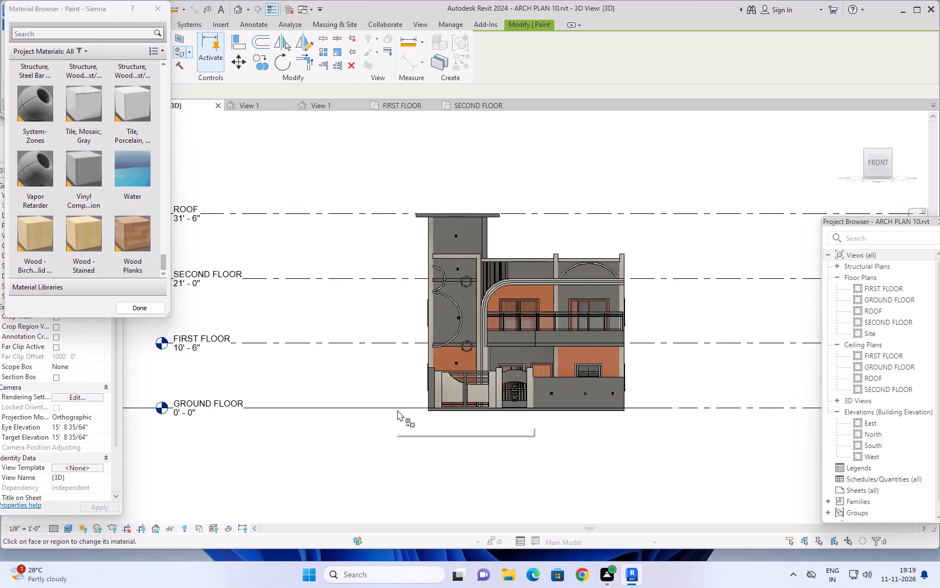
shift+middle_drag(415, 416, 587, 453)
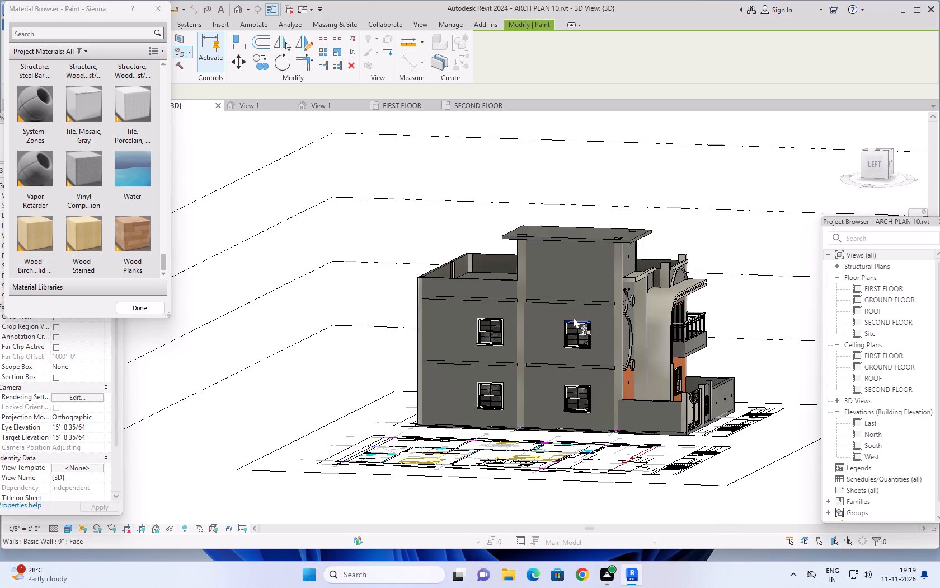
click(549, 337)
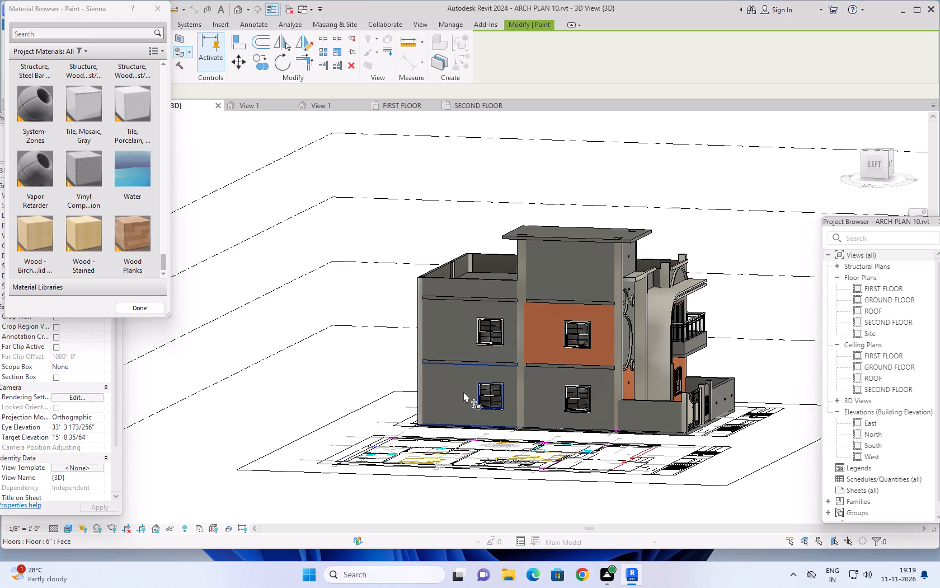
click(463, 391)
shift+middle_drag(599, 445, 773, 450)
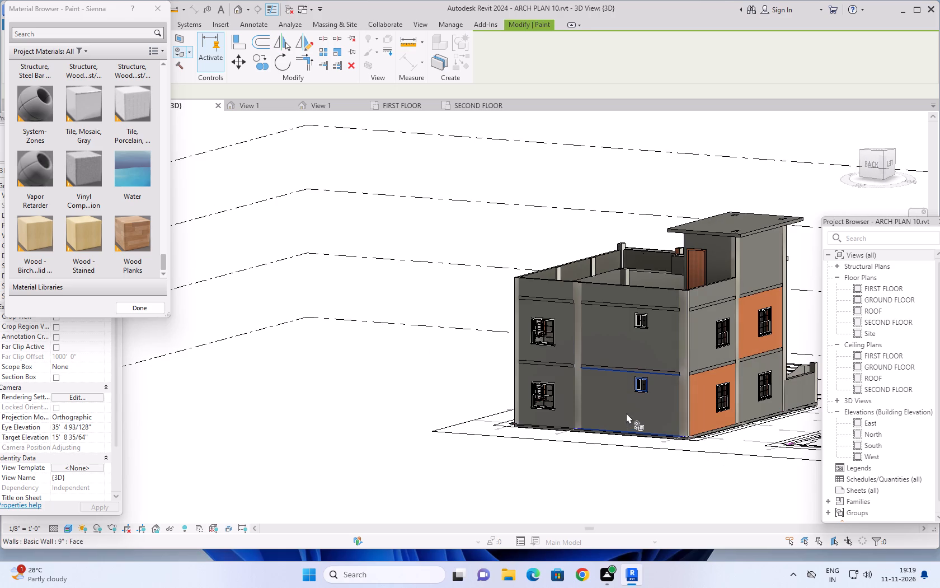
click(626, 413)
click(556, 342)
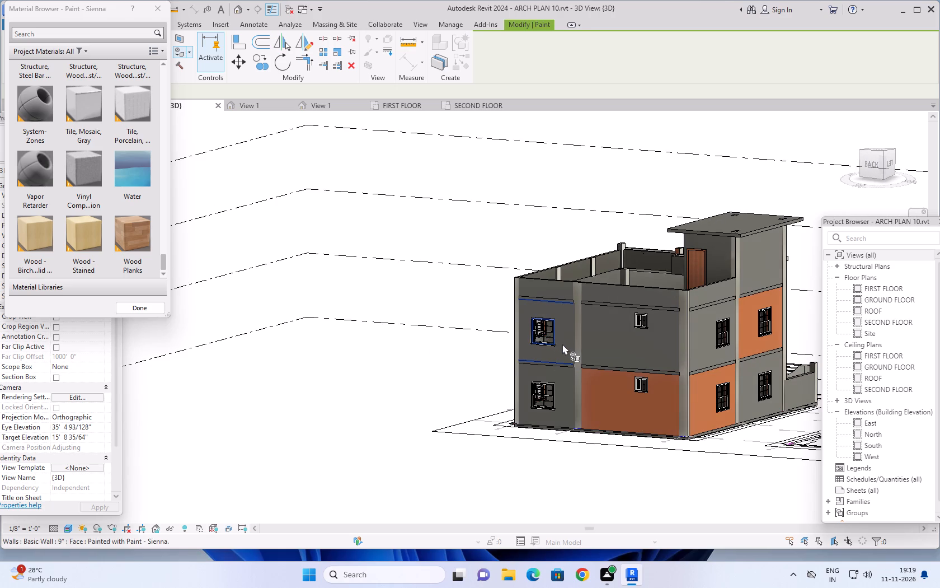
click(567, 339)
Paint the house's right side in a checker pattern with Paint - Sienna: both outer first-floor bays and the middle ground-floor bay.
scroll(435, 398, down, 1)
shift+middle_drag(438, 403, 695, 412)
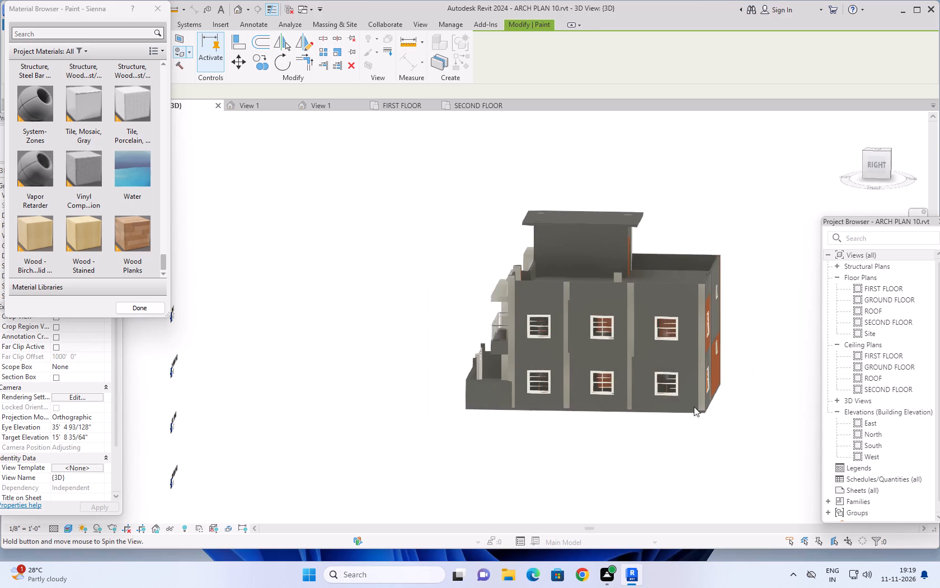
click(649, 339)
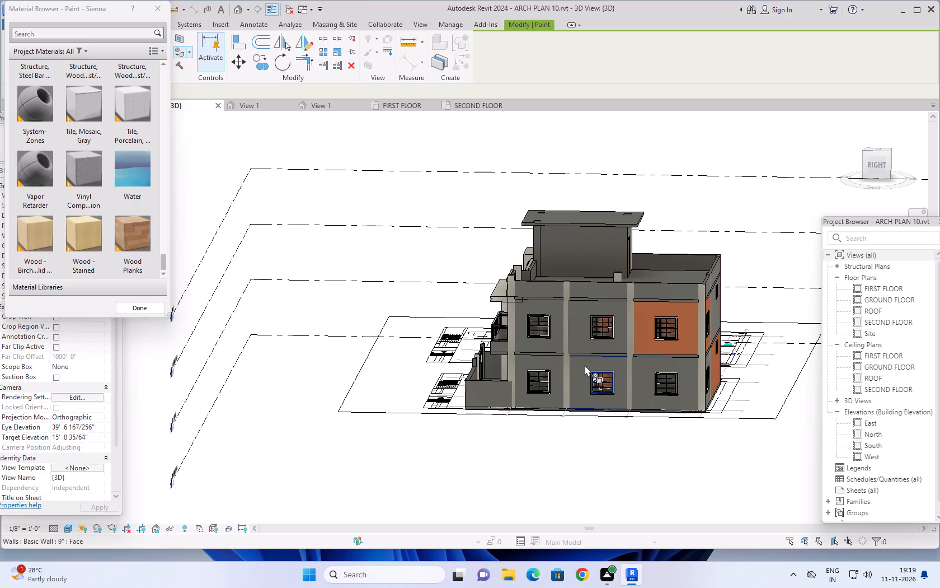
click(585, 365)
click(528, 339)
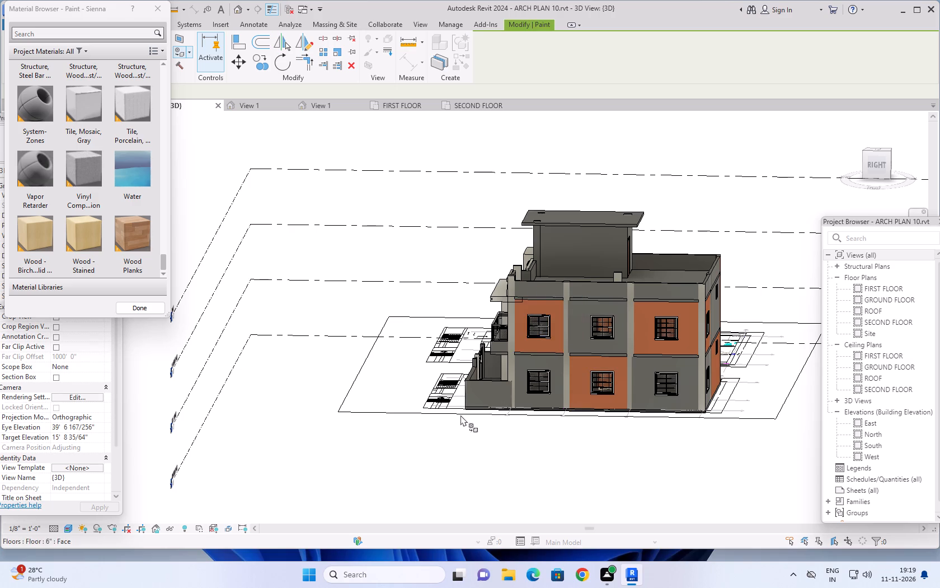
Paint the two remaining front bays beside the tower, one first-floor and one ground-floor, with the Asphalt, Pavement material.
shift+middle_drag(471, 418, 670, 386)
scroll(648, 380, up, 2)
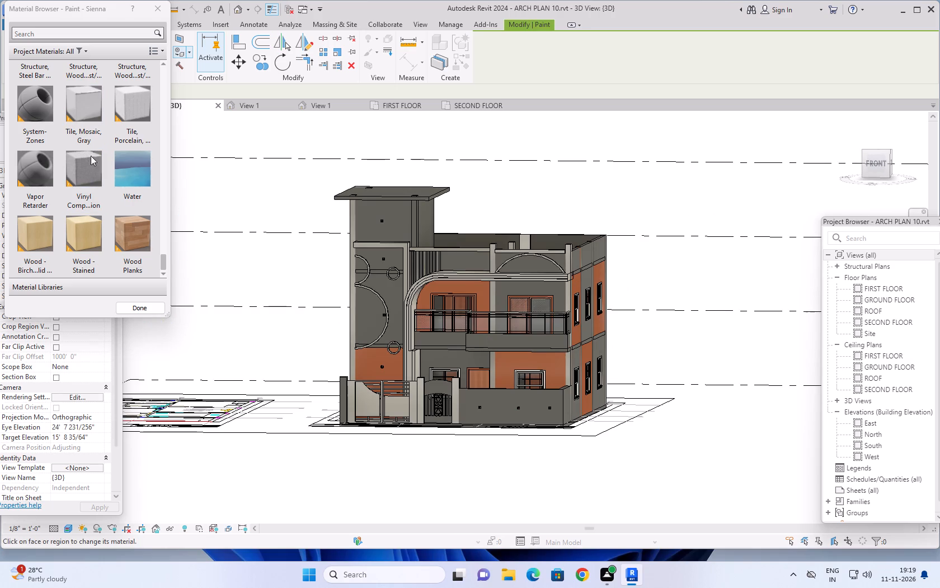
scroll(83, 168, up, 3)
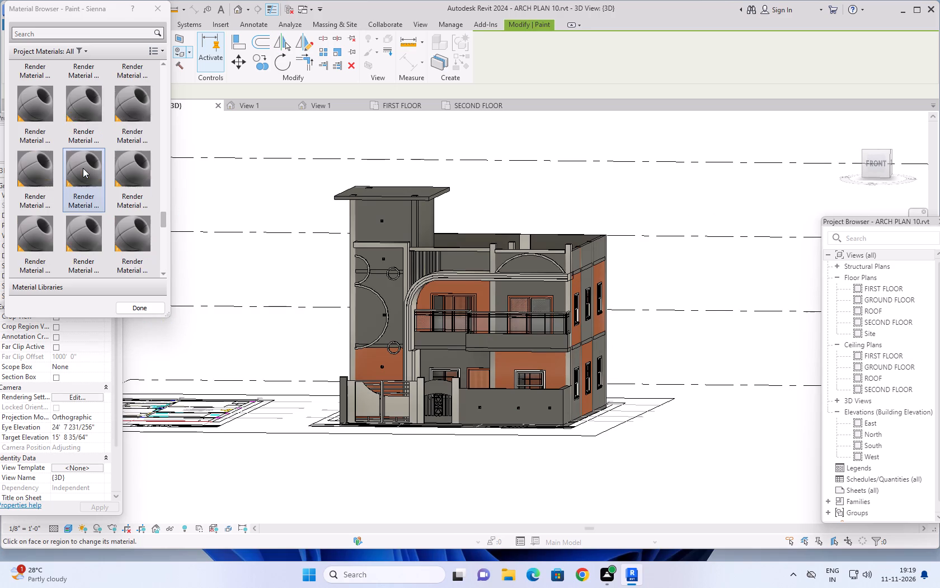
scroll(83, 170, up, 8)
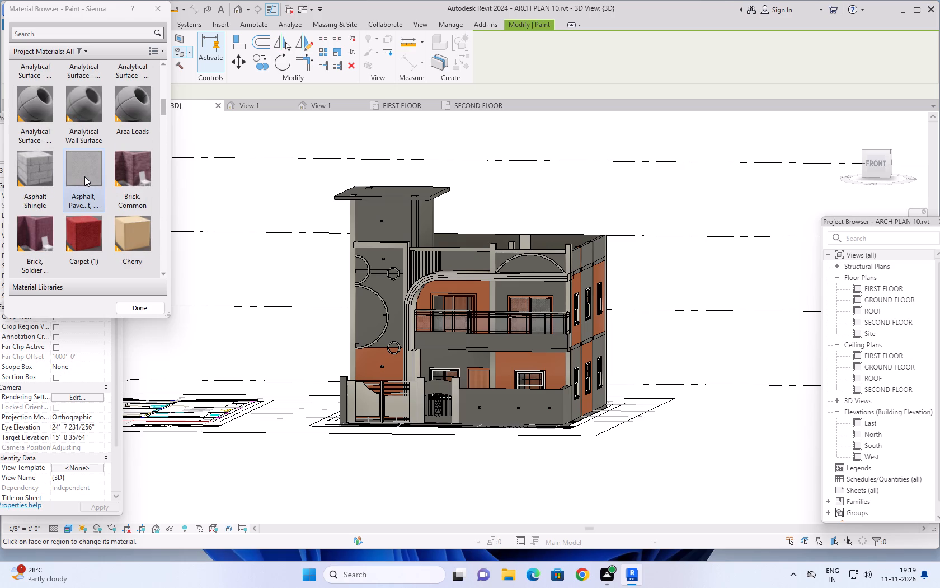
click(84, 172)
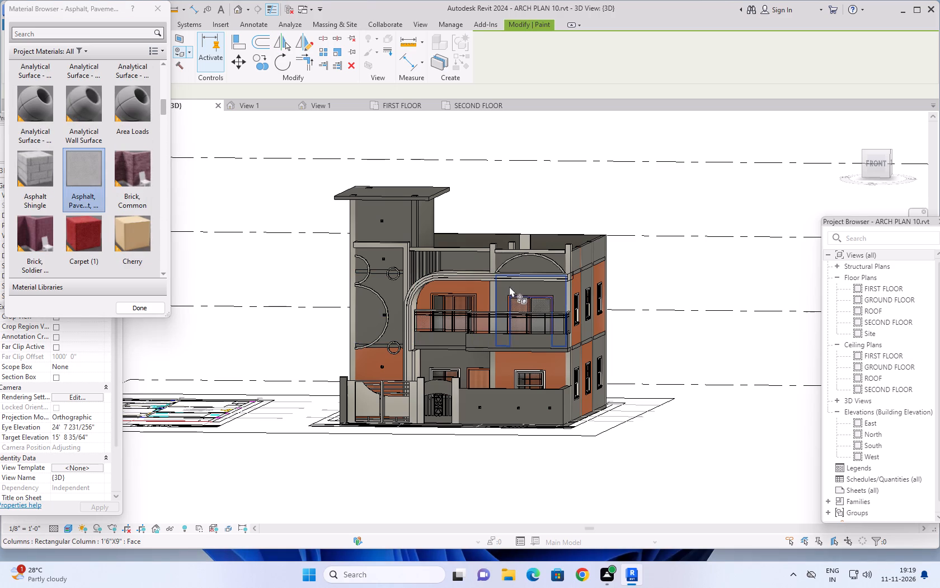
click(509, 286)
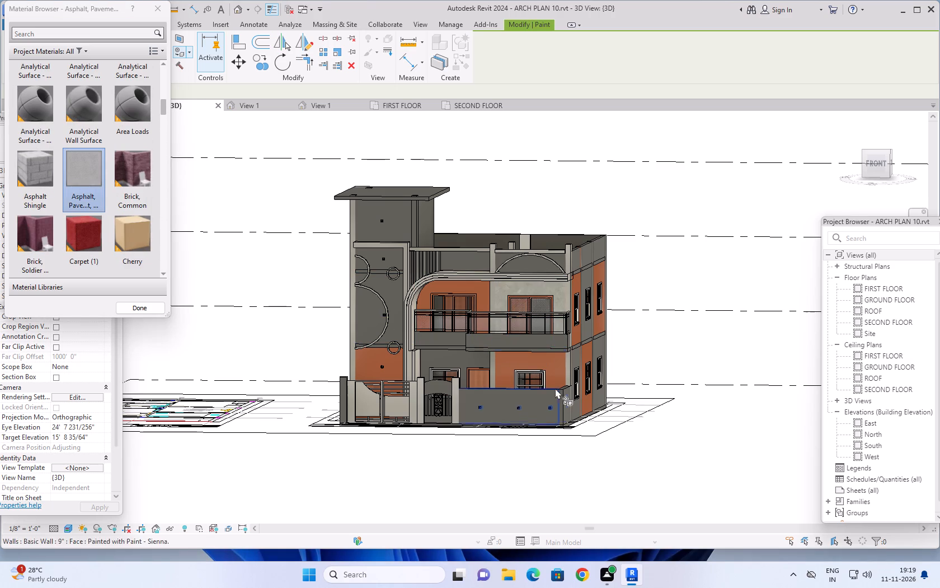
click(449, 357)
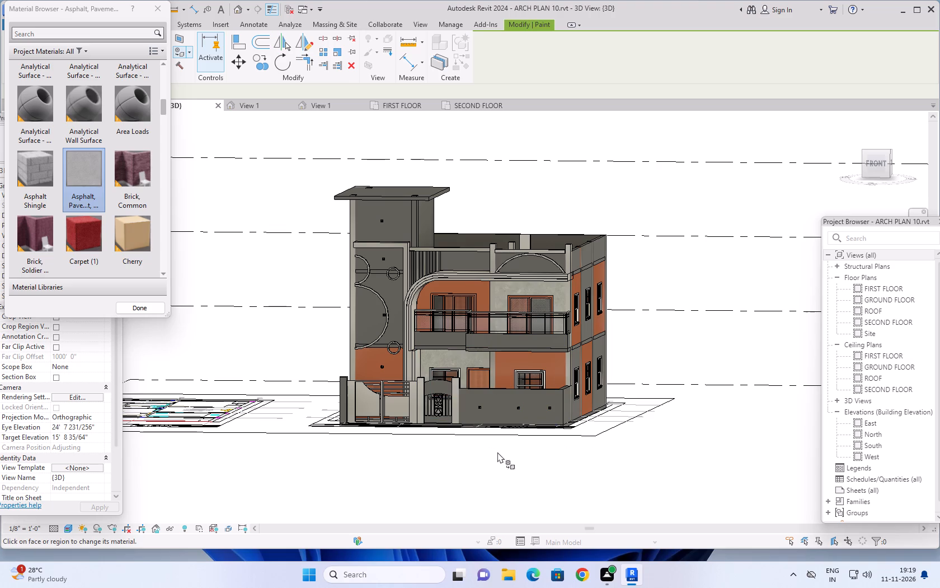
Paint the front tower wall's first-floor, ground-floor and uppermost faces with the Asphalt, Pavement material.
shift+middle_drag(497, 452, 512, 452)
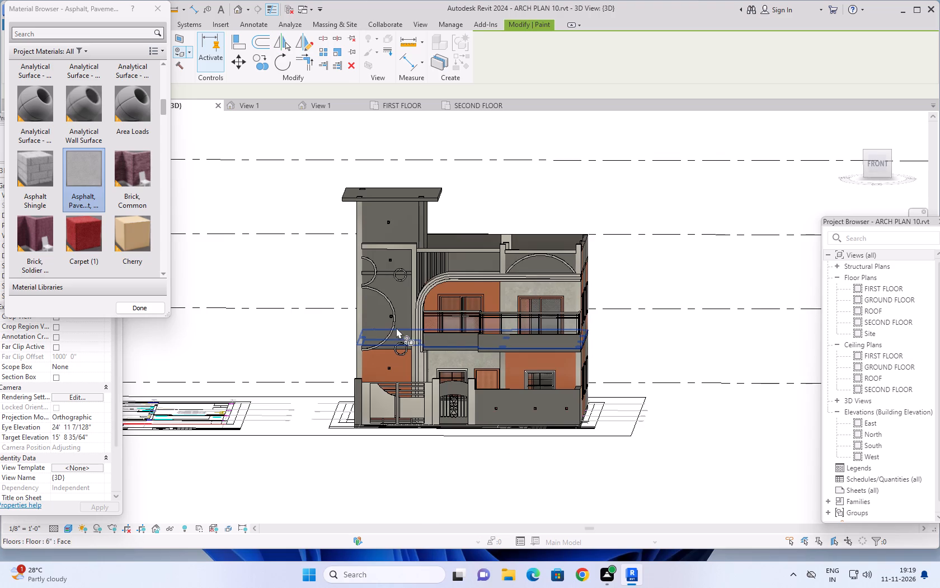
click(398, 304)
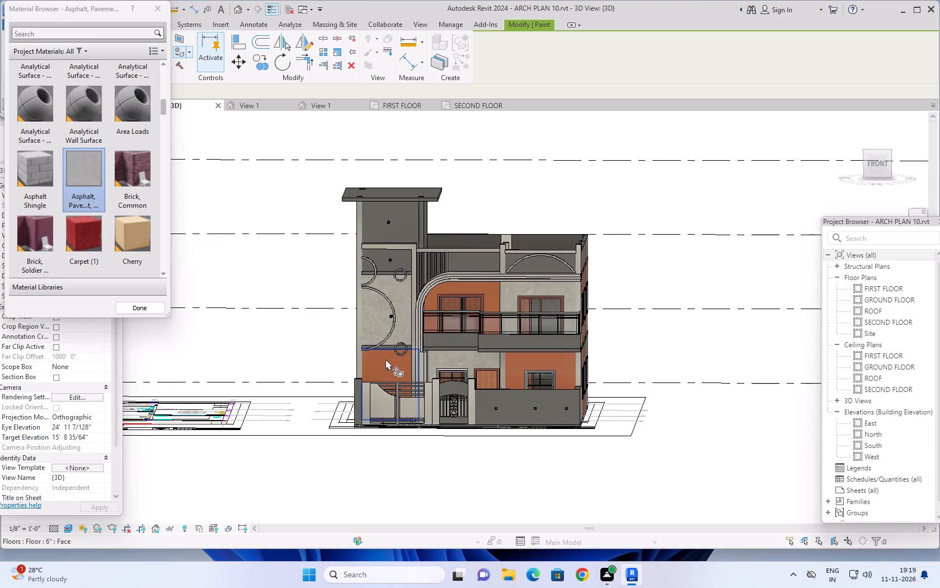
click(385, 359)
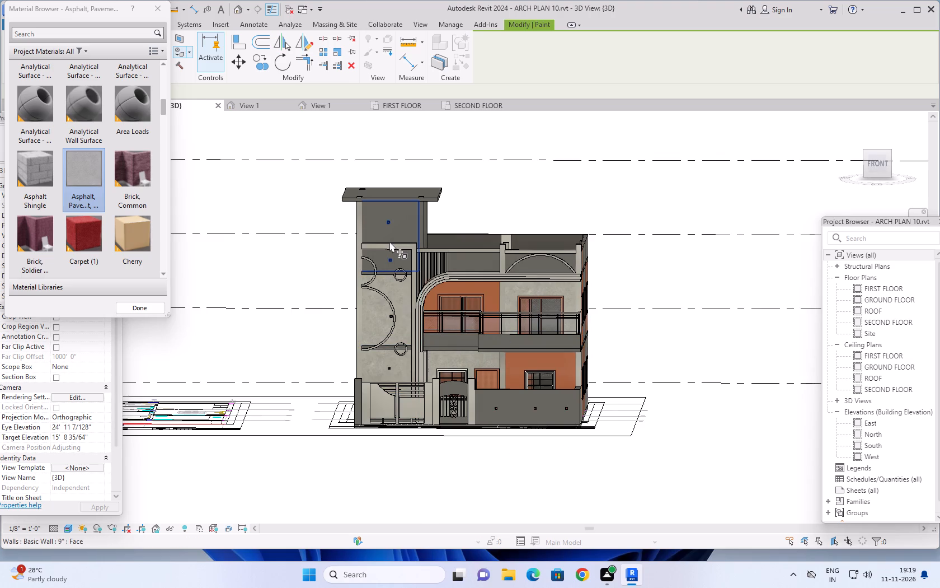
click(393, 236)
Paint the remaining first-floor and ground-floor bays on the left side and back of the house with Asphalt, Pavement.
middle_drag(307, 361, 494, 379)
click(409, 346)
click(501, 380)
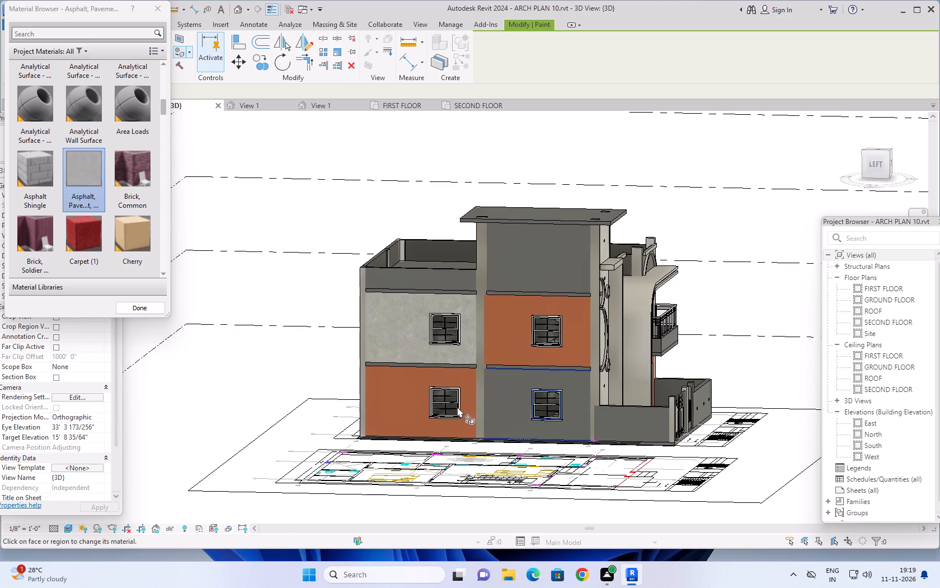
shift+middle_drag(436, 424, 661, 427)
click(660, 346)
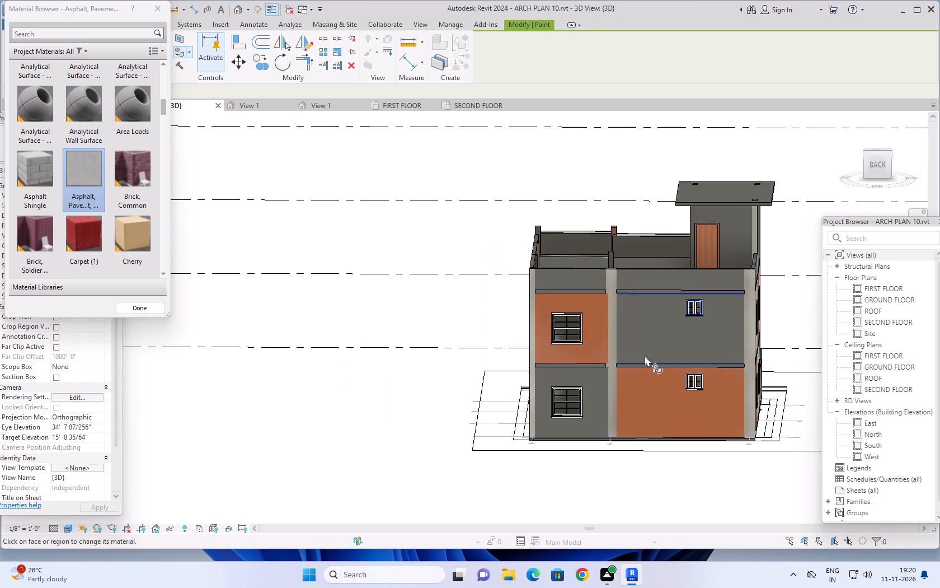
click(593, 404)
Paint the house's right side with Asphalt, Pavement on the middle first-floor bay and both outer ground-floor bays.
scroll(408, 433, down, 1)
middle_drag(408, 433, 620, 443)
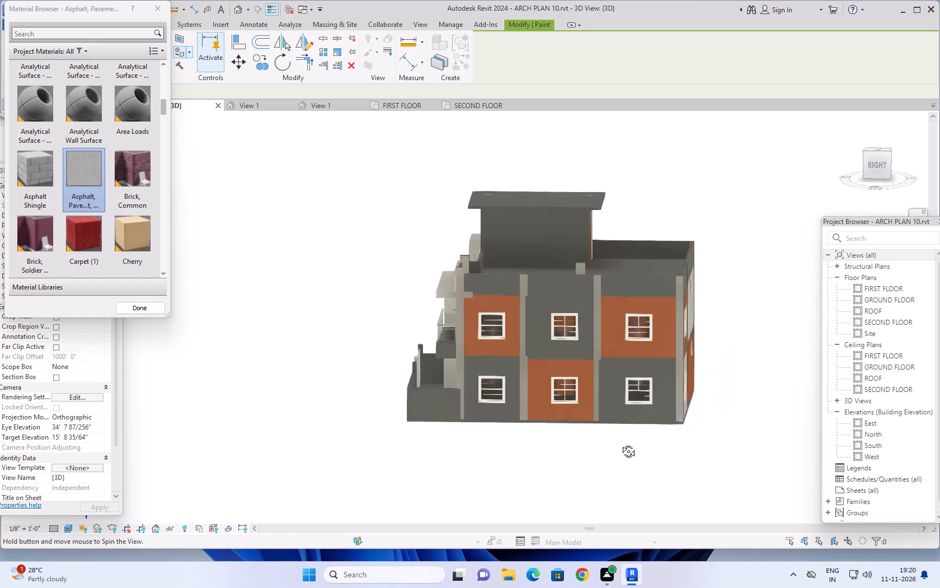
middle_drag(620, 443, 621, 442)
click(610, 373)
click(540, 320)
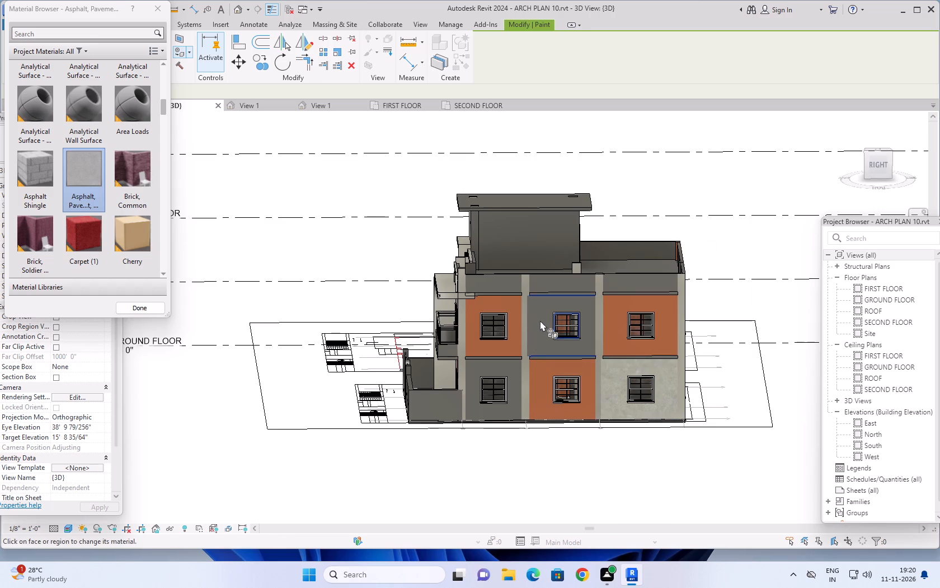
click(504, 362)
click(509, 369)
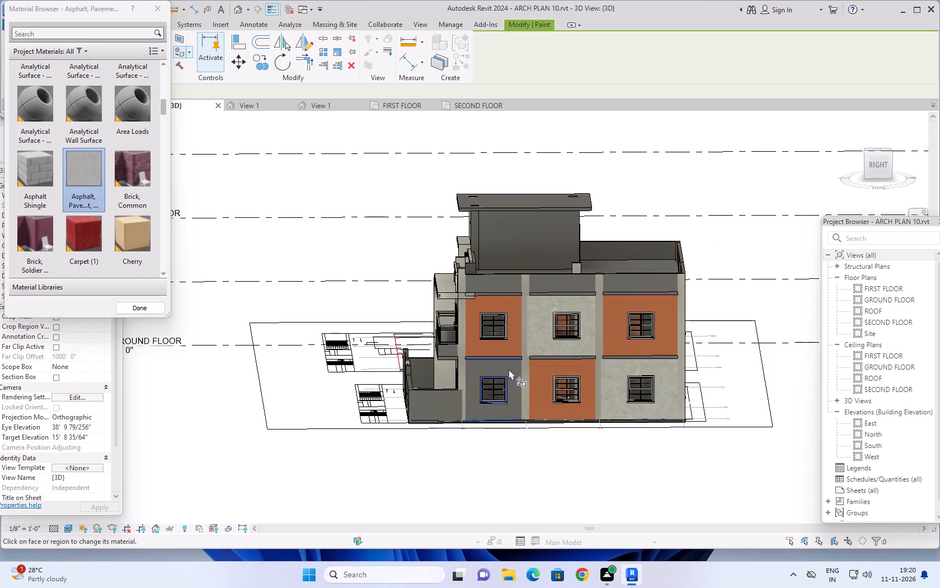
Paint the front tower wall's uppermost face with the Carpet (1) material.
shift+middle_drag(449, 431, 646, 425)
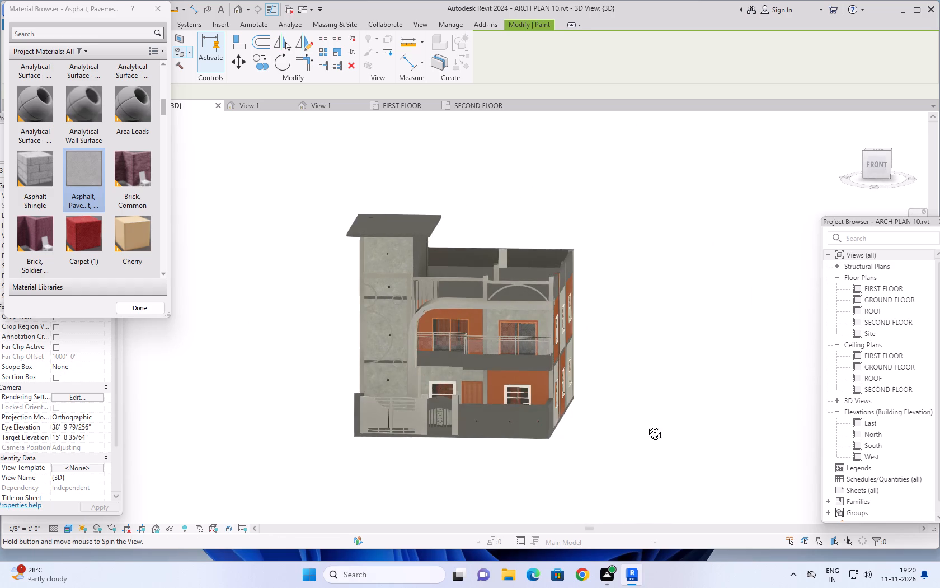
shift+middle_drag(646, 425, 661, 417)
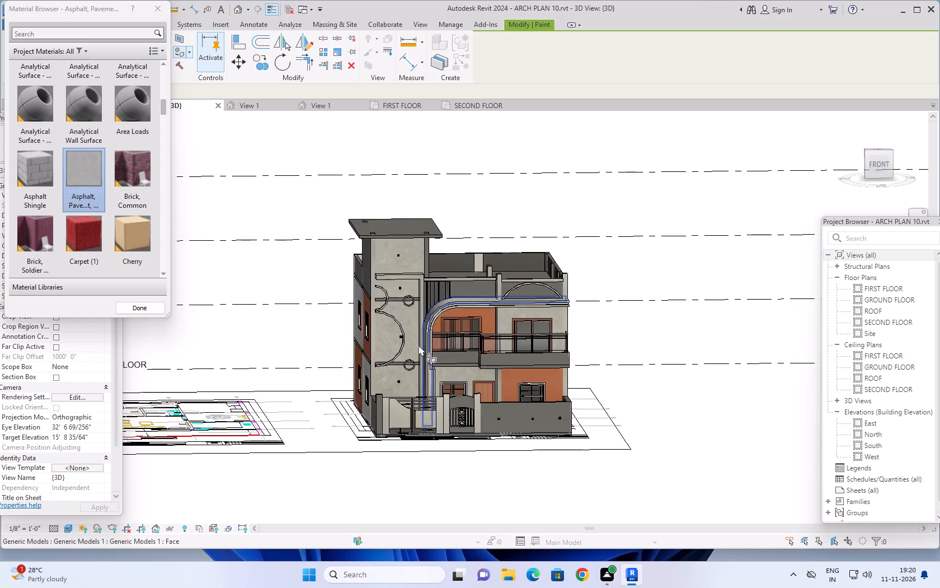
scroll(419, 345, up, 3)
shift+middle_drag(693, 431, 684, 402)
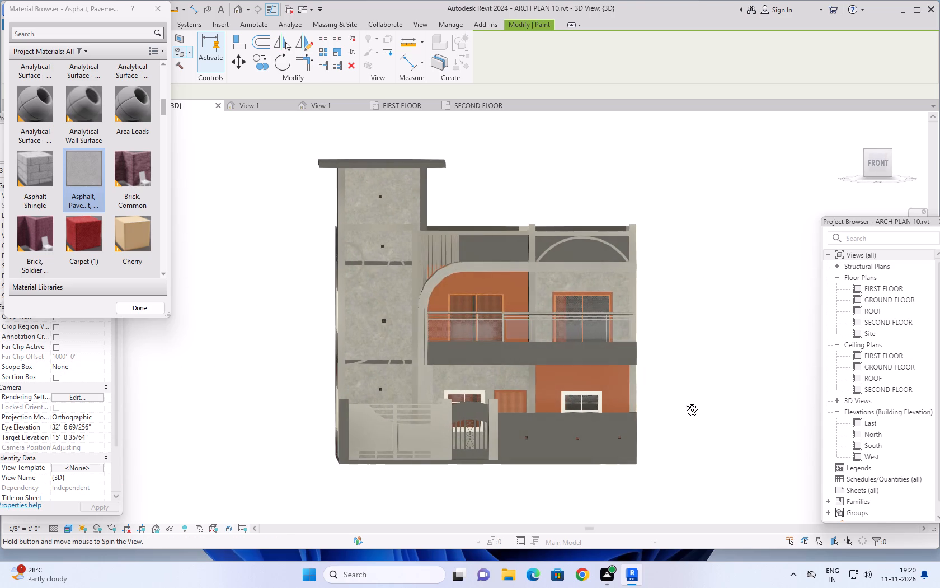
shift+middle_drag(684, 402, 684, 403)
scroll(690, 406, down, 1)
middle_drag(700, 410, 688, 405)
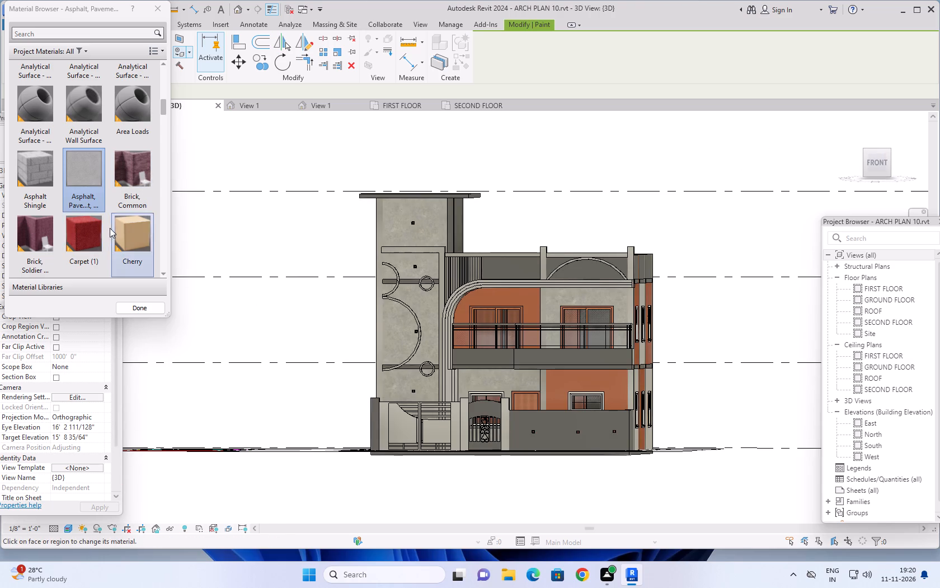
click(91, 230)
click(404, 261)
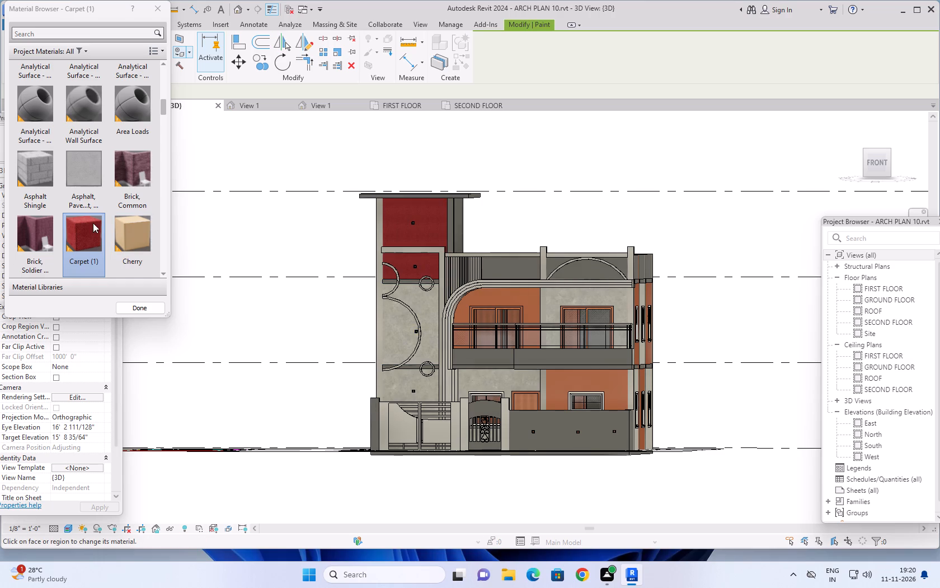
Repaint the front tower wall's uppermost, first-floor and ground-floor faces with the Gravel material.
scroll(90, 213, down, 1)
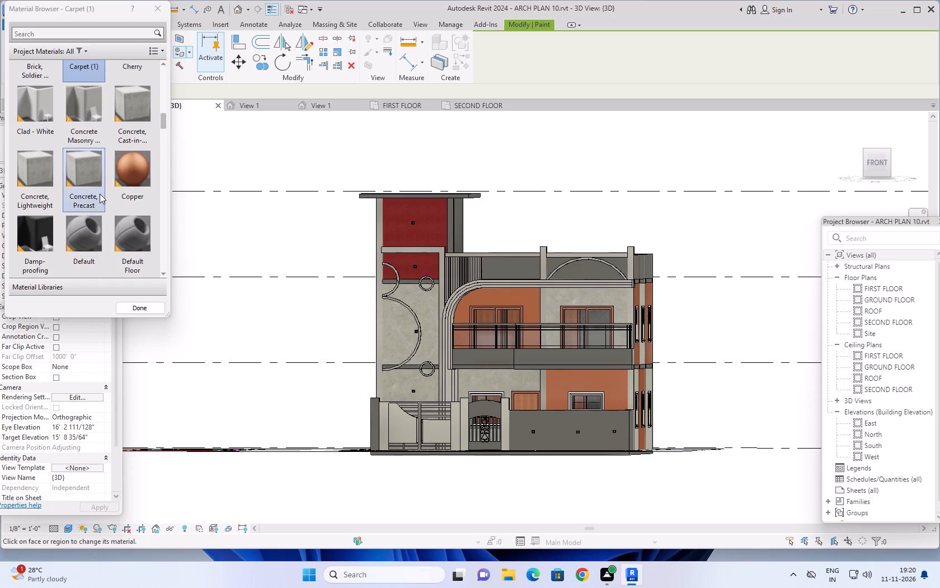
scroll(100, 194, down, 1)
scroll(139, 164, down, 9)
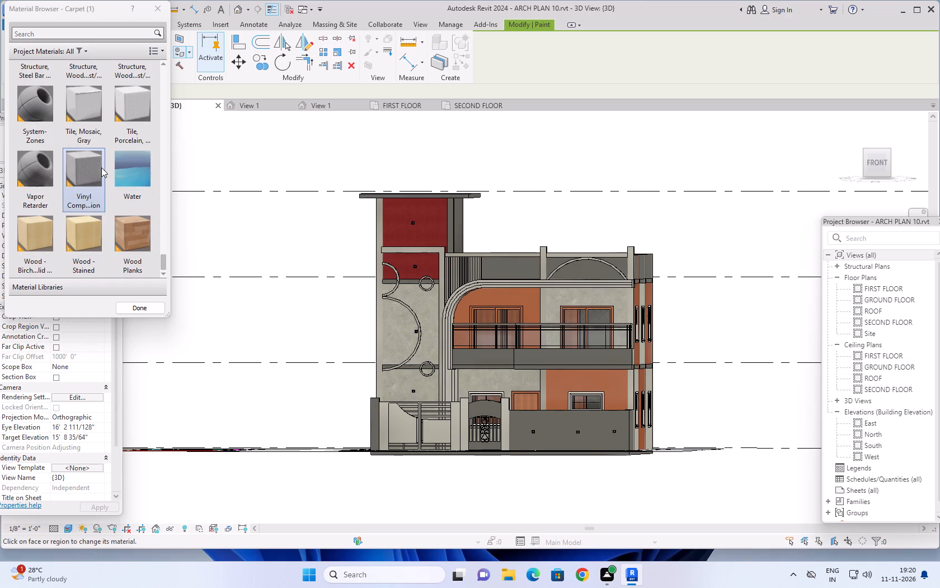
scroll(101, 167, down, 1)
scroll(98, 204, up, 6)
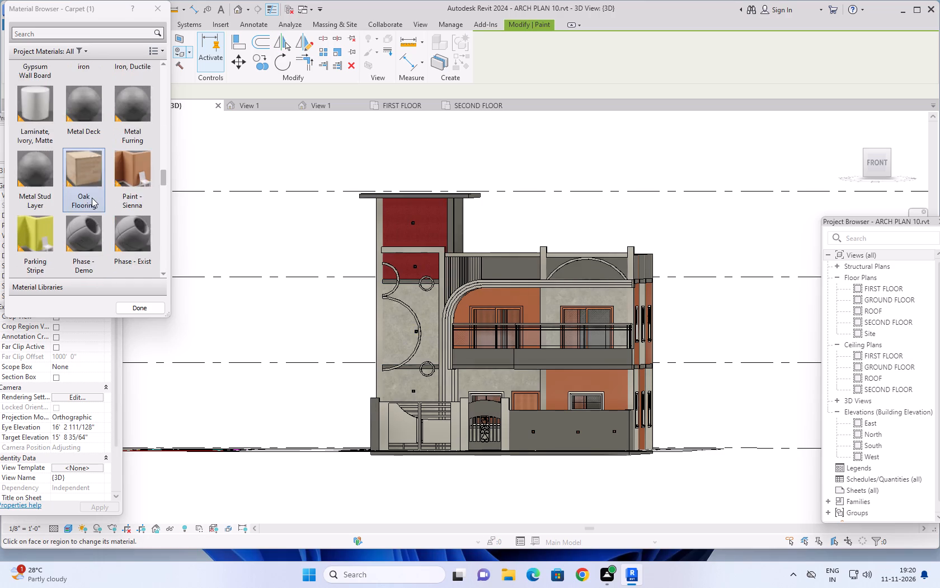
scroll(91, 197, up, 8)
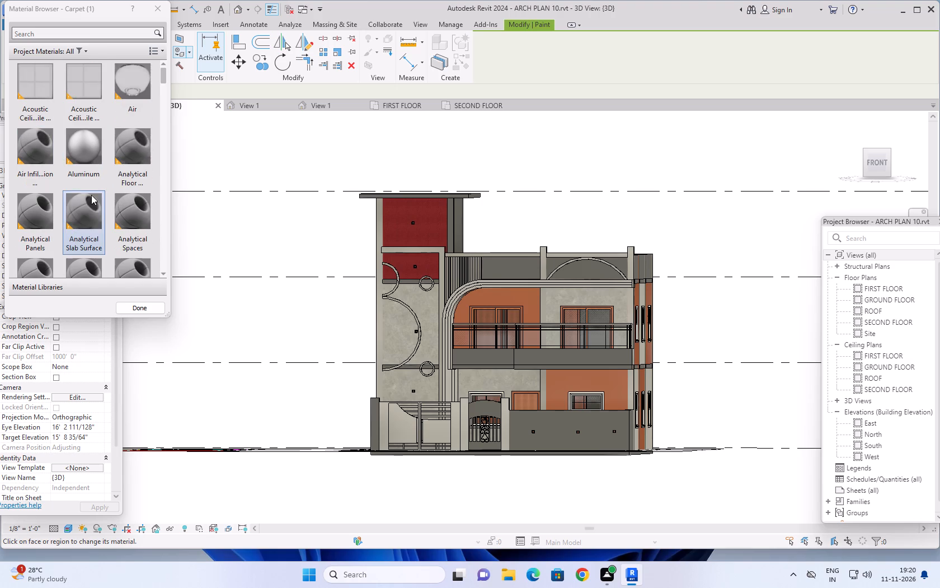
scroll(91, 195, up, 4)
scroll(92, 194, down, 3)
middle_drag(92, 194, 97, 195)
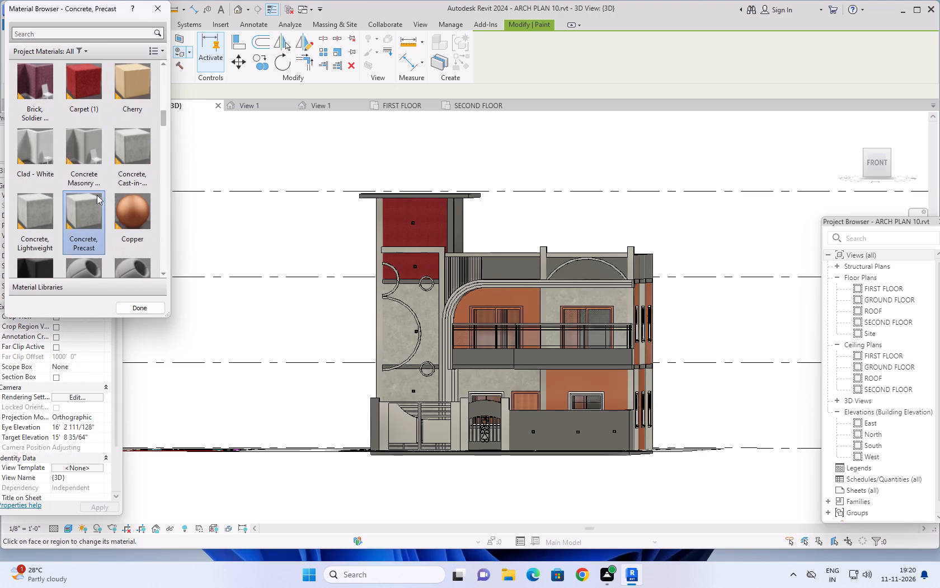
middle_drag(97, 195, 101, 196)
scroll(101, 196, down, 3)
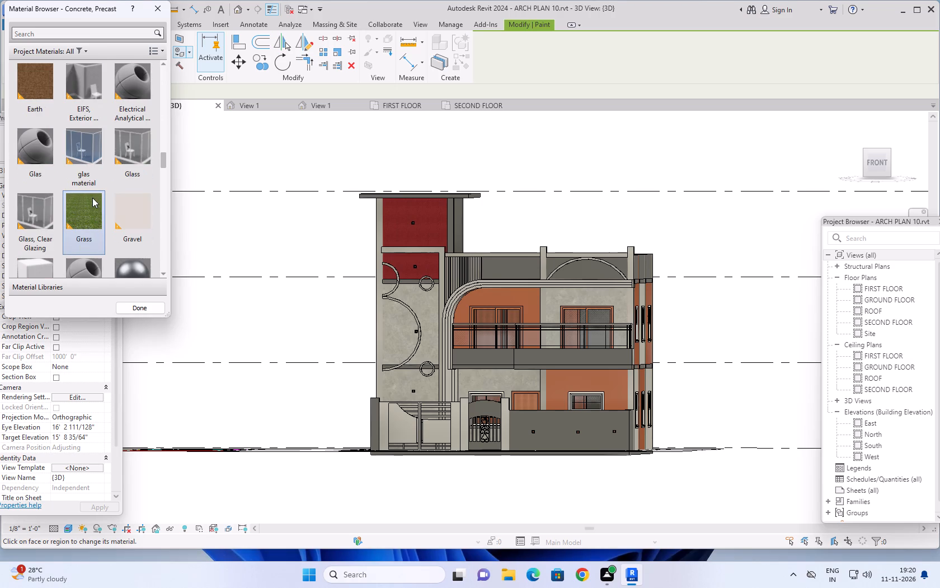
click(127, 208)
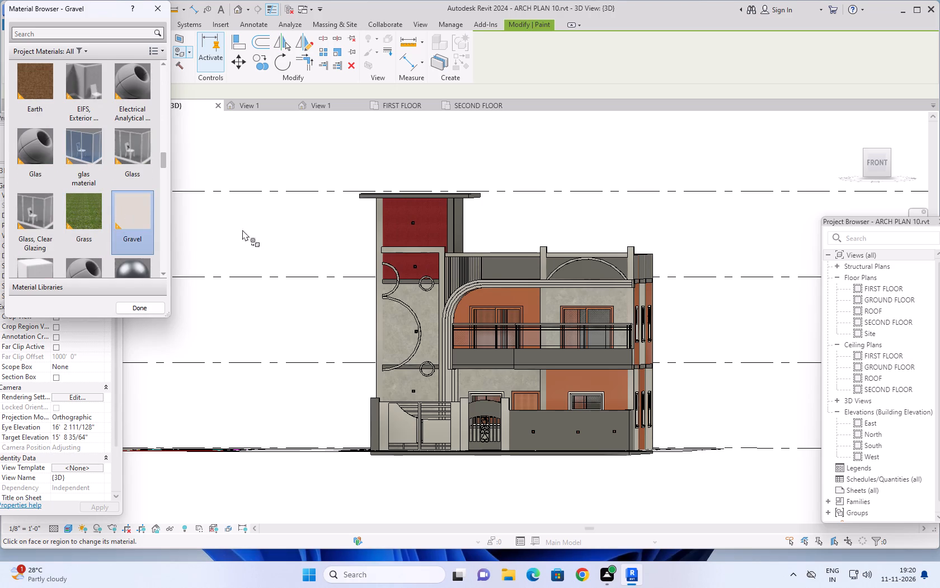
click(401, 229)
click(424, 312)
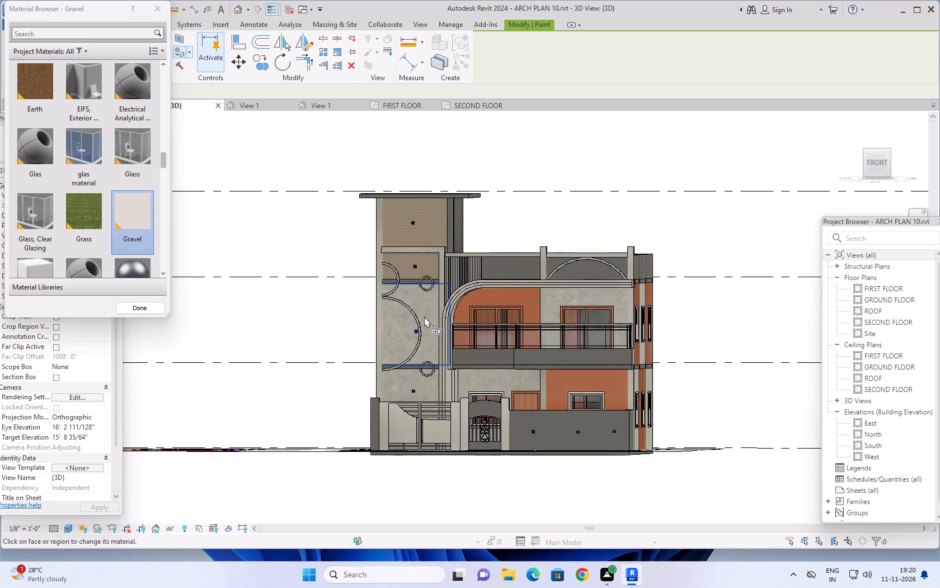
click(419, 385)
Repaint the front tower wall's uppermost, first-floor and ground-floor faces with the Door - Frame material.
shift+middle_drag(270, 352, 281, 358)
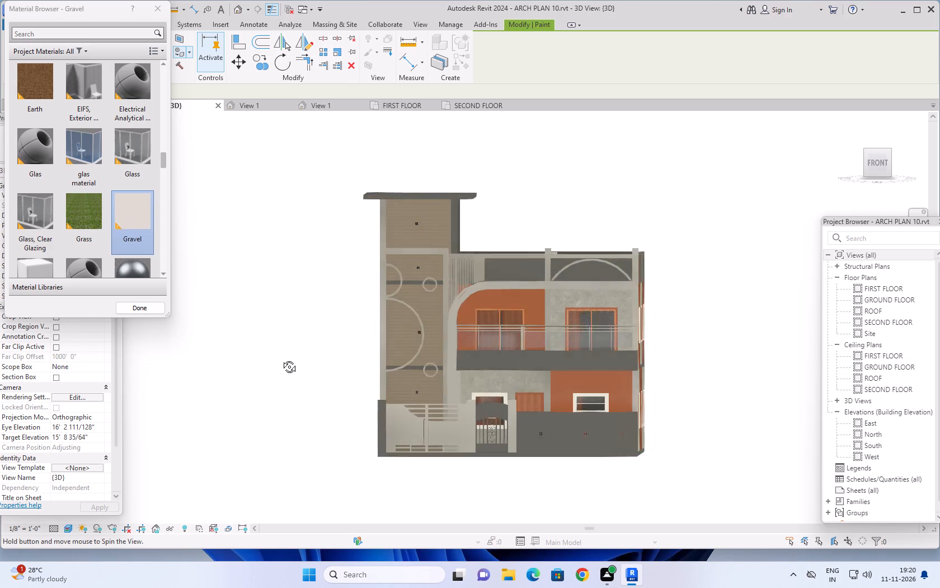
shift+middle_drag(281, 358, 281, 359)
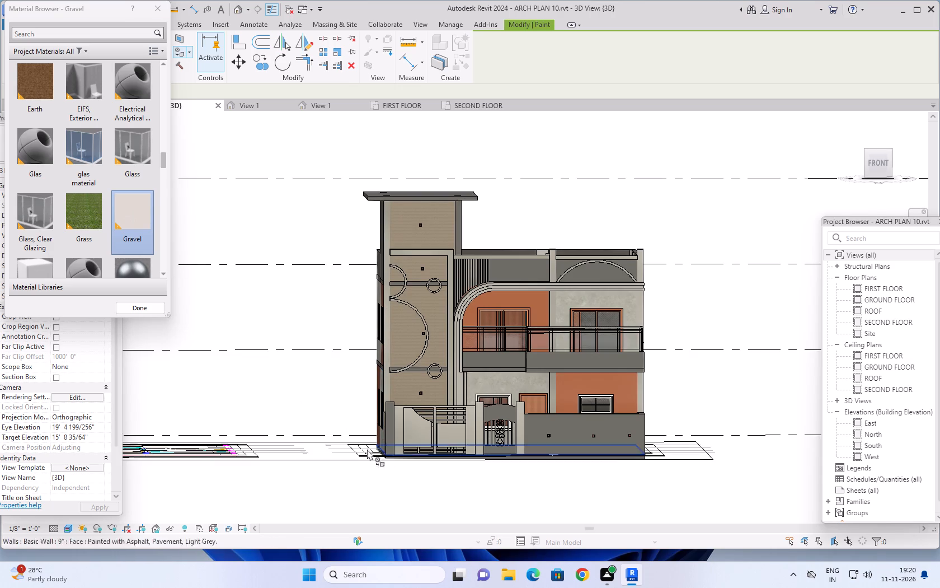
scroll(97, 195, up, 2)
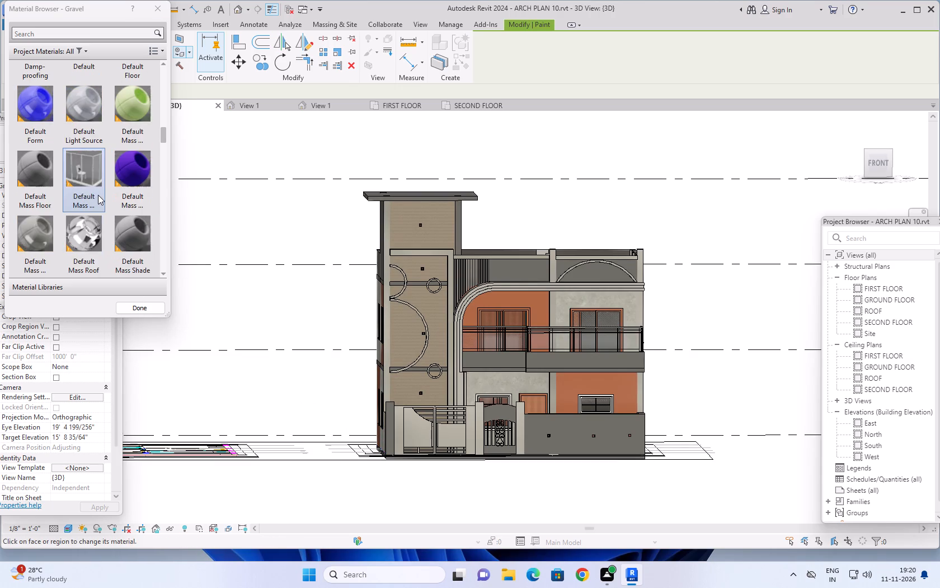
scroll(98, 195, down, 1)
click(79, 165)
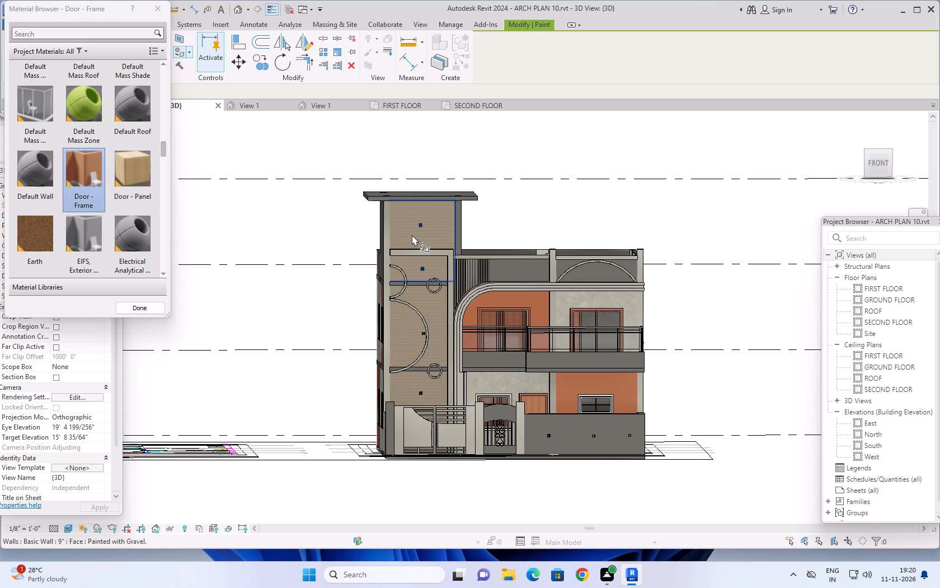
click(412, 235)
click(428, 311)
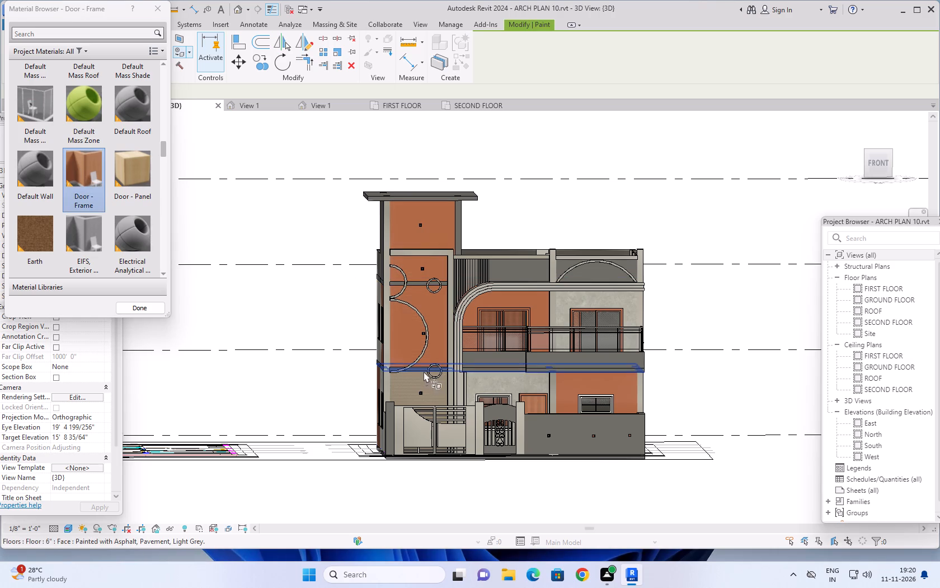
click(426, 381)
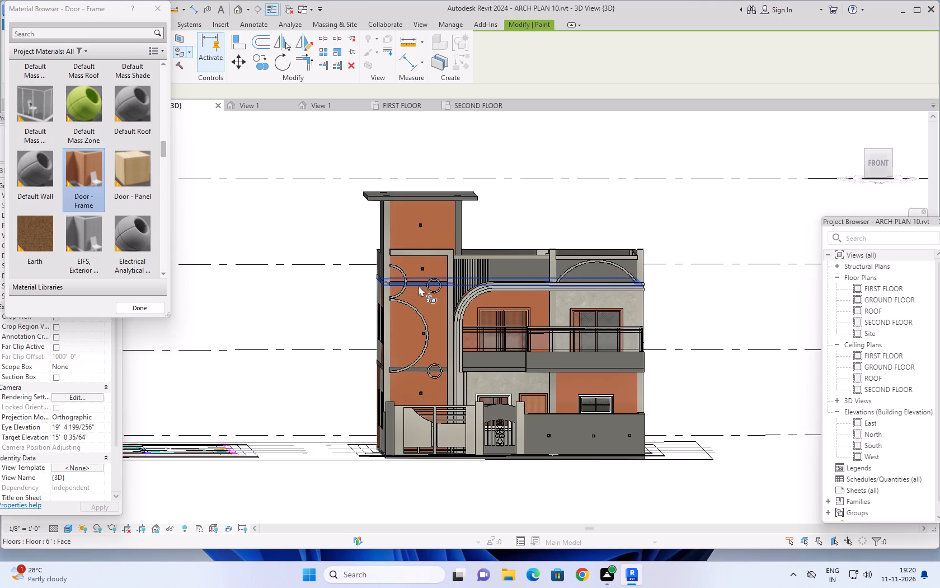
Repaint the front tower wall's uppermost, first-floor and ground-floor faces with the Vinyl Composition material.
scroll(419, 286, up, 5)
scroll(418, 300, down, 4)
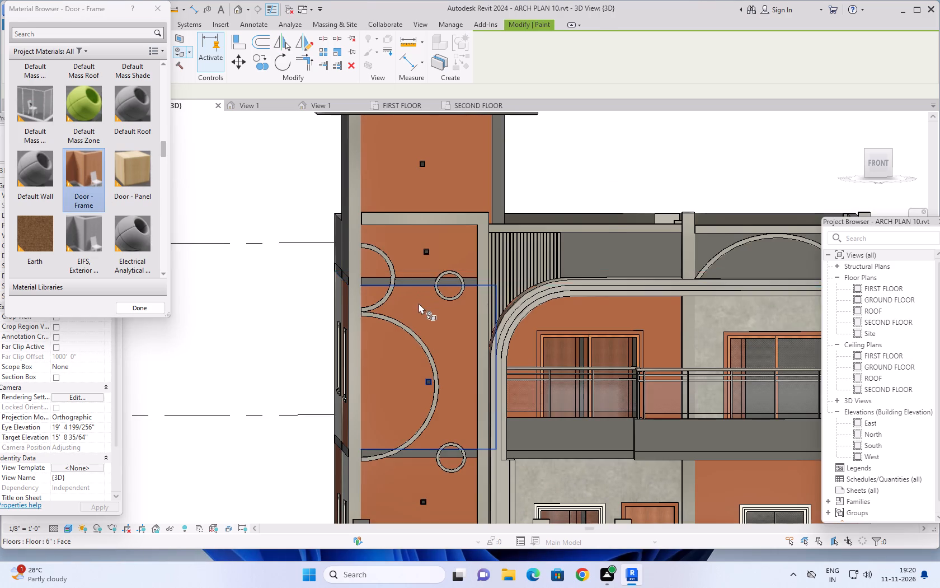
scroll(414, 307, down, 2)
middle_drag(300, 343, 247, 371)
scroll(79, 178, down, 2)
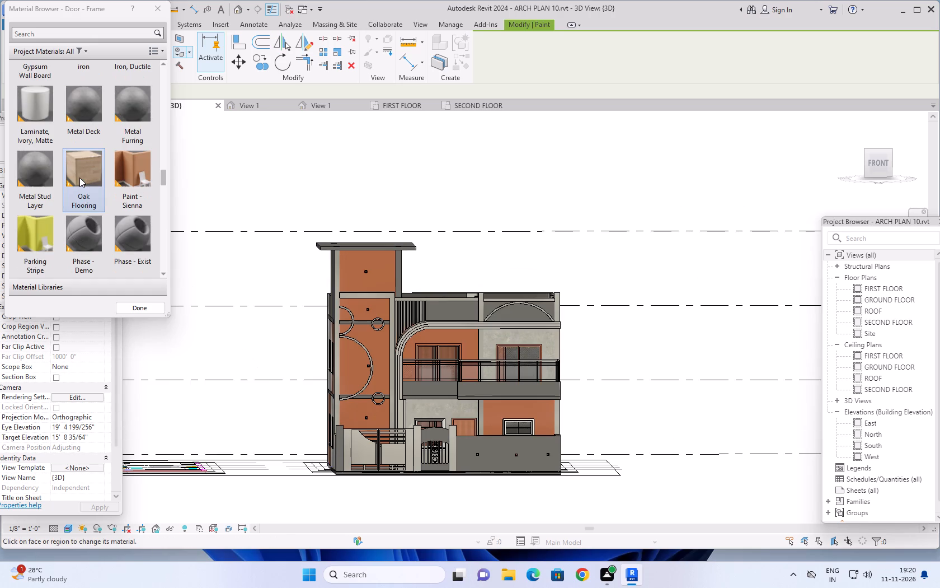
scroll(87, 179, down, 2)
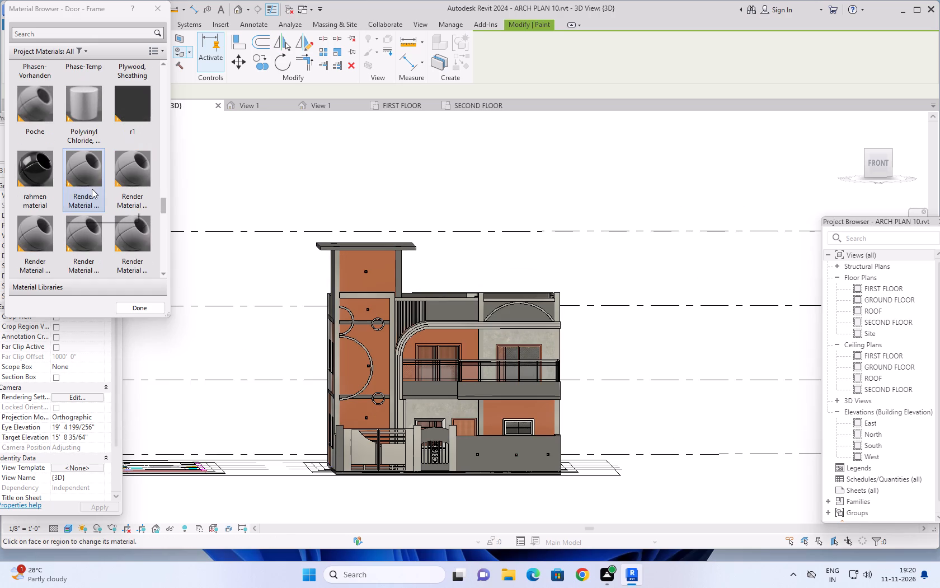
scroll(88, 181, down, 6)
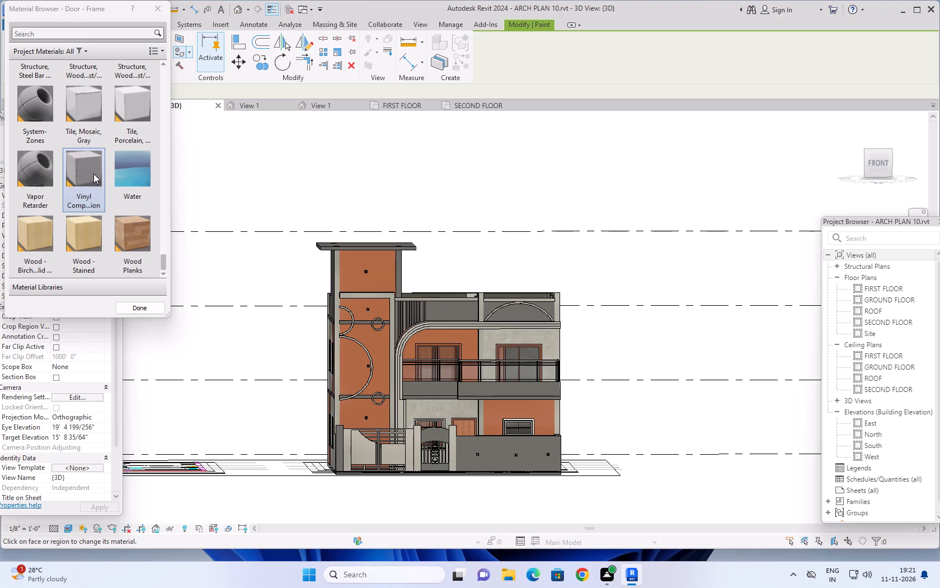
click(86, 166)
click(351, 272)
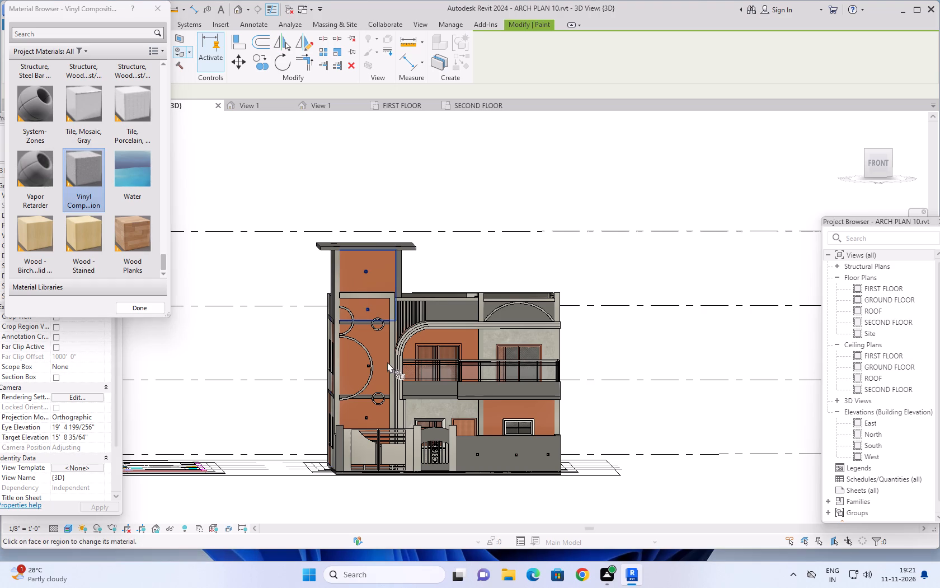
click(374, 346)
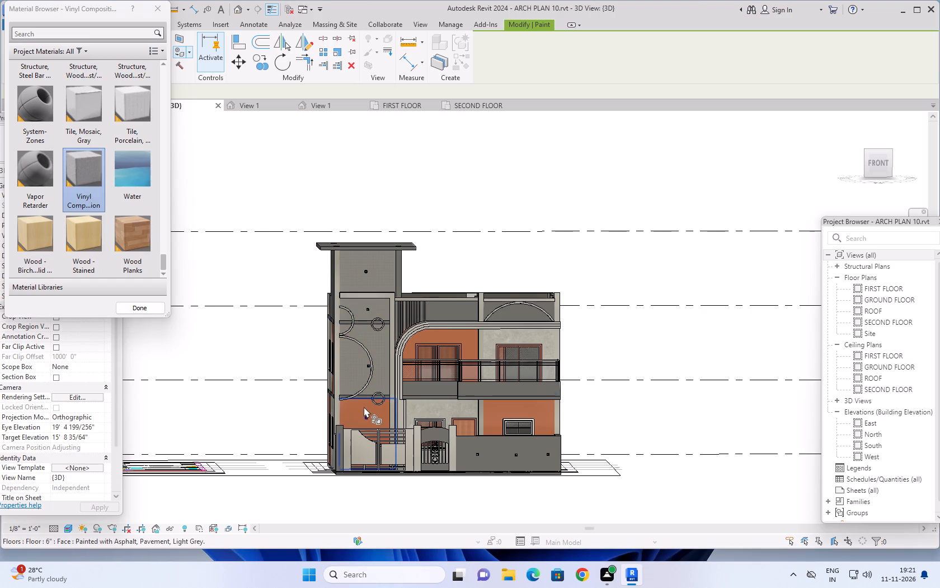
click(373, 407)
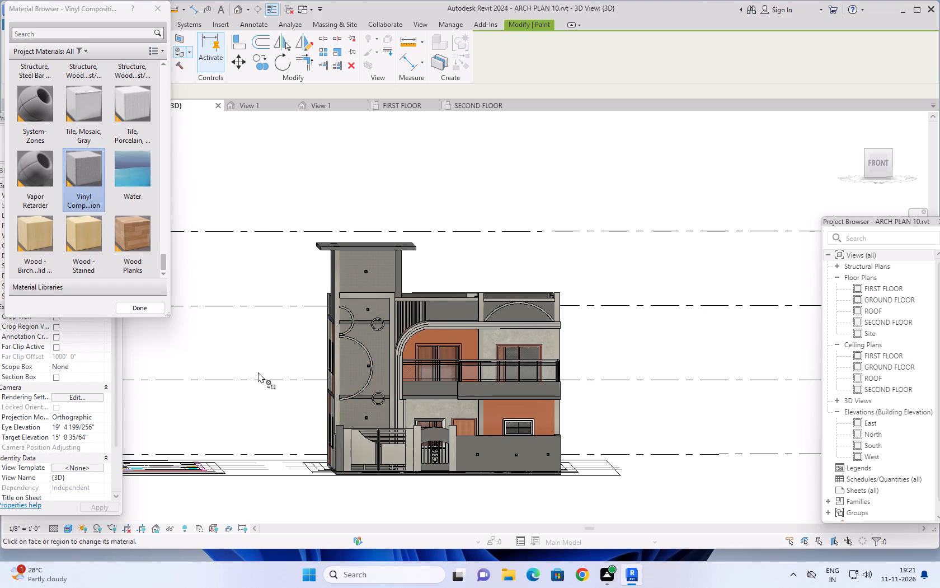
Paint the front tower wall's uppermost, first-floor and ground-floor faces with the Tile, Porcelain, 4in material.
scroll(82, 218, down, 4)
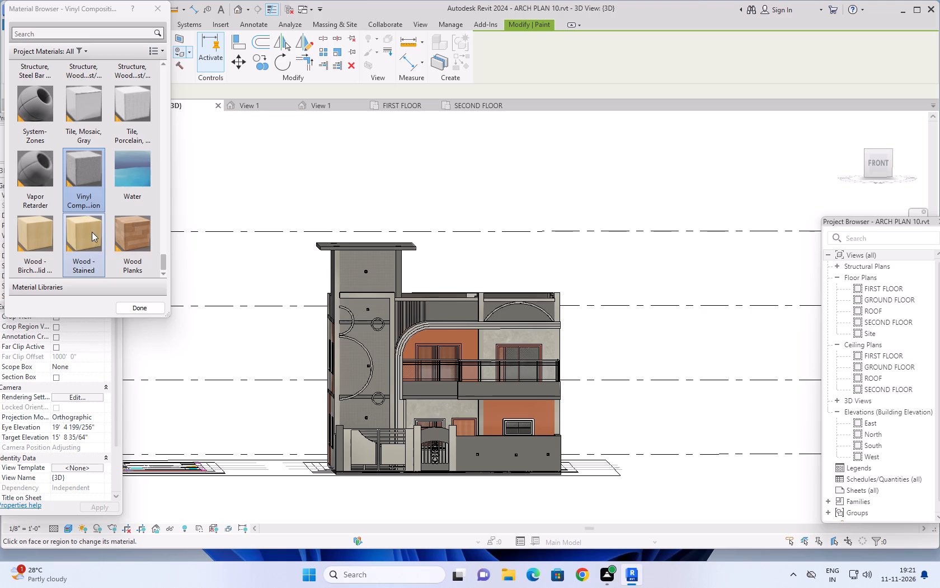
click(129, 112)
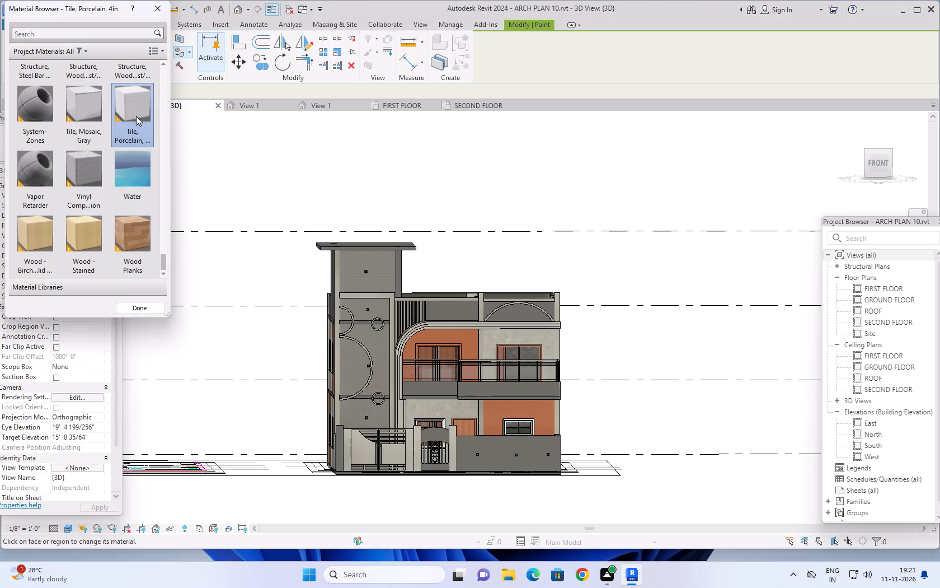
click(355, 279)
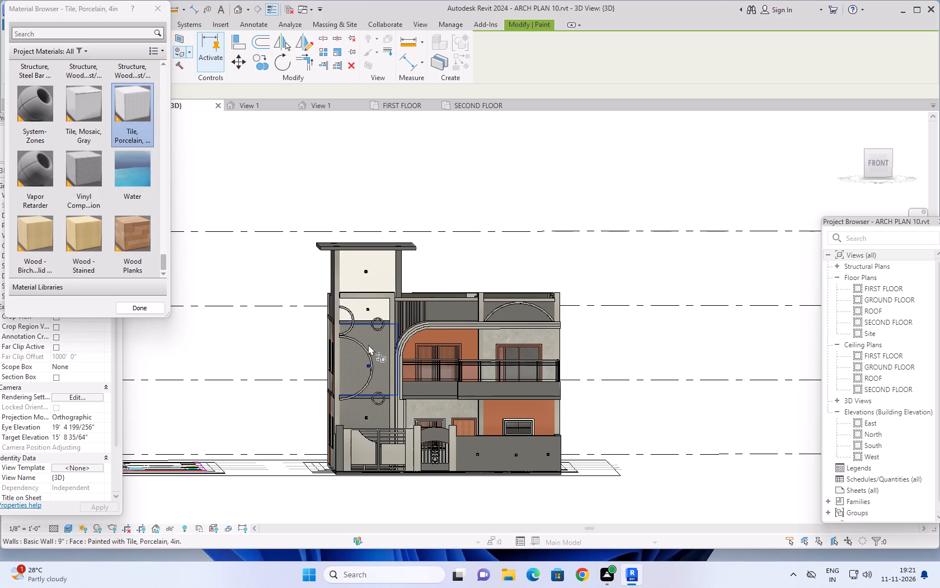
click(369, 341)
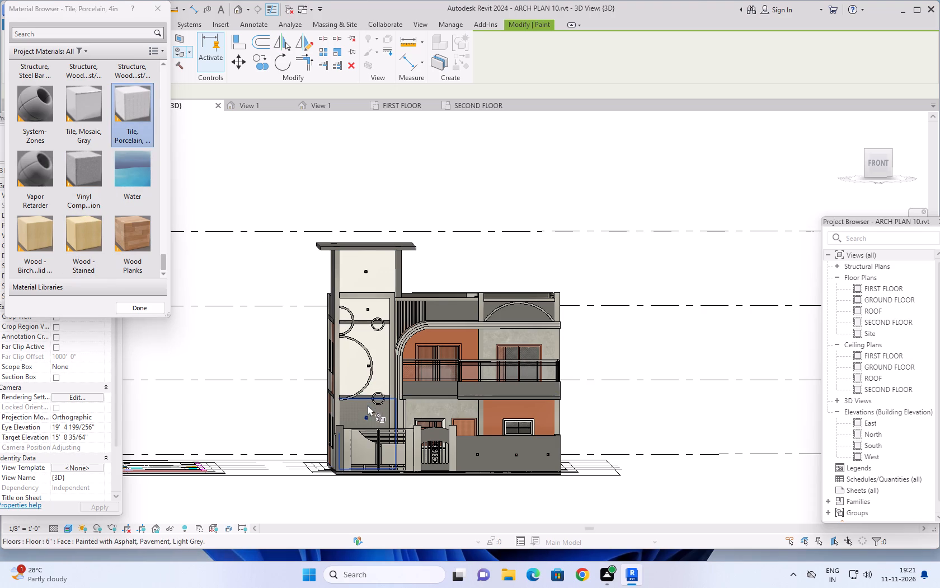
click(367, 408)
Paint the two floor slab edge bands crossing the front tower wall with Tile, Porcelain, 4in.
scroll(253, 332, up, 1)
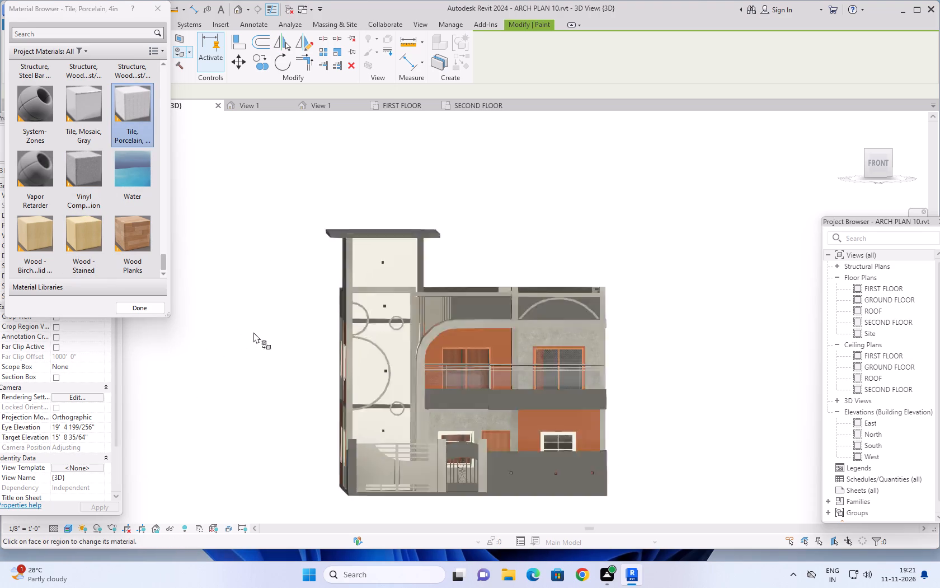
scroll(253, 332, up, 1)
scroll(364, 428, up, 5)
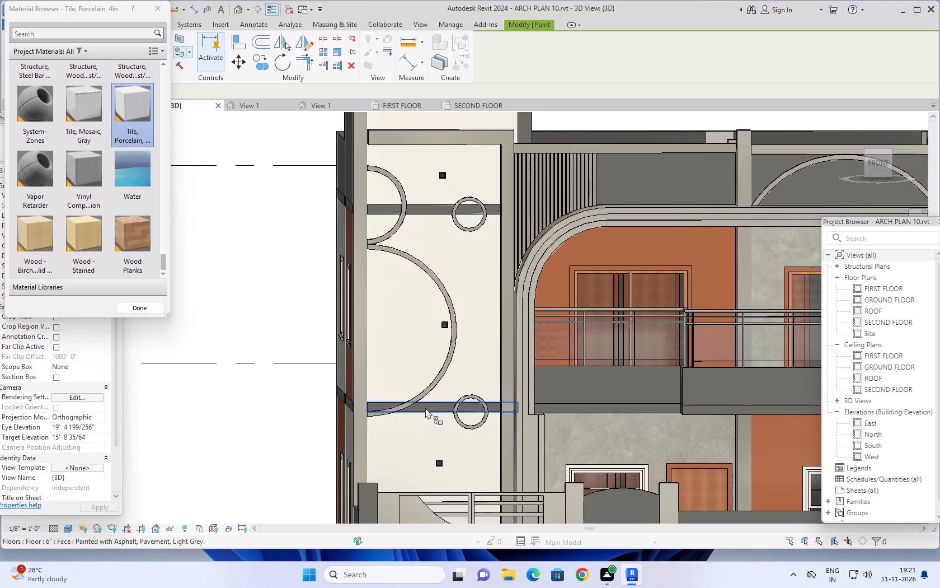
click(426, 407)
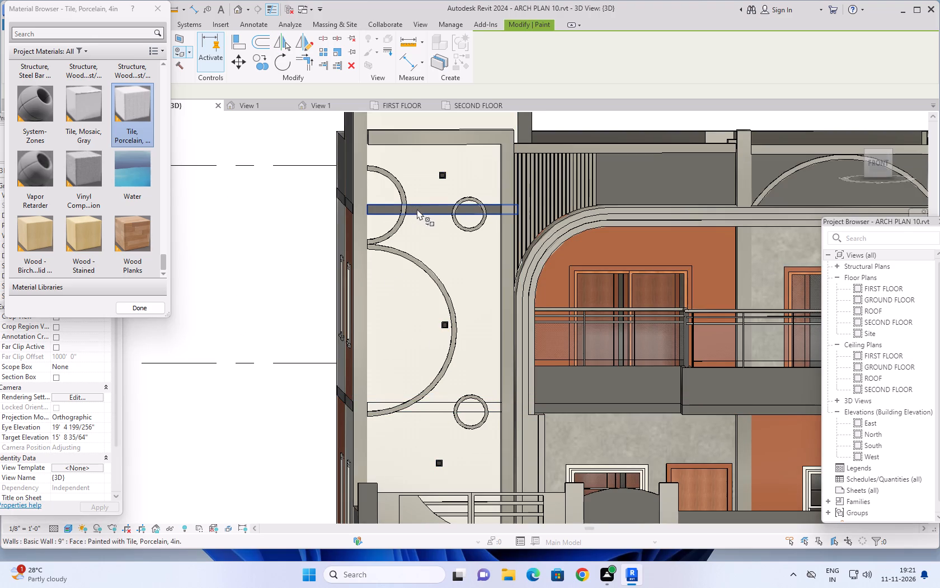
click(417, 209)
scroll(289, 288, down, 5)
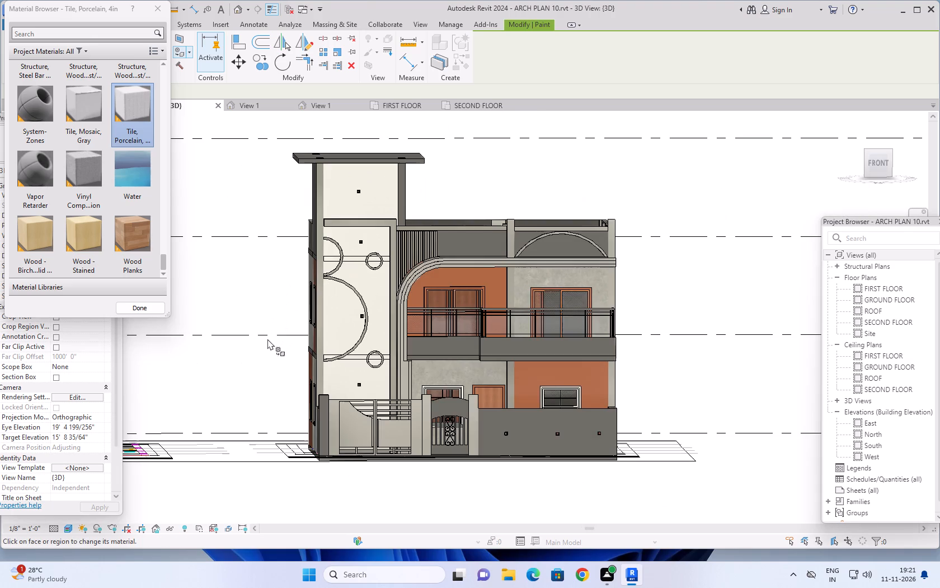
Paint the two second-floor parapet wall faces on the front facade, beside the tower, with Tile, Porcelain, 4in.
shift+middle_drag(265, 338, 262, 346)
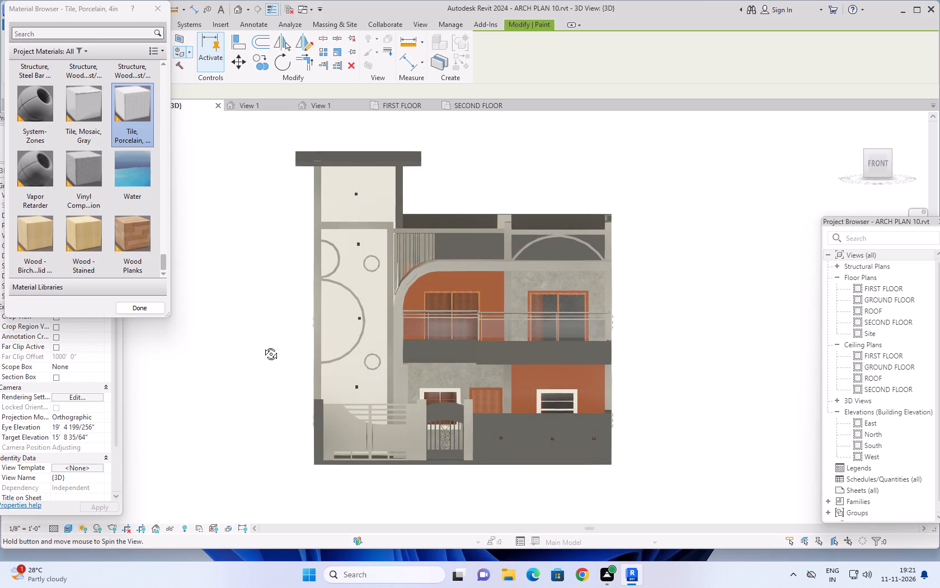
shift+middle_drag(262, 346, 263, 346)
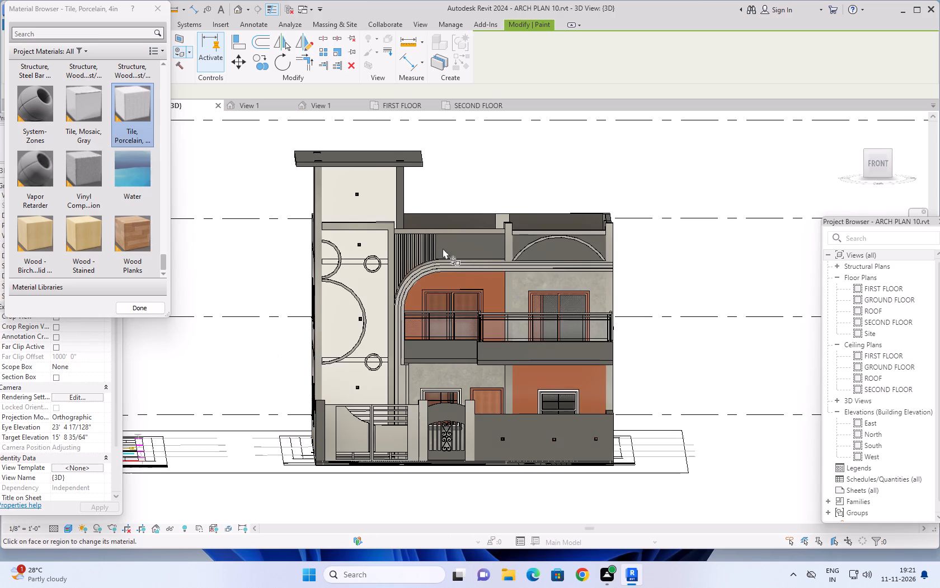
click(464, 250)
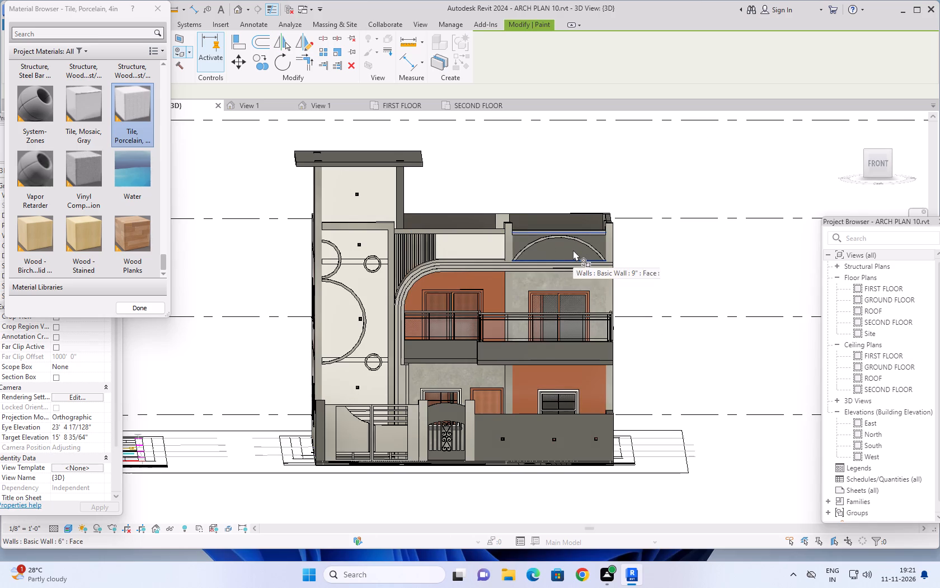
click(573, 250)
Examine the painted front facade, left side and roof terrace from several angles.
scroll(657, 302, down, 2)
shift+middle_drag(658, 305, 661, 275)
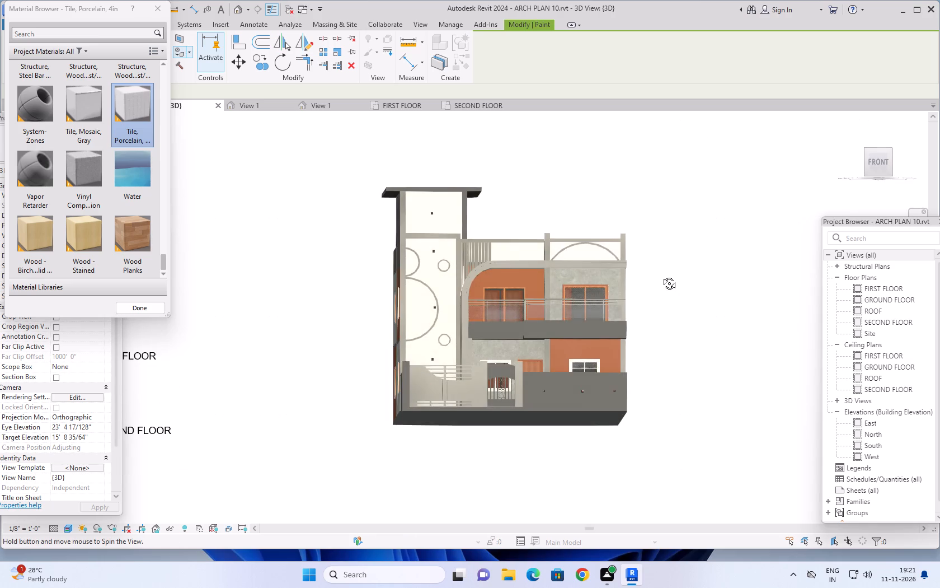
shift+middle_drag(661, 275, 658, 299)
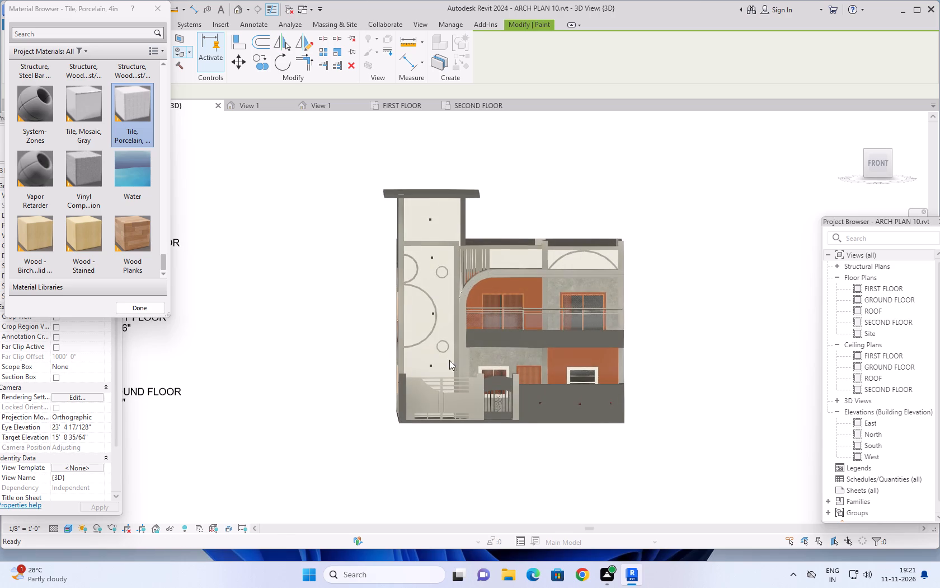
middle_drag(330, 329, 315, 376)
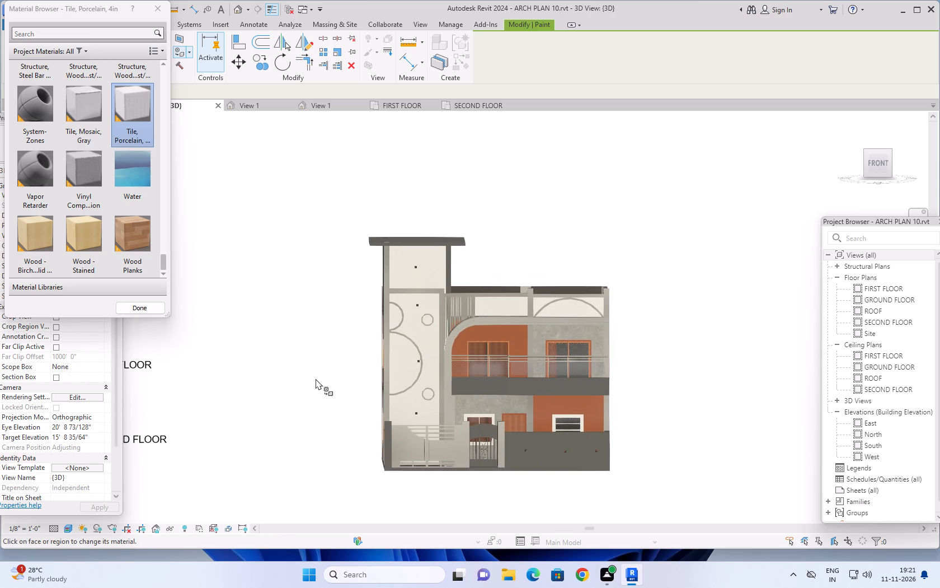
shift+middle_drag(294, 344, 306, 386)
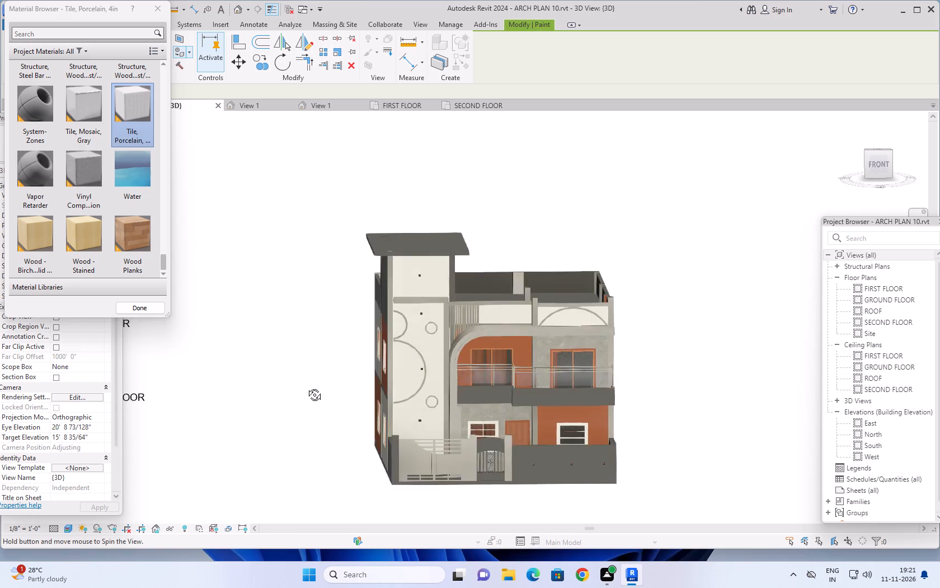
shift+middle_drag(306, 386, 319, 429)
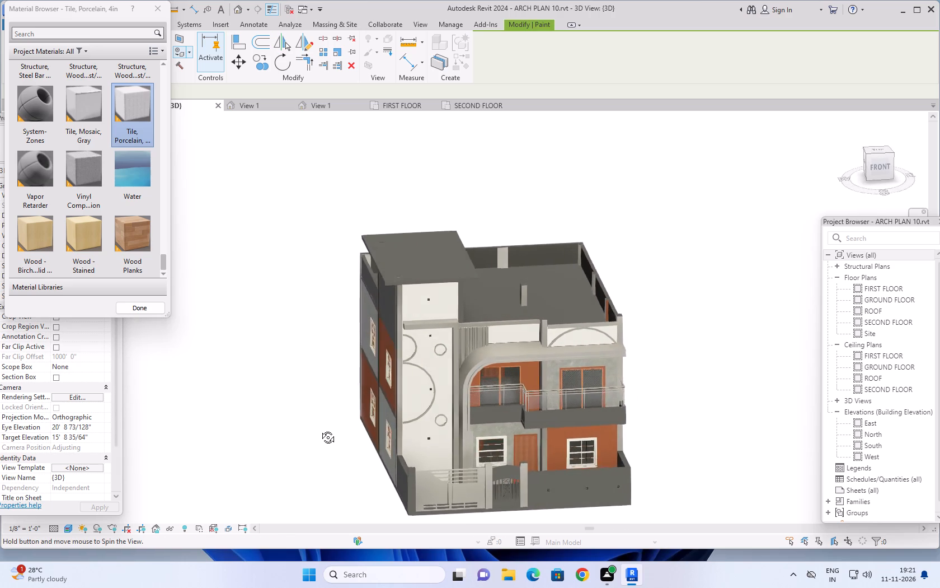
shift+middle_drag(319, 429, 326, 429)
Browse the project materials for a finish to use on the remaining unpainted walls.
scroll(99, 199, down, 3)
scroll(101, 207, up, 1)
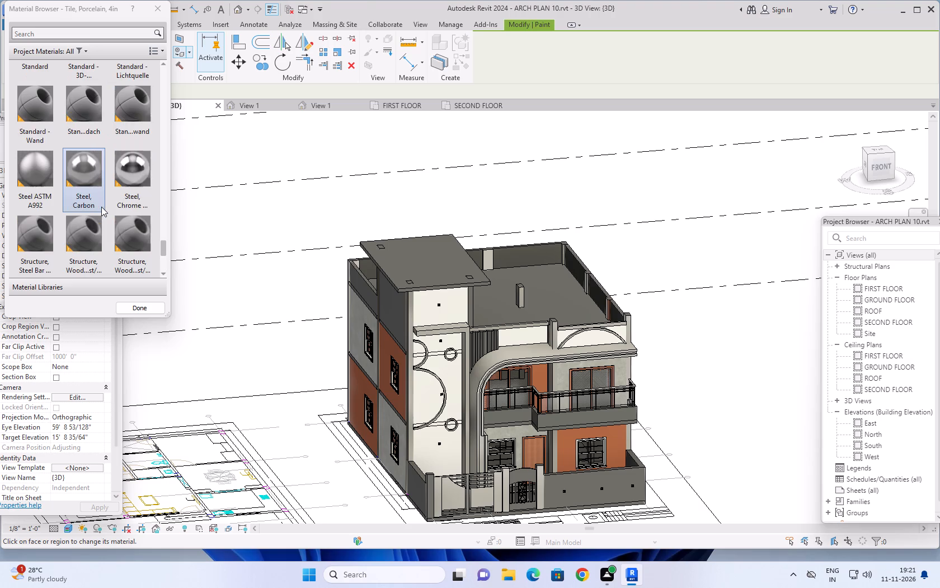
scroll(101, 207, up, 8)
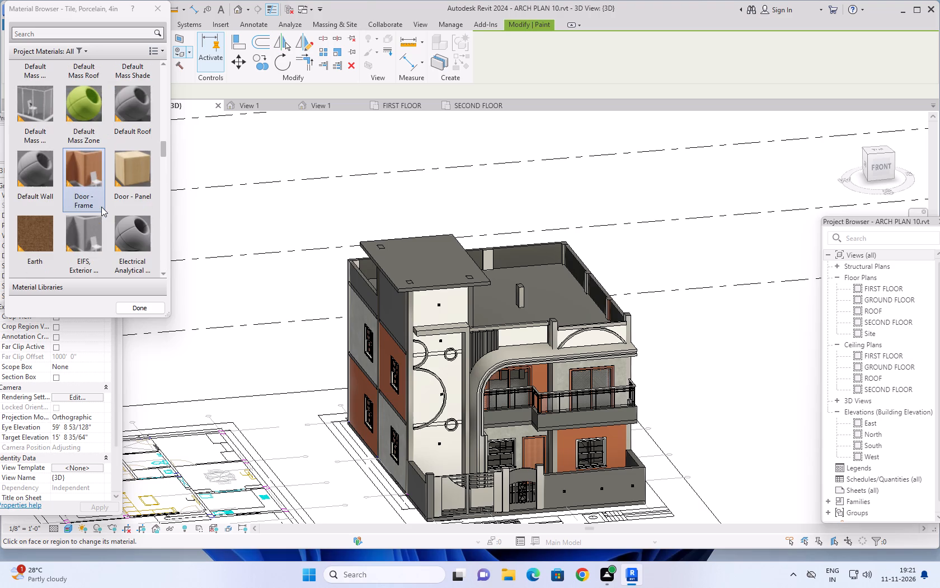
scroll(101, 207, up, 2)
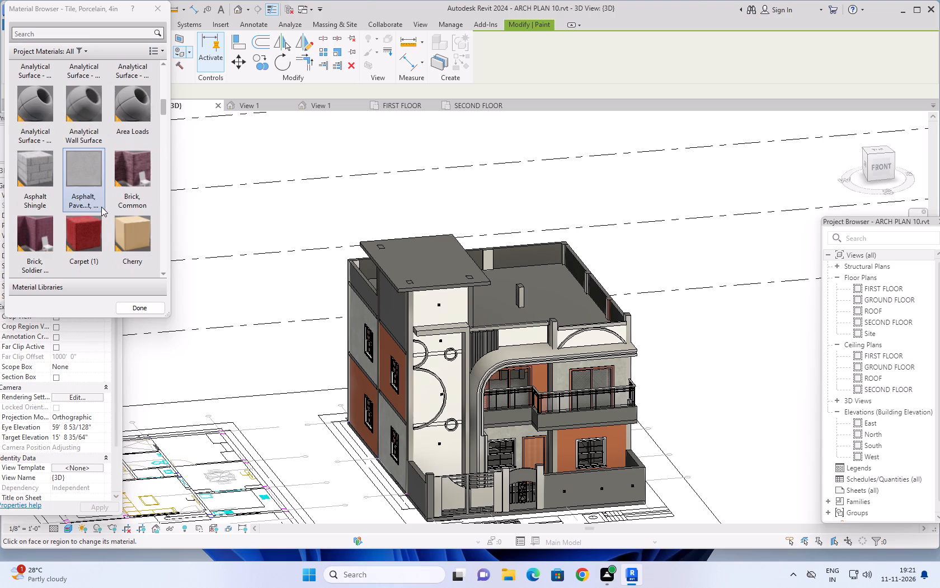
scroll(101, 207, up, 5)
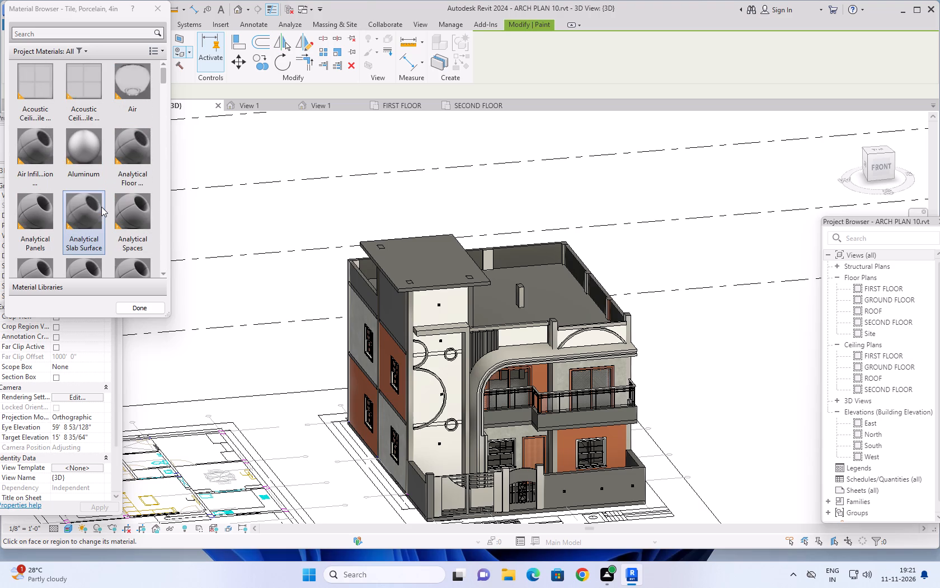
scroll(101, 207, up, 1)
scroll(101, 180, down, 7)
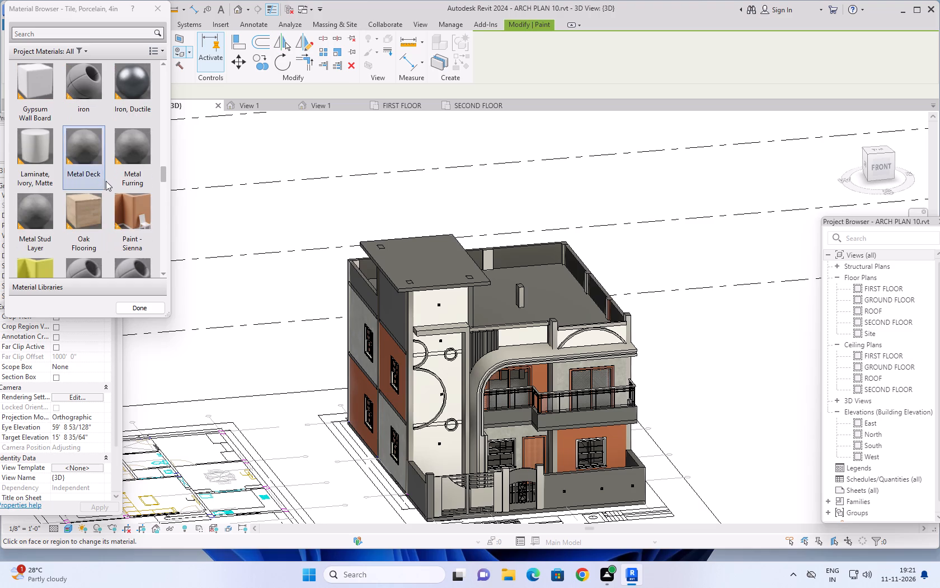
scroll(106, 188, down, 2)
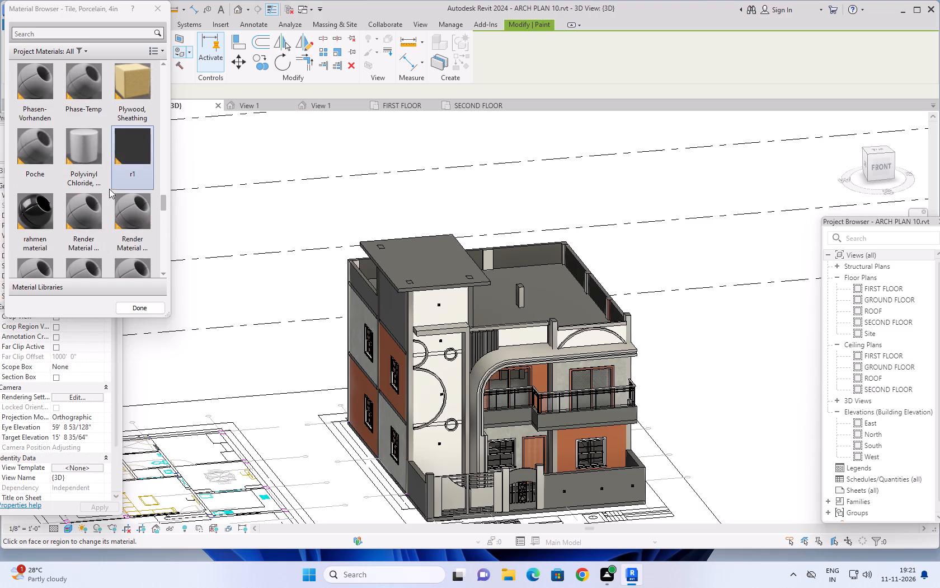
scroll(74, 192, down, 3)
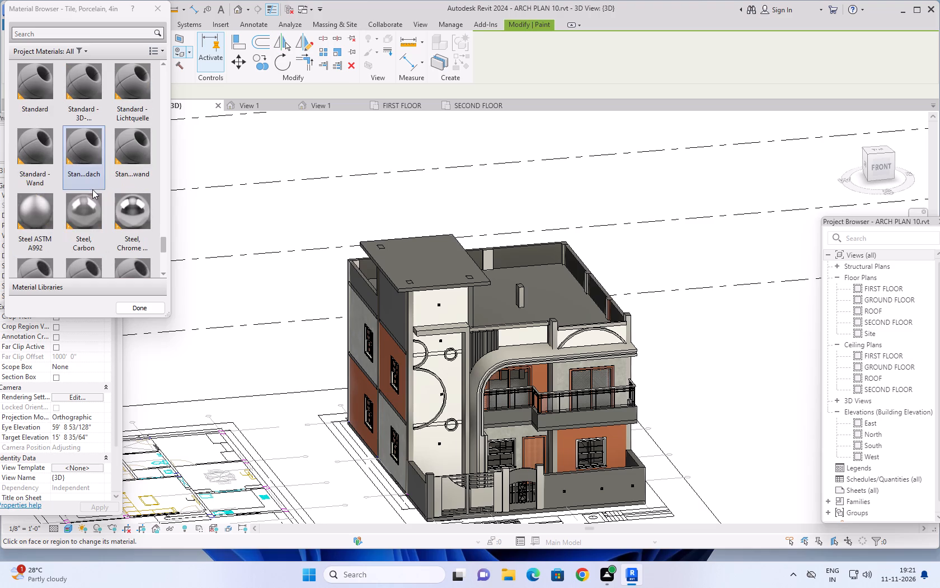
scroll(92, 189, up, 1)
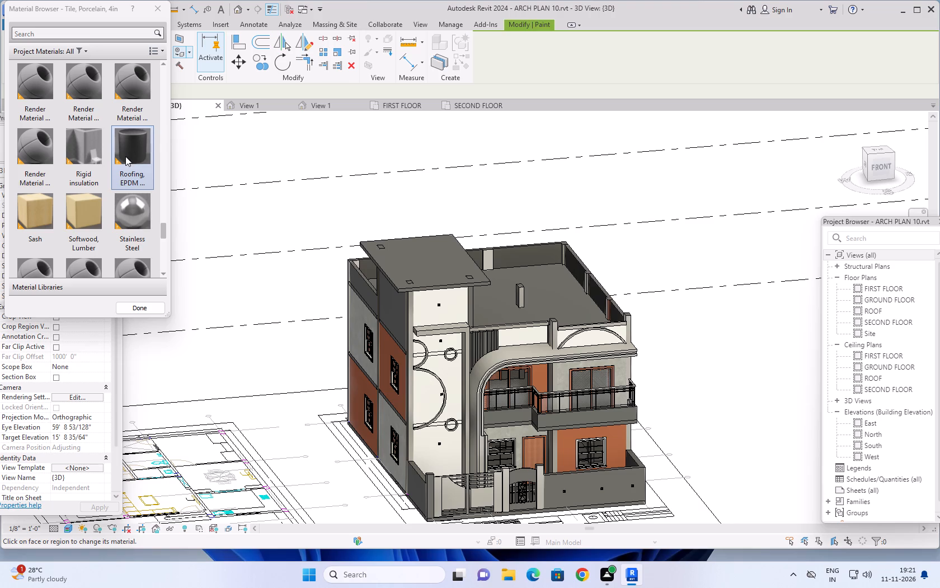
scroll(121, 168, down, 2)
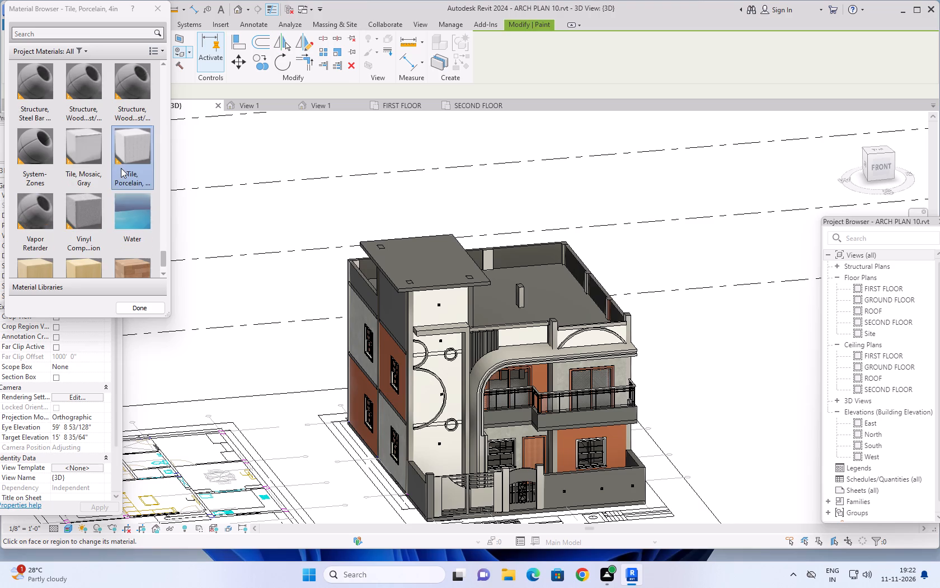
scroll(121, 168, down, 2)
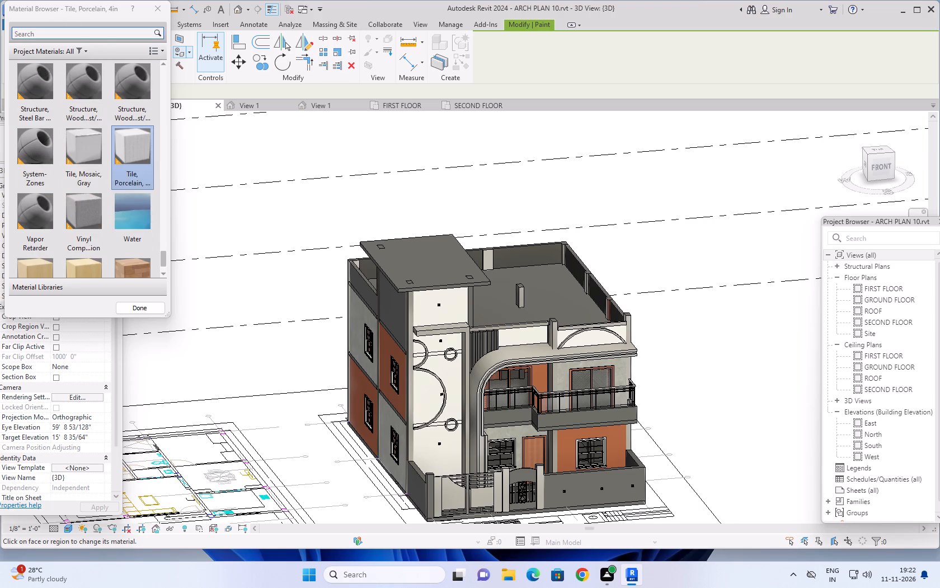
Search the project materials for GRE and paint the tower's roof slab with the EIFS, Exterior material.
click(66, 35)
text(GRE)
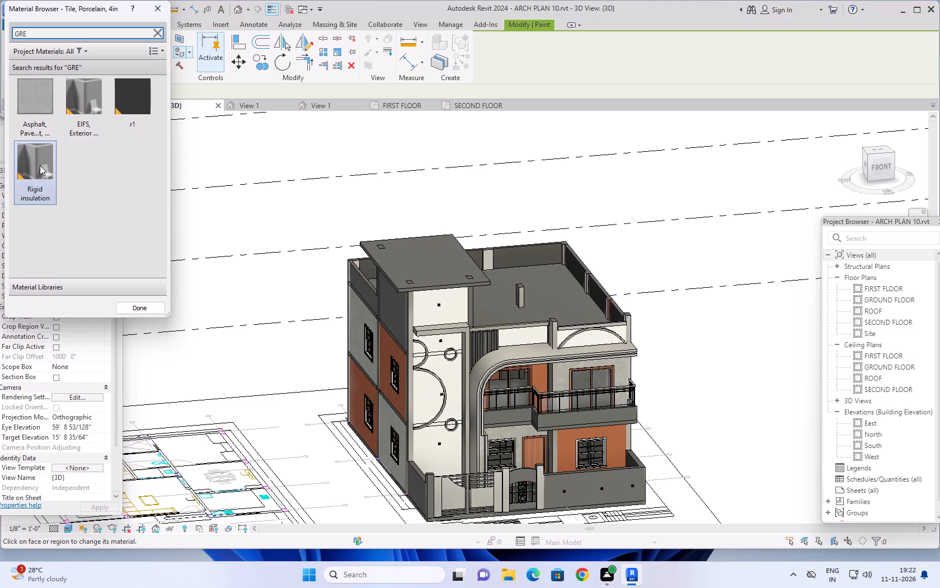
click(88, 99)
click(433, 276)
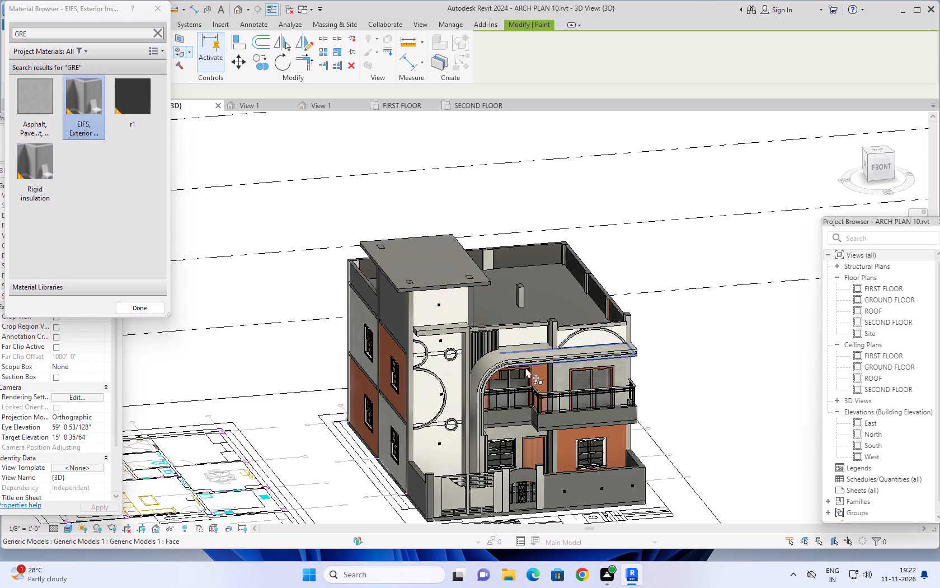
Paint the tower's uppermost wall face and the adjoining parapet on the left elevation with EIFS, Exterior.
shift+middle_drag(550, 305, 529, 279)
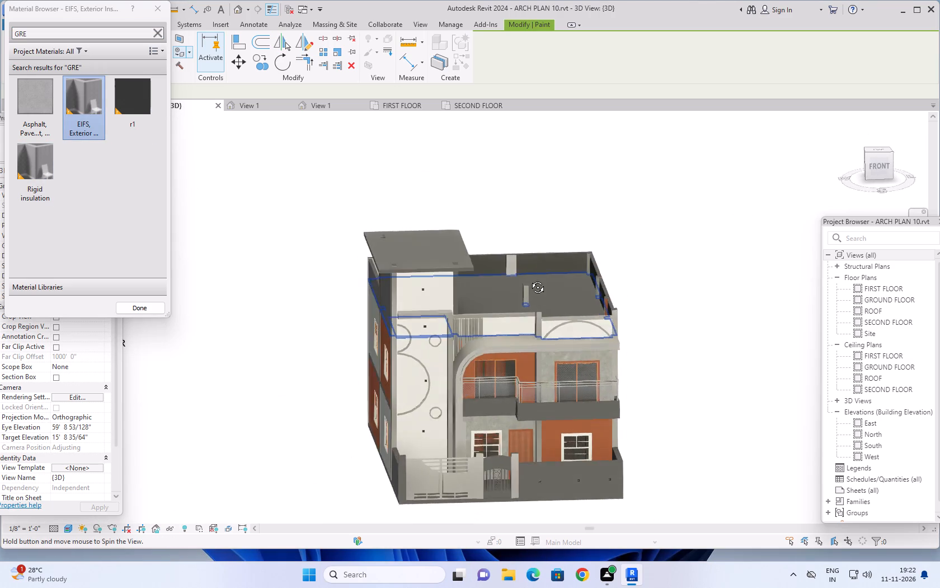
shift+middle_drag(529, 279, 524, 239)
scroll(536, 309, up, 4)
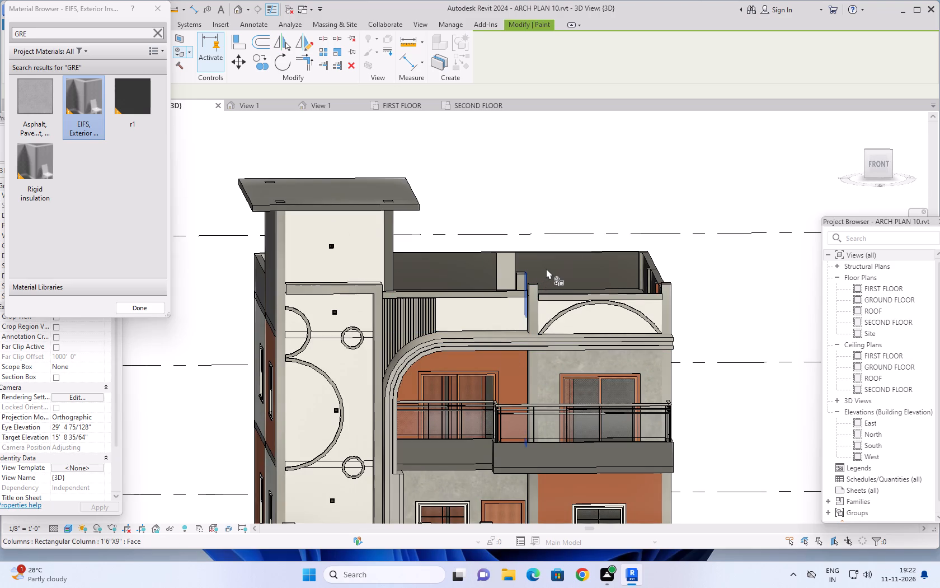
scroll(549, 272, down, 2)
shift+middle_drag(229, 372, 293, 374)
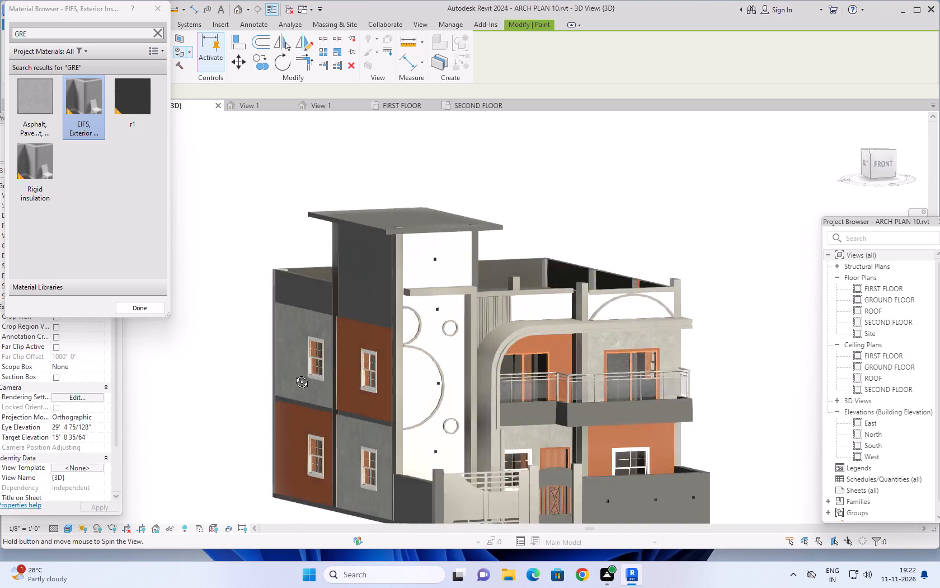
shift+middle_drag(293, 374, 403, 360)
click(561, 284)
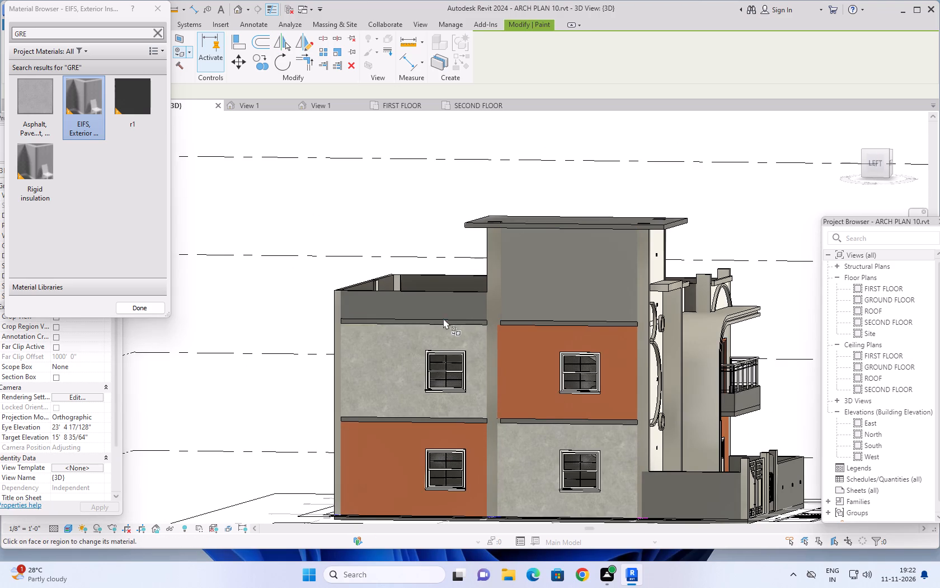
click(418, 312)
Paint the two parapet bays on the rear elevation with EIFS, Exterior.
shift+middle_drag(399, 310, 472, 325)
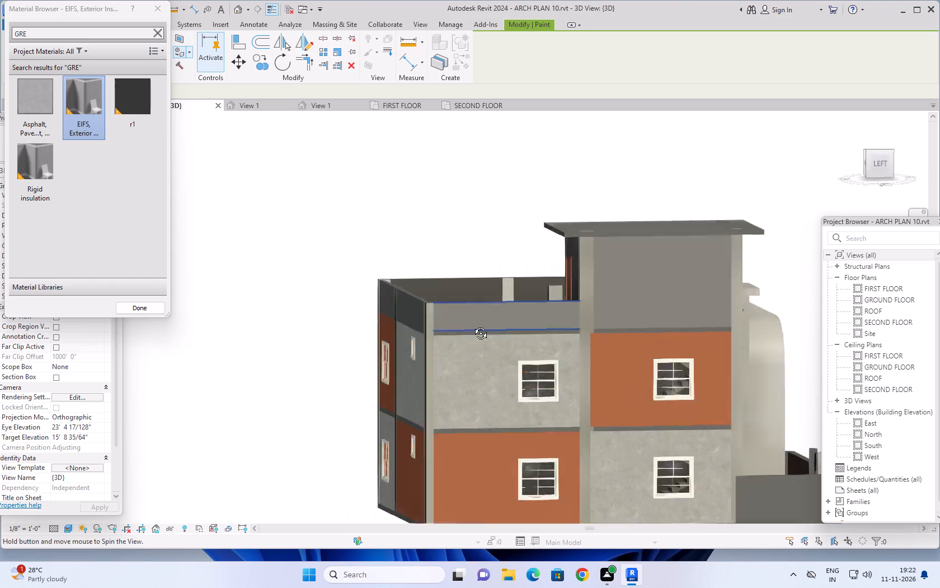
shift+middle_drag(472, 325, 555, 340)
click(613, 336)
click(501, 325)
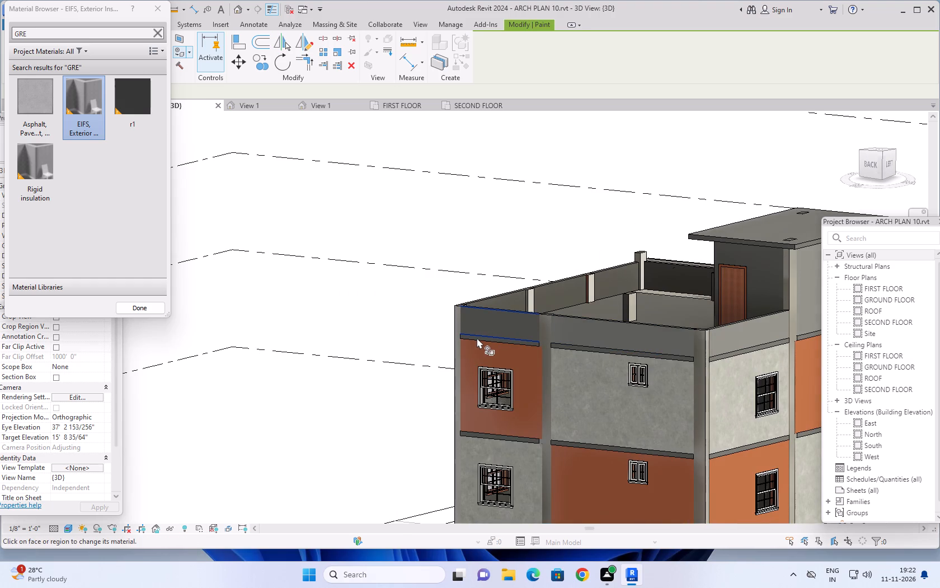
Paint the three parapet bays on the right elevation with EIFS, Exterior.
scroll(399, 333, down, 2)
shift+middle_drag(369, 317, 626, 371)
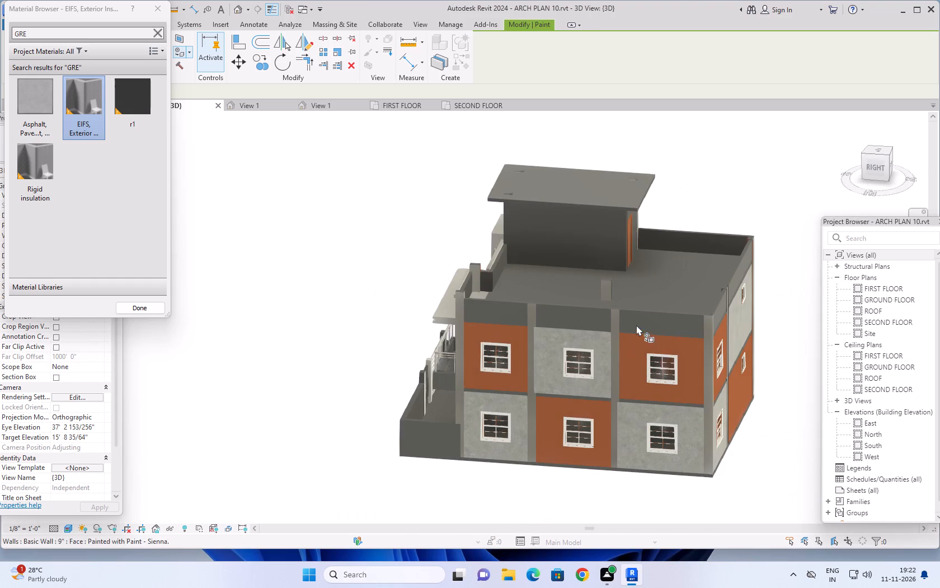
click(641, 320)
click(593, 316)
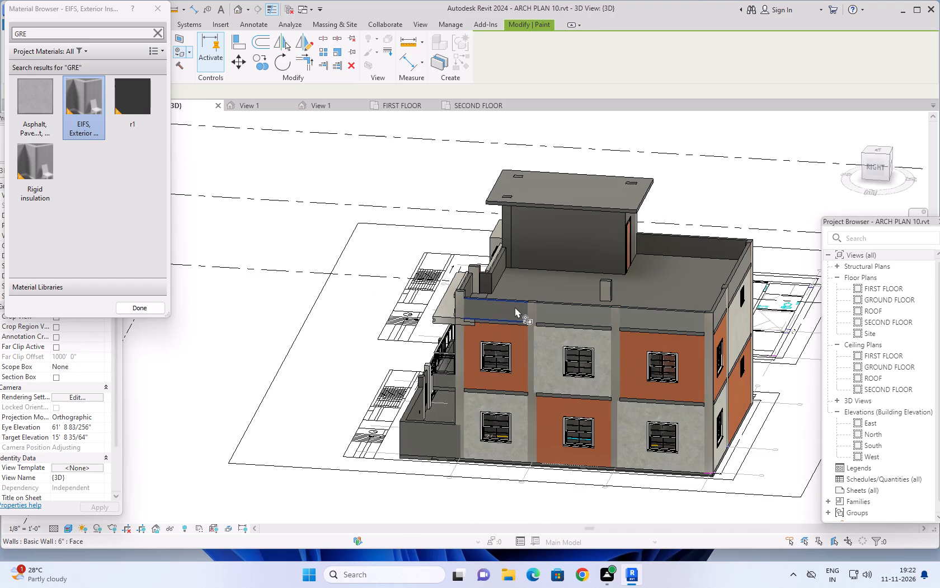
click(515, 307)
Paint the front compound wall face and the column at its left corner beside the gate with EIFS, Exterior.
scroll(325, 351, down, 2)
middle_drag(321, 354, 558, 329)
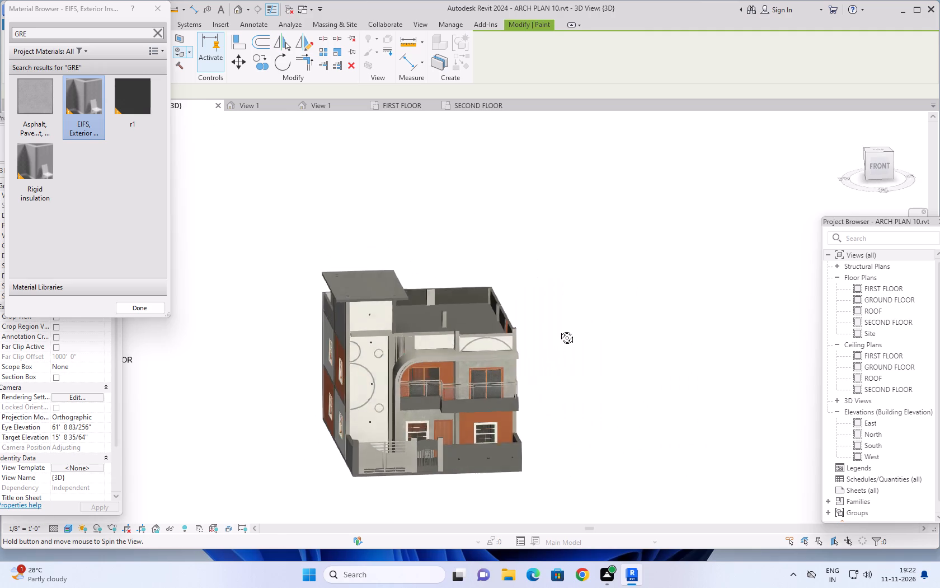
middle_drag(558, 329, 559, 329)
middle_drag(562, 338, 595, 442)
shift+middle_drag(590, 440, 570, 376)
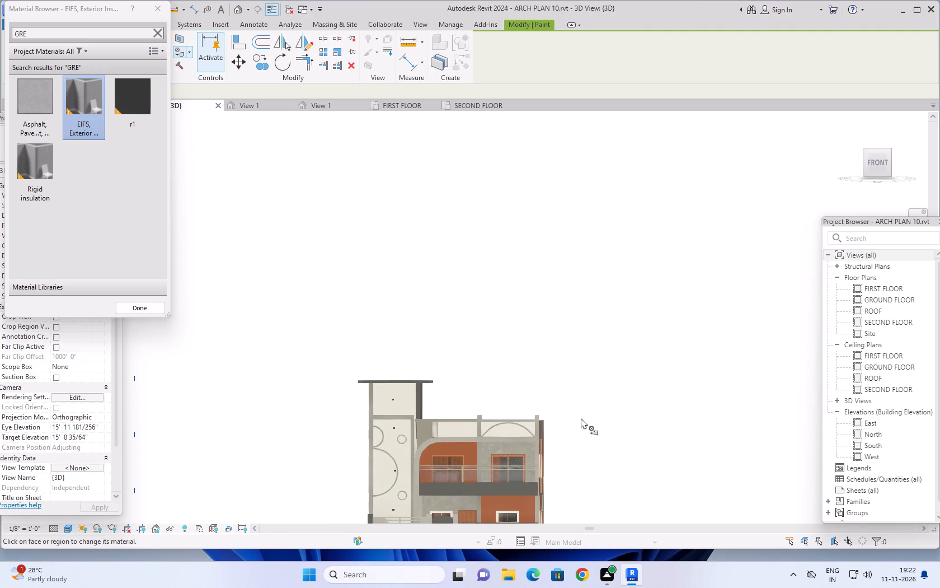
scroll(584, 424, down, 3)
middle_drag(591, 442, 599, 475)
scroll(513, 532, up, 5)
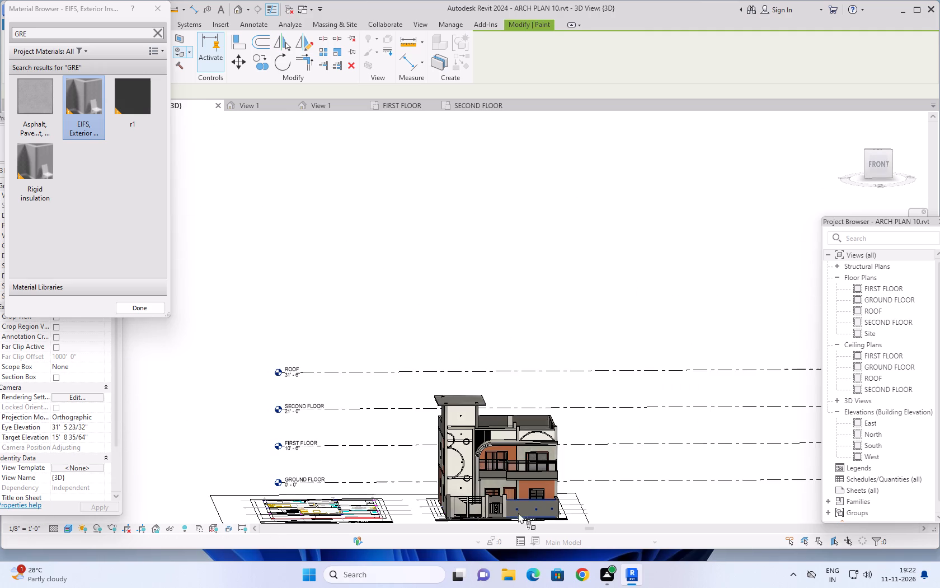
scroll(515, 511, up, 5)
click(525, 510)
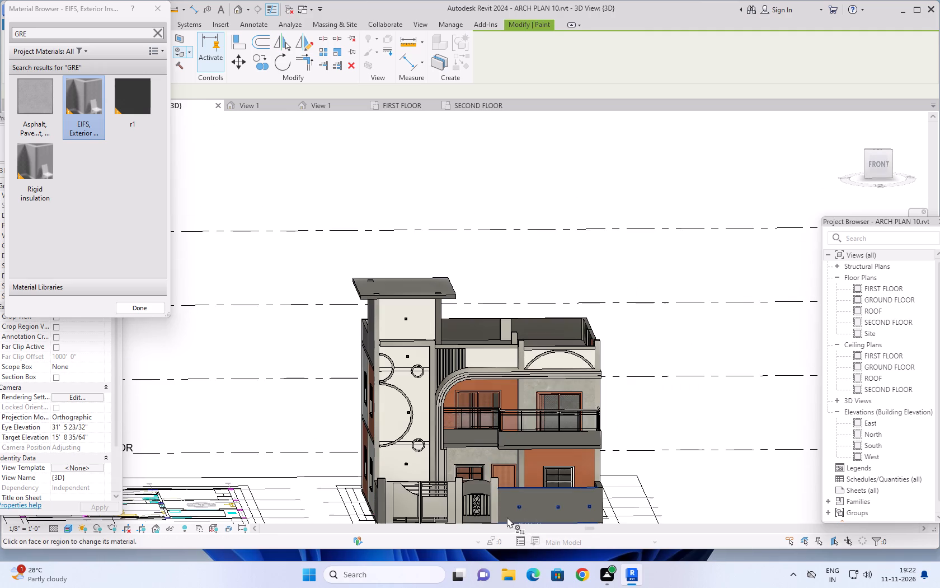
scroll(375, 501, up, 5)
click(384, 500)
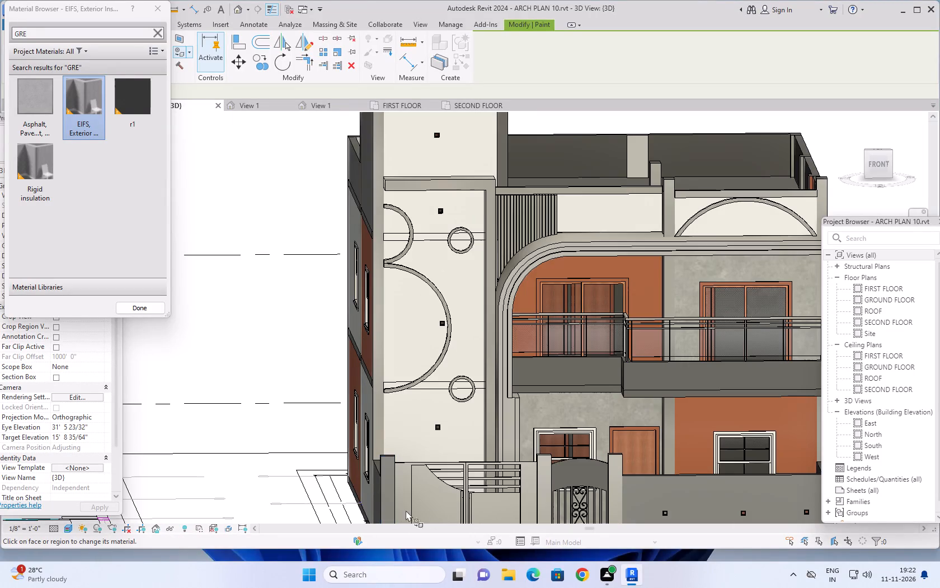
Paint the side faces of the compound wall on the left and right elevations with EIFS, Exterior.
shift+middle_drag(282, 456, 391, 474)
scroll(562, 477, down, 2)
middle_drag(547, 456, 491, 326)
click(580, 391)
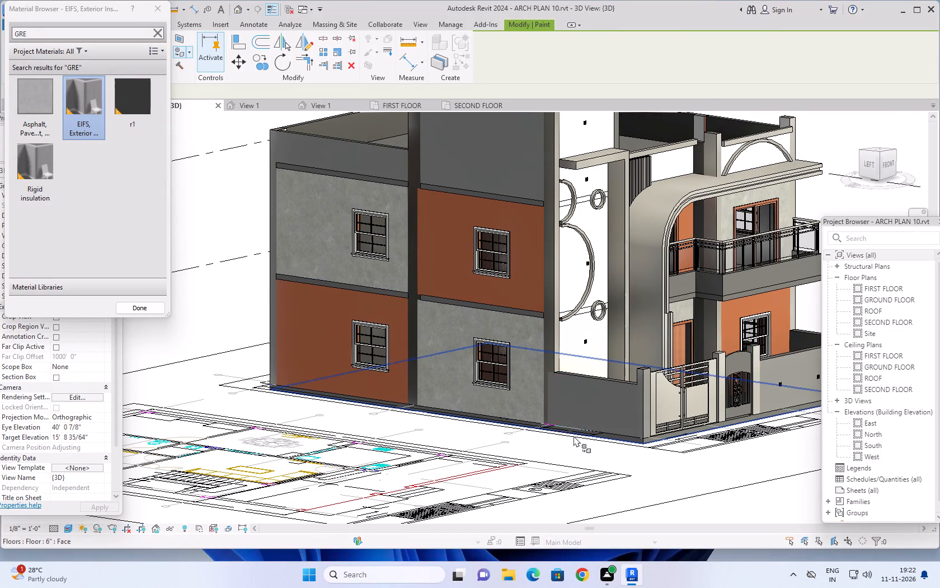
scroll(559, 434, down, 1)
shift+middle_drag(557, 435, 255, 468)
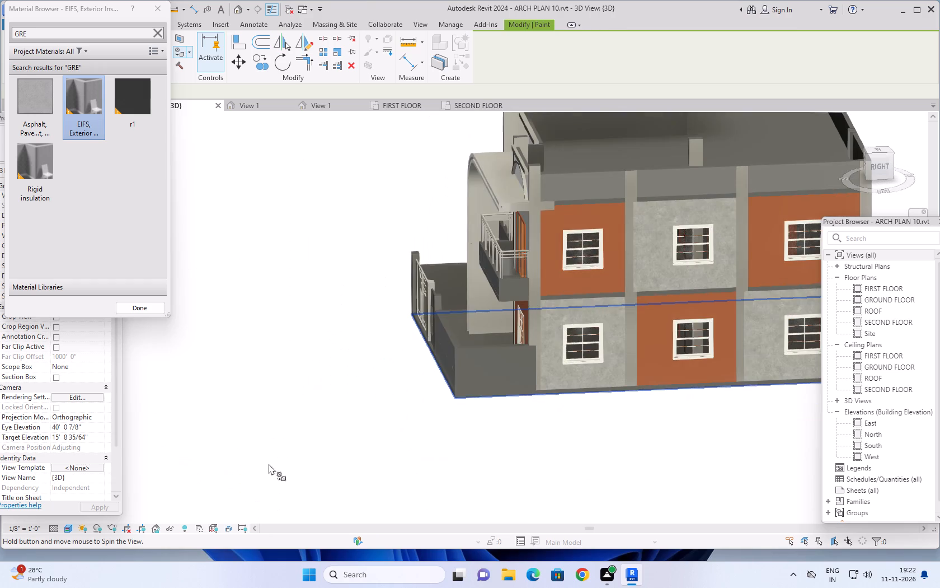
click(477, 374)
Examine the painted exterior from the front-right corner and from the front.
scroll(363, 442, down, 3)
middle_drag(344, 447, 457, 428)
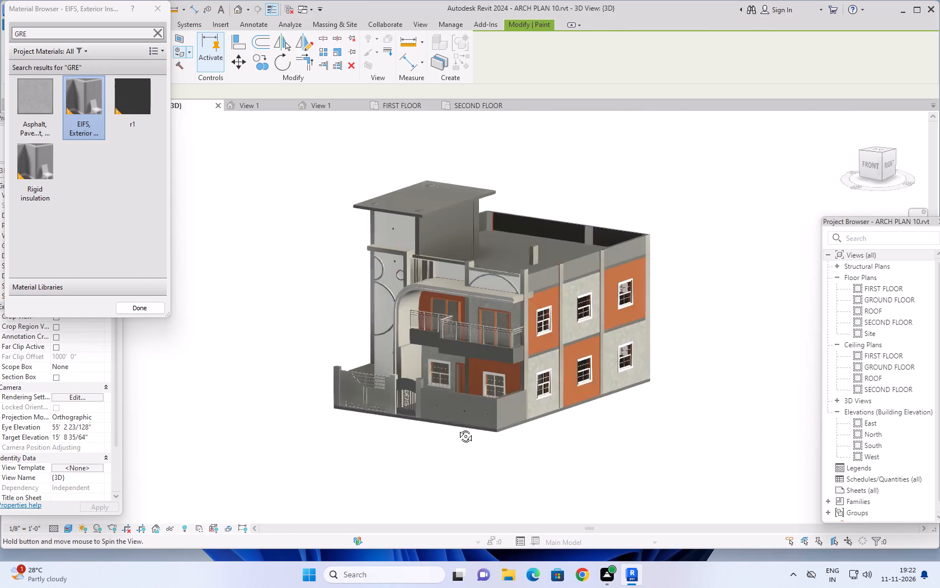
middle_drag(457, 428, 501, 400)
scroll(491, 447, up, 3)
shift+middle_drag(486, 459, 511, 473)
middle_drag(500, 450, 502, 489)
shift+middle_drag(501, 488, 509, 471)
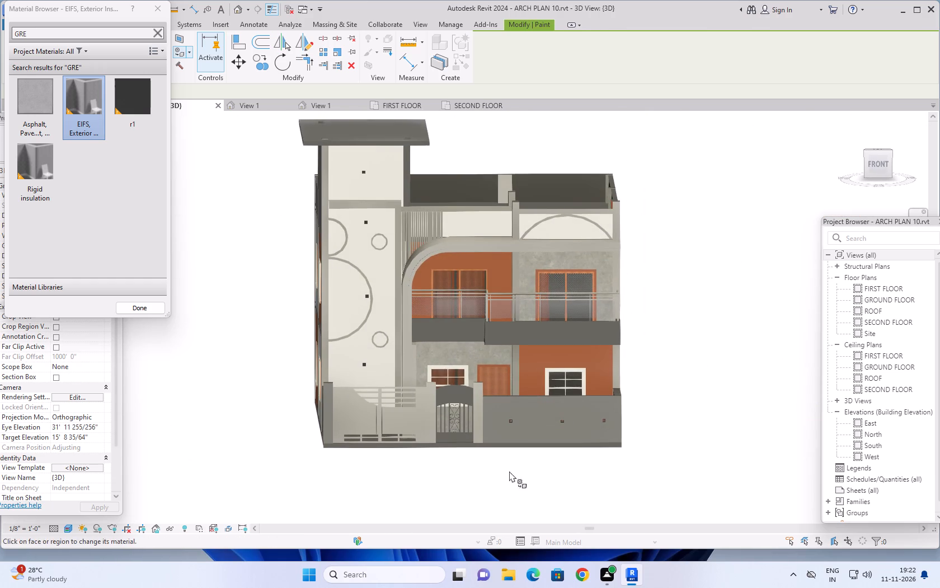
middle_drag(509, 471, 500, 496)
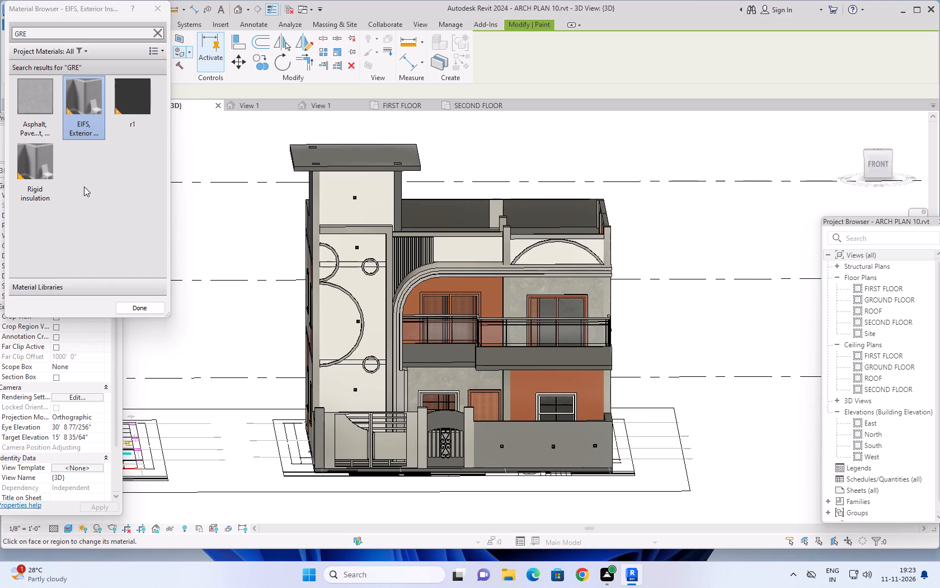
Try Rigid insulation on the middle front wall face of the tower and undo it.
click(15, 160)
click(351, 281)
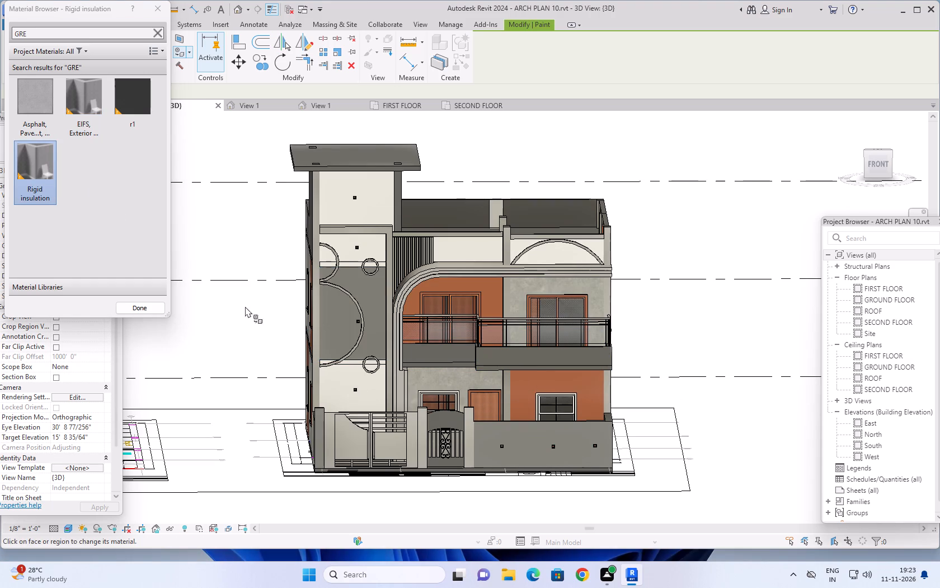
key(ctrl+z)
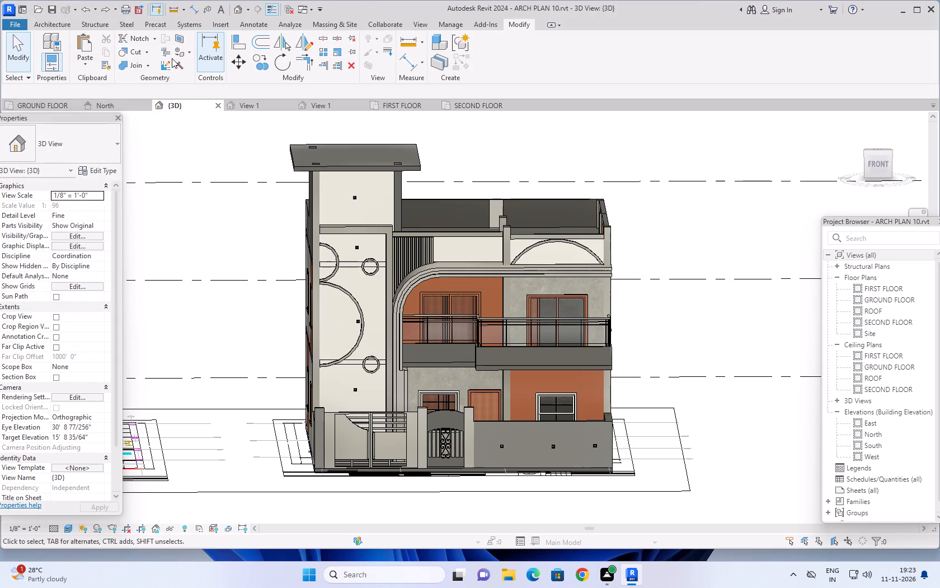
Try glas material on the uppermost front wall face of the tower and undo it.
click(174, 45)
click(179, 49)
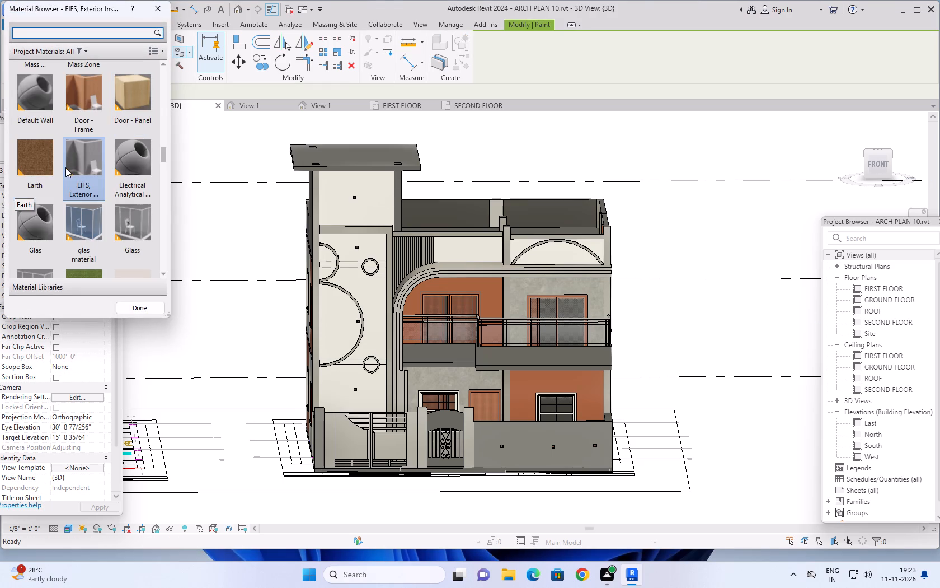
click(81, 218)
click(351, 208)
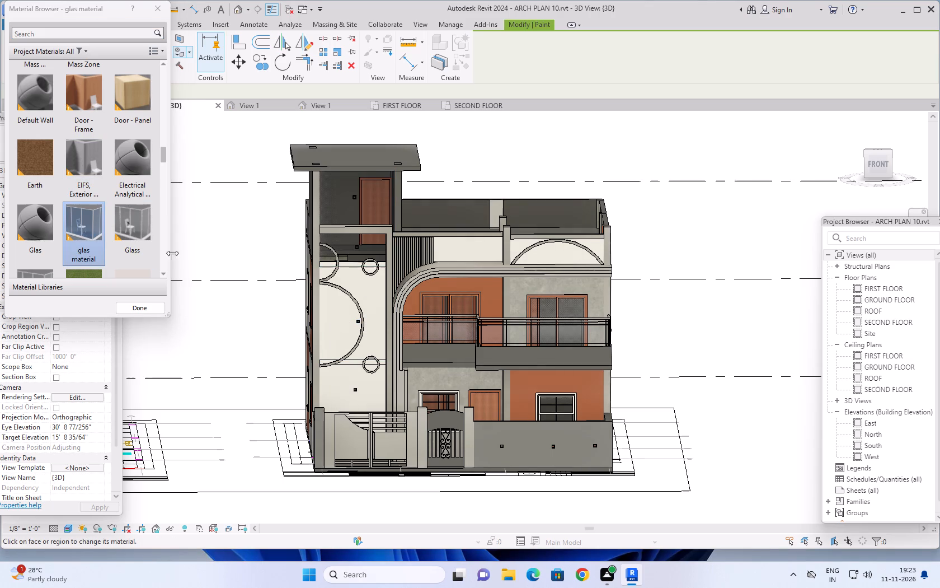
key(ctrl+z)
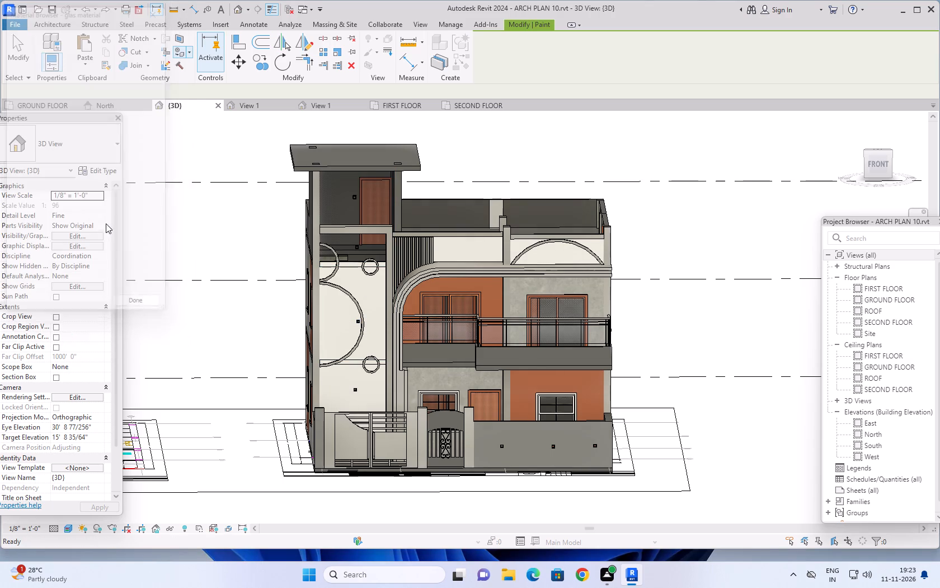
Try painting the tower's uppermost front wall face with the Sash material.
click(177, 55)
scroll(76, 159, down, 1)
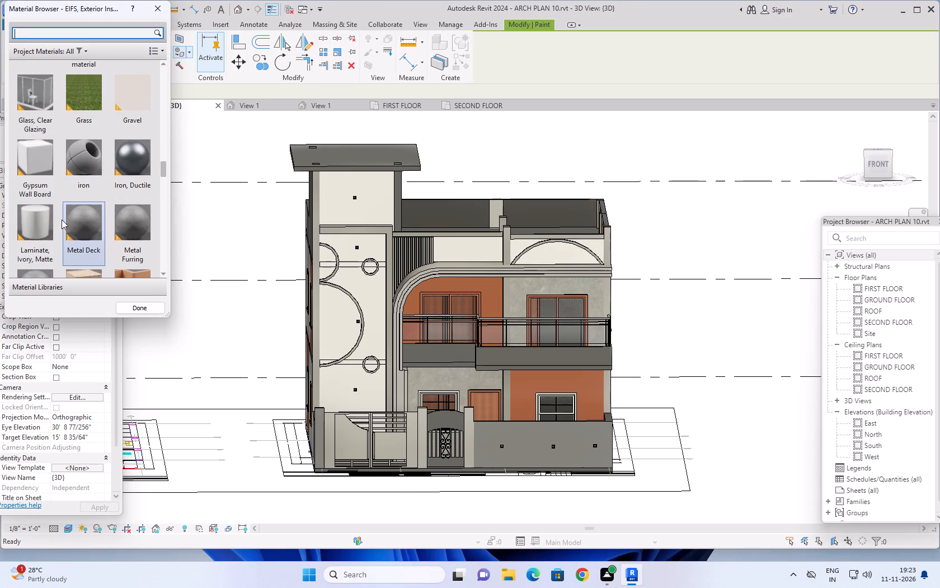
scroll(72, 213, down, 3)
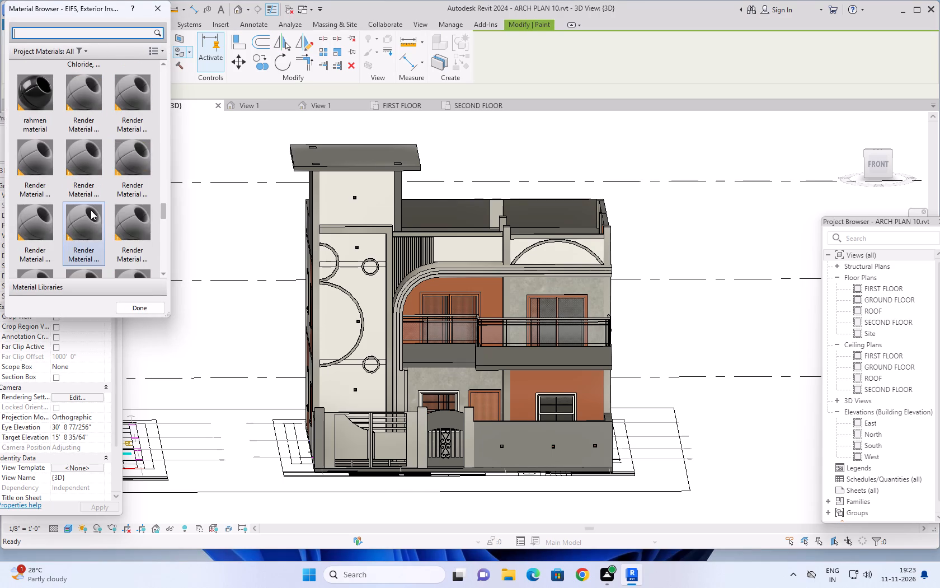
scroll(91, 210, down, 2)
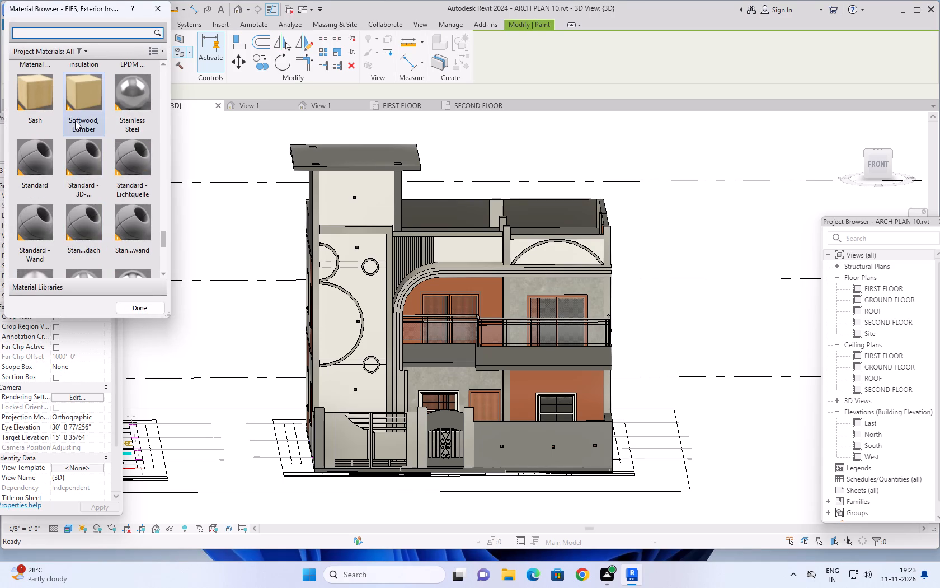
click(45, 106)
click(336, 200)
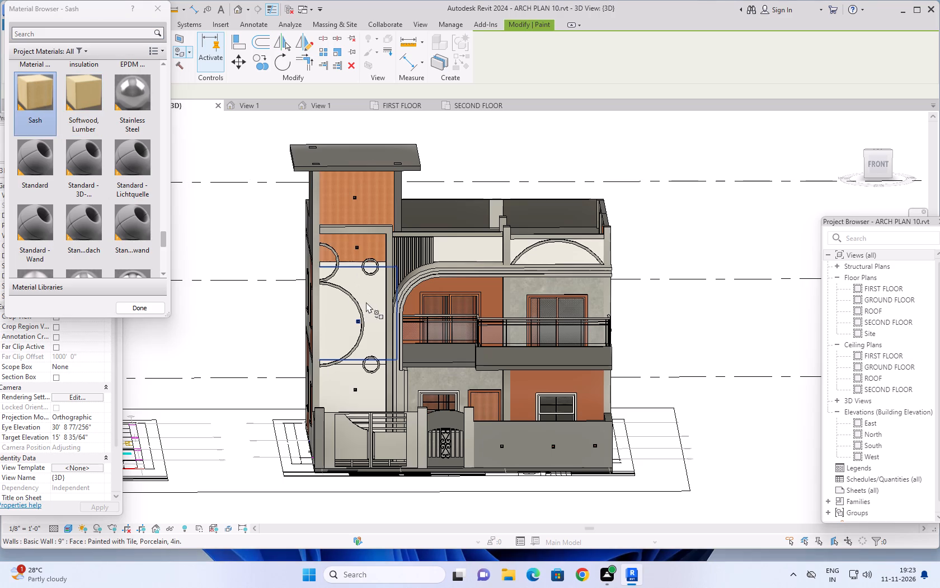
Paint the tower's uppermost, middle and lower front wall faces with Softwood, Lumber.
click(79, 102)
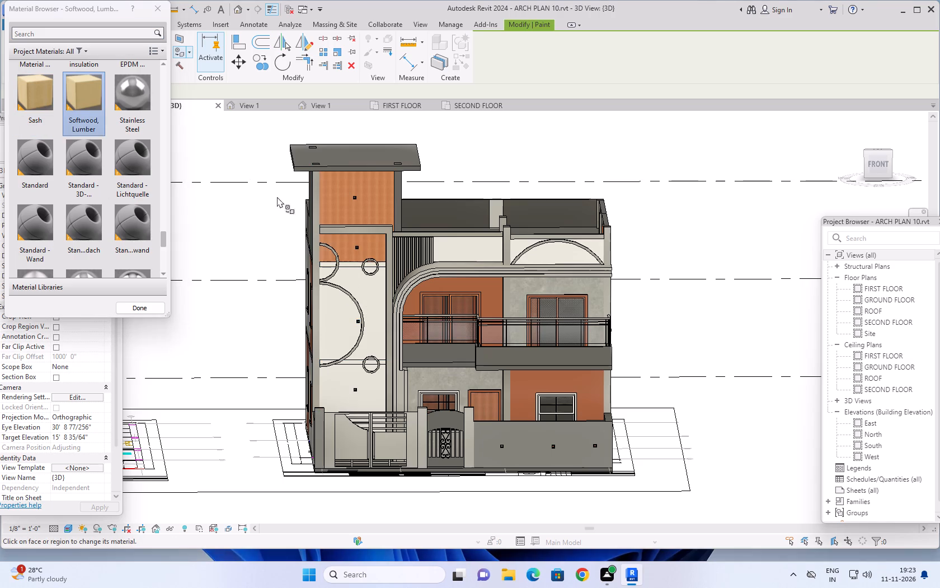
click(342, 202)
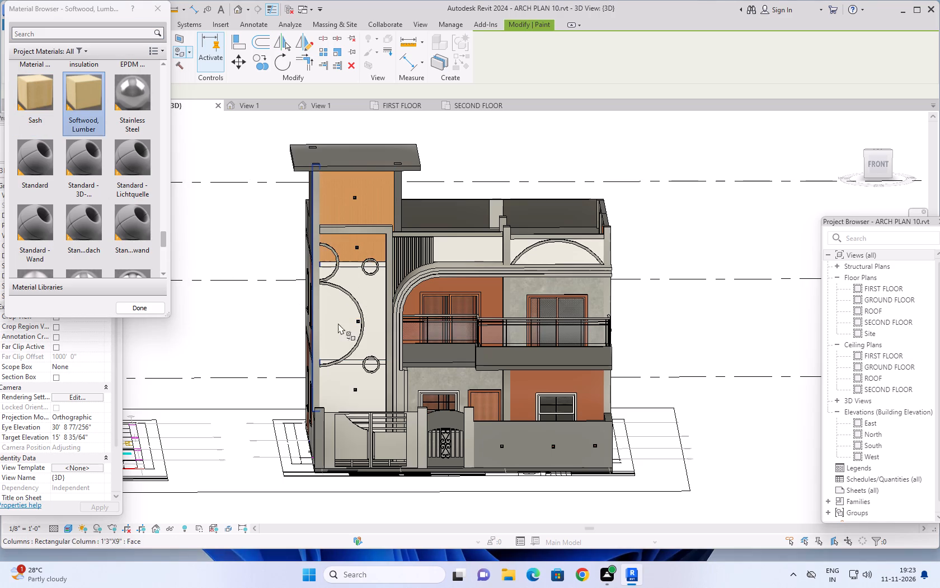
click(365, 298)
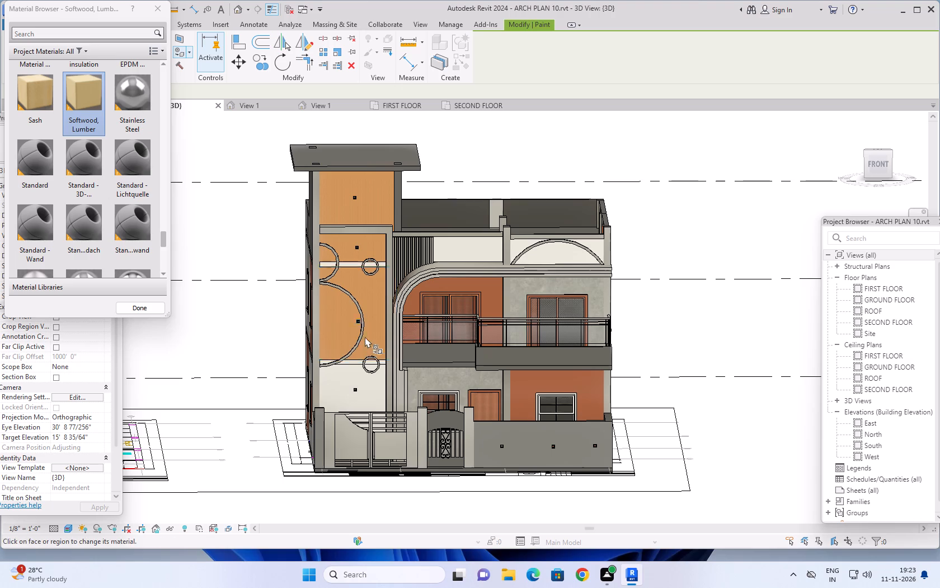
click(366, 384)
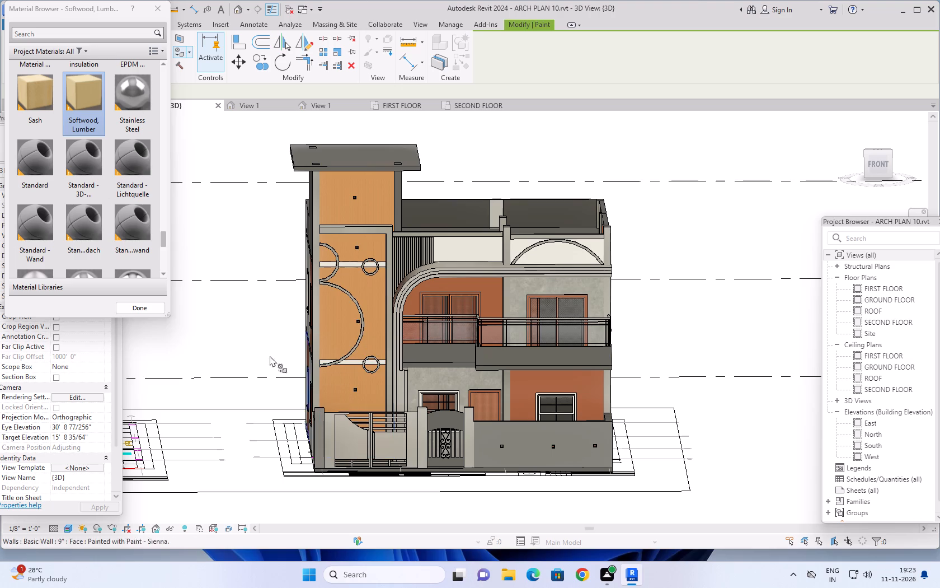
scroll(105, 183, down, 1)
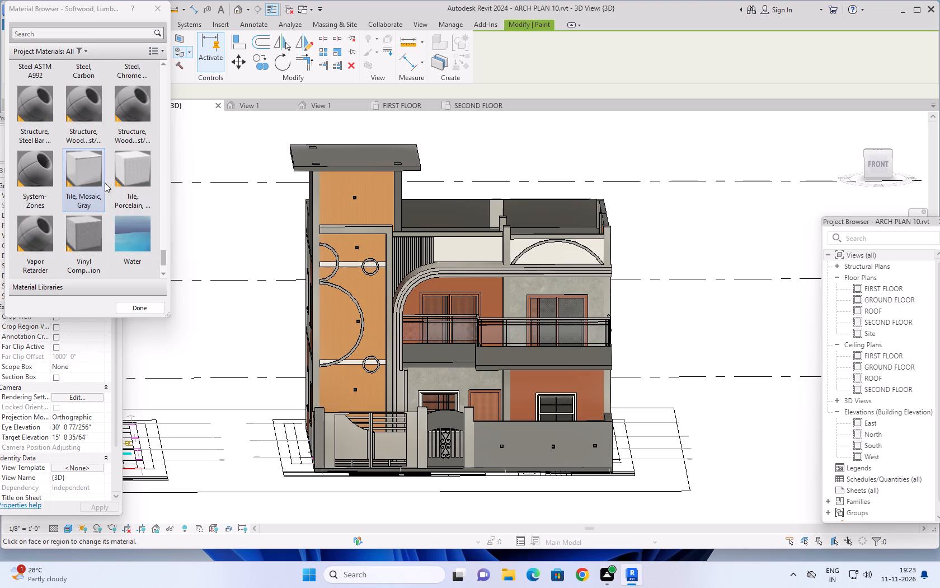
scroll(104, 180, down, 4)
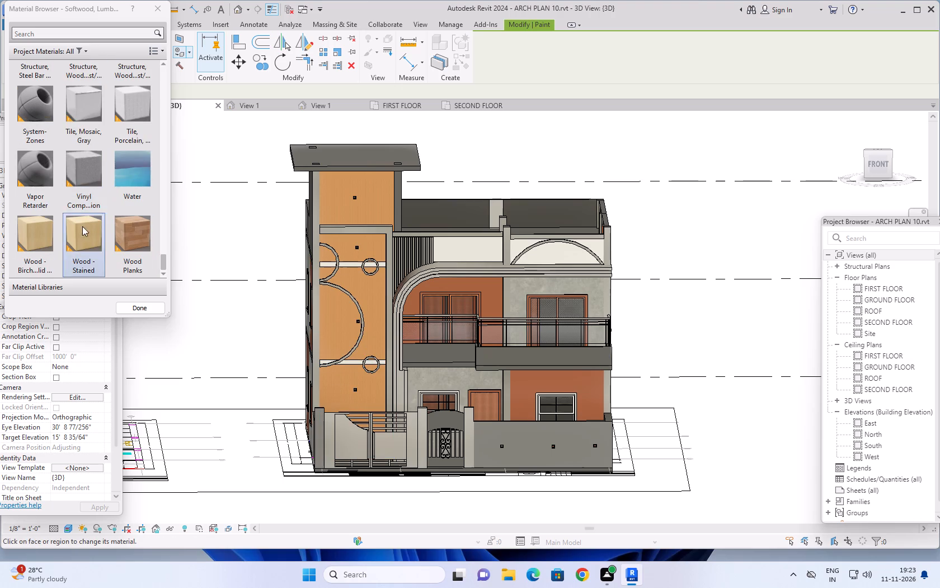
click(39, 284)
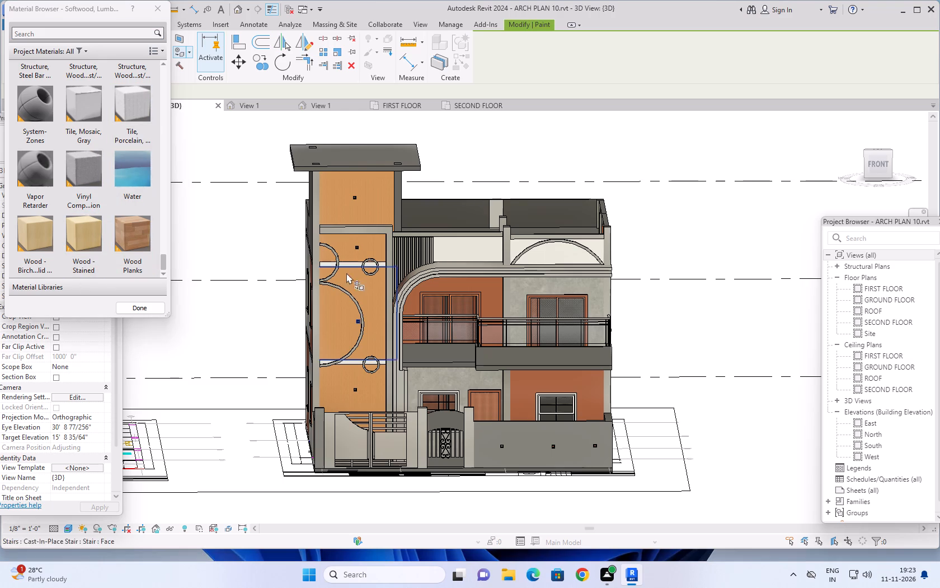
Paint the two horizontal floor-slab bands between the tower's front wall faces with Softwood, Lumber, and end painting.
scroll(348, 268, up, 10)
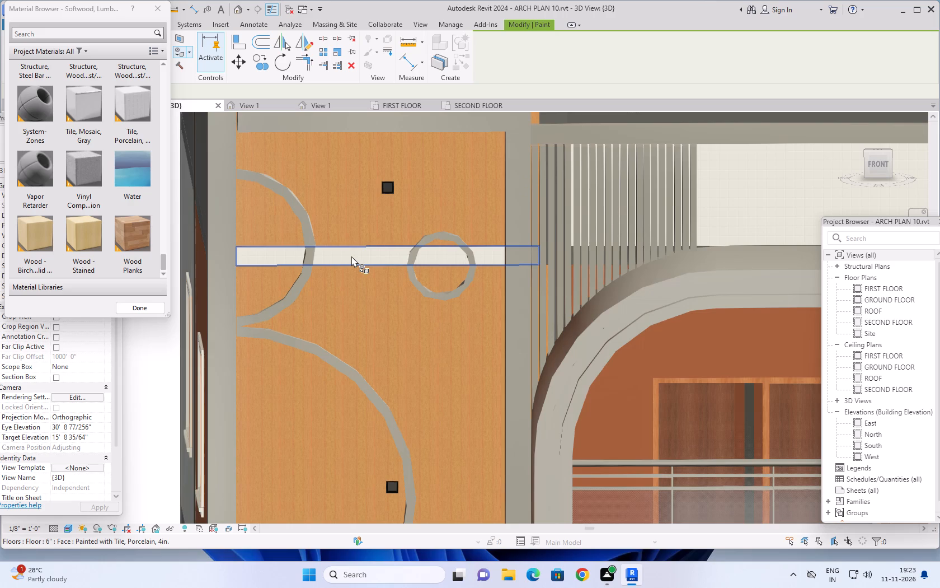
click(351, 256)
scroll(380, 303, down, 4)
middle_drag(395, 325, 385, 227)
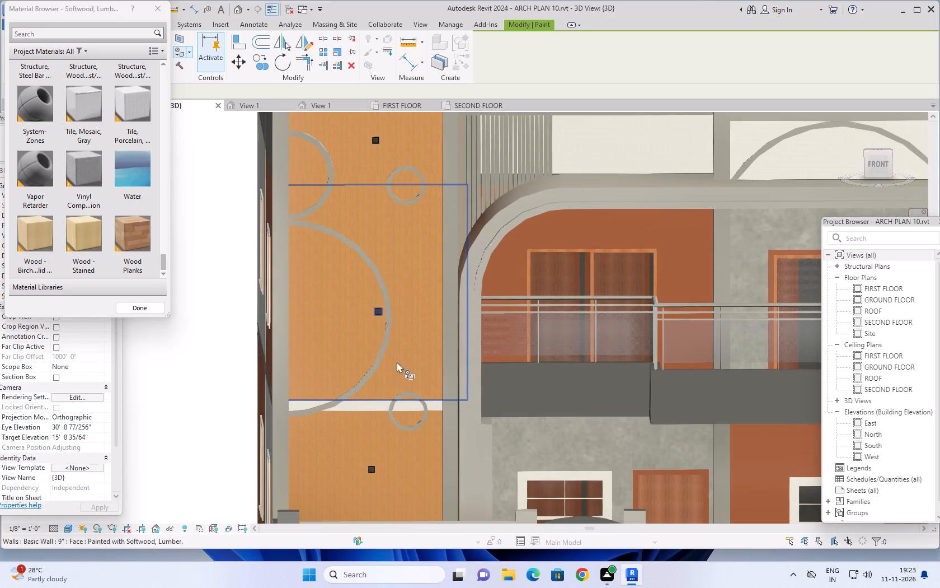
click(370, 405)
scroll(331, 347, down, 3)
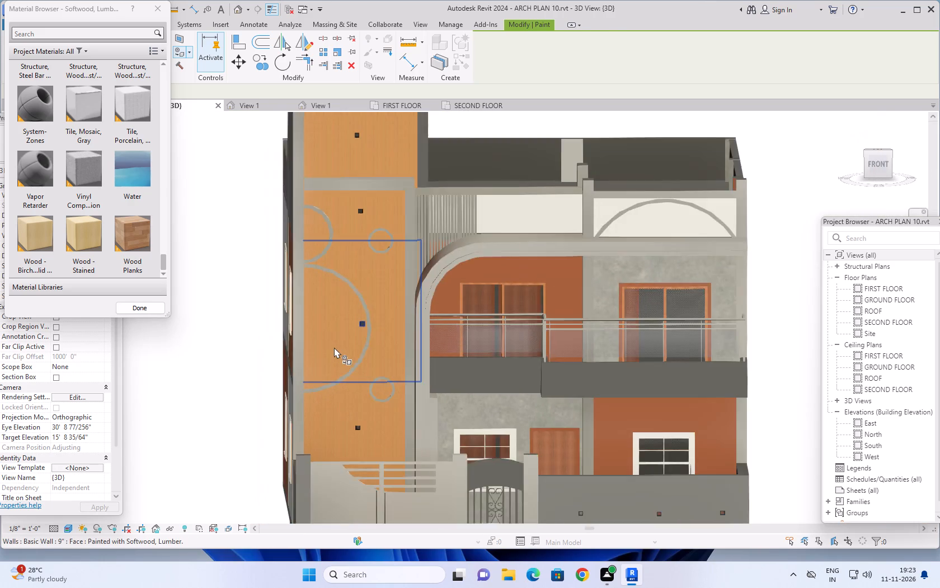
scroll(334, 347, down, 3)
middle_drag(189, 385, 167, 431)
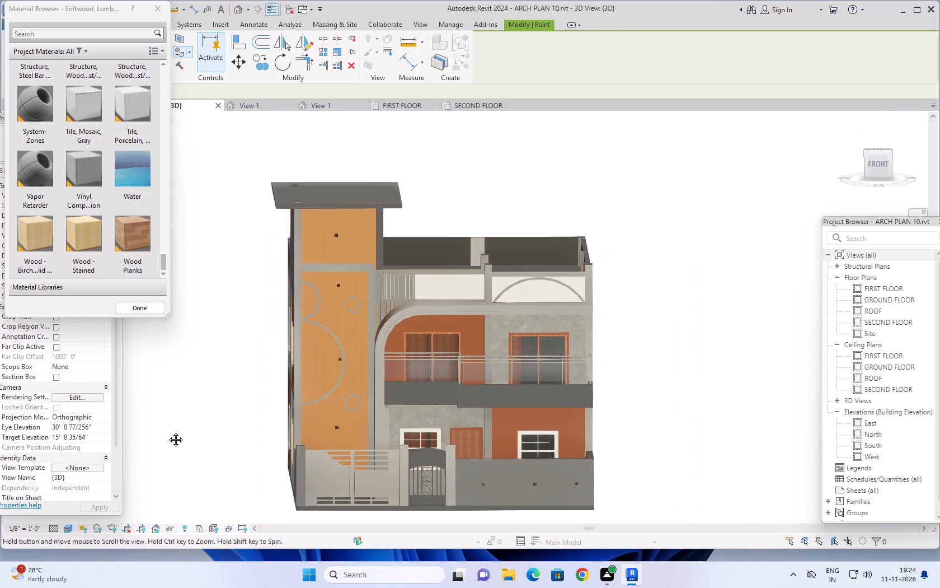
middle_drag(167, 431, 162, 442)
shift+middle_drag(162, 443, 190, 450)
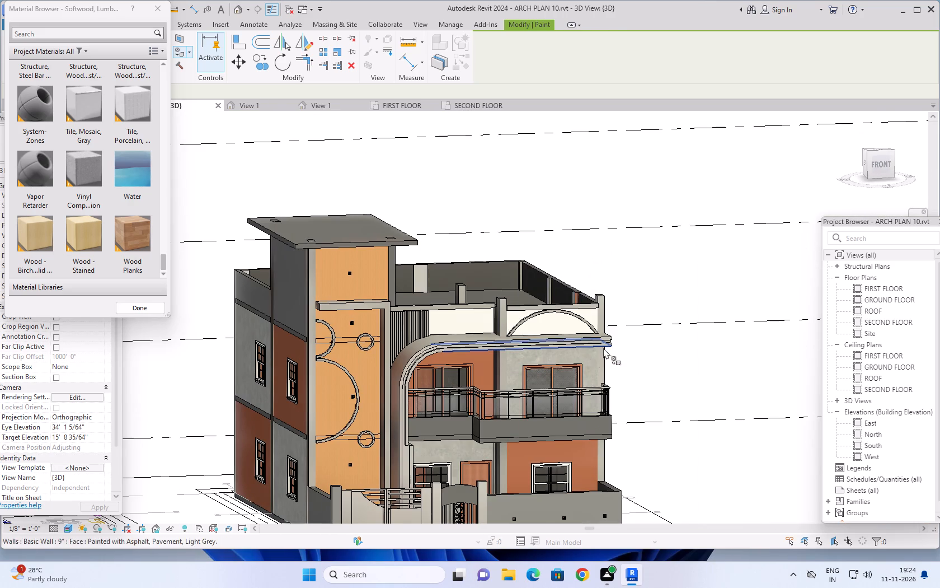
key(Escape)
key(Escape)
Open the curved front frame generic model for in-place editing.
click(569, 342)
scroll(642, 351, down, 1)
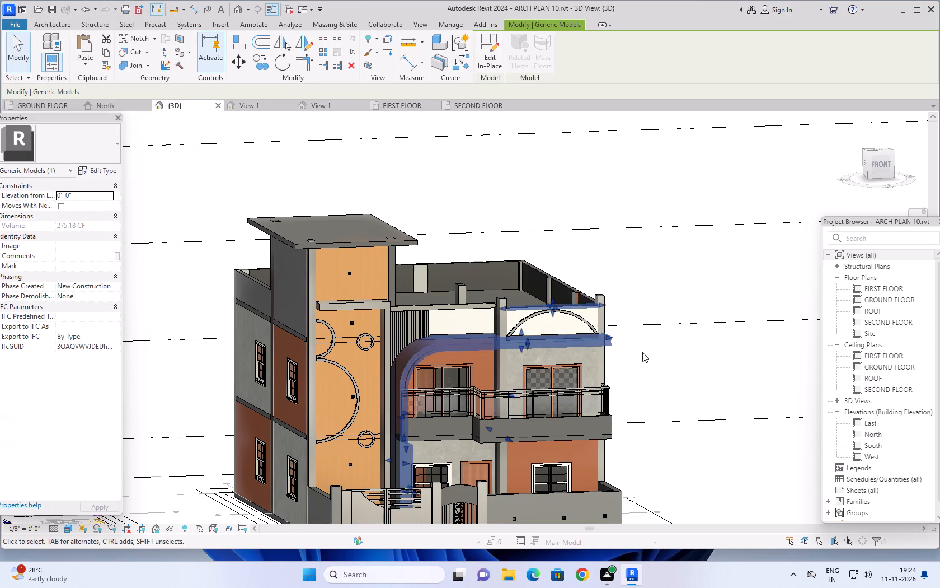
scroll(642, 352, down, 2)
middle_drag(646, 354, 654, 343)
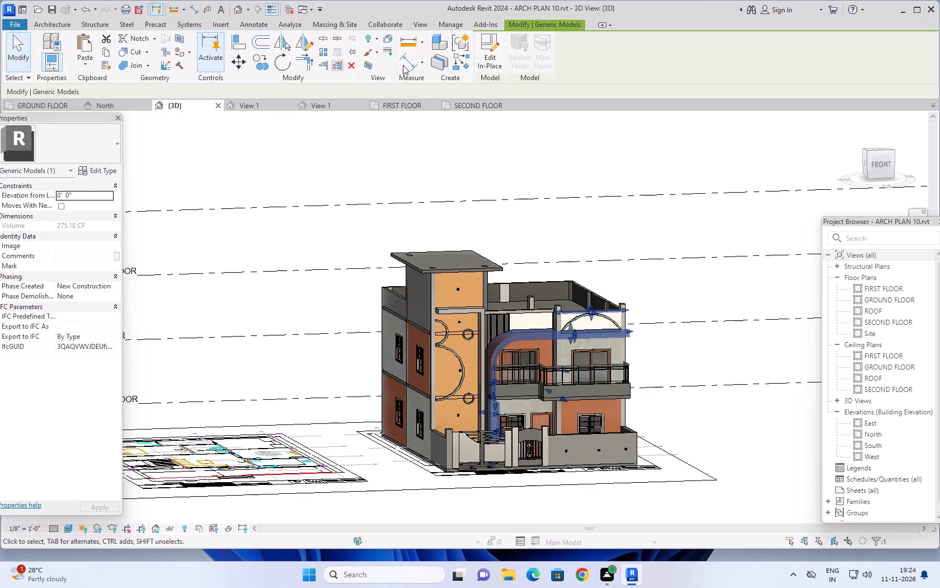
click(484, 44)
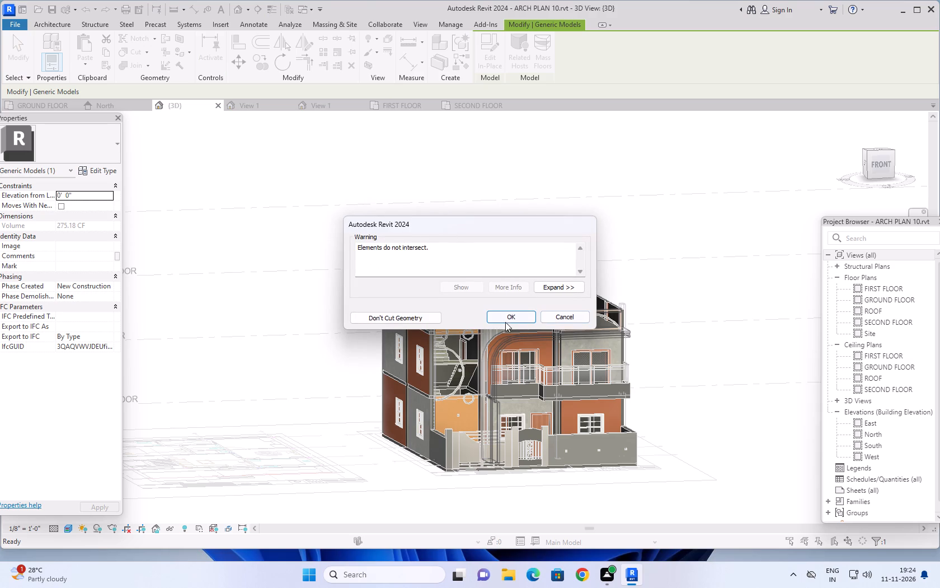
click(507, 316)
Paint the curved front frame's outer surfaces with Earth: the flat top, the curved bend and the vertical side.
scroll(661, 348, up, 2)
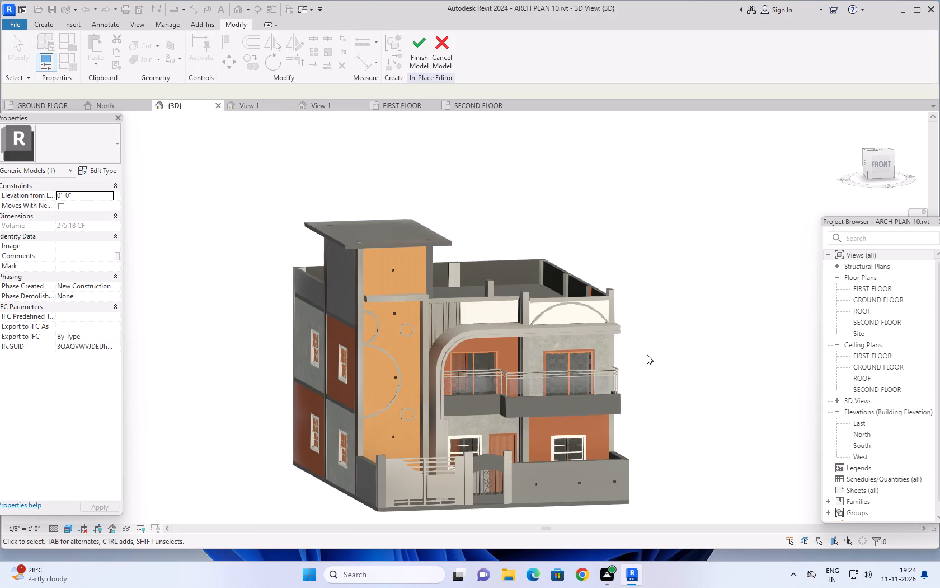
scroll(616, 356, up, 2)
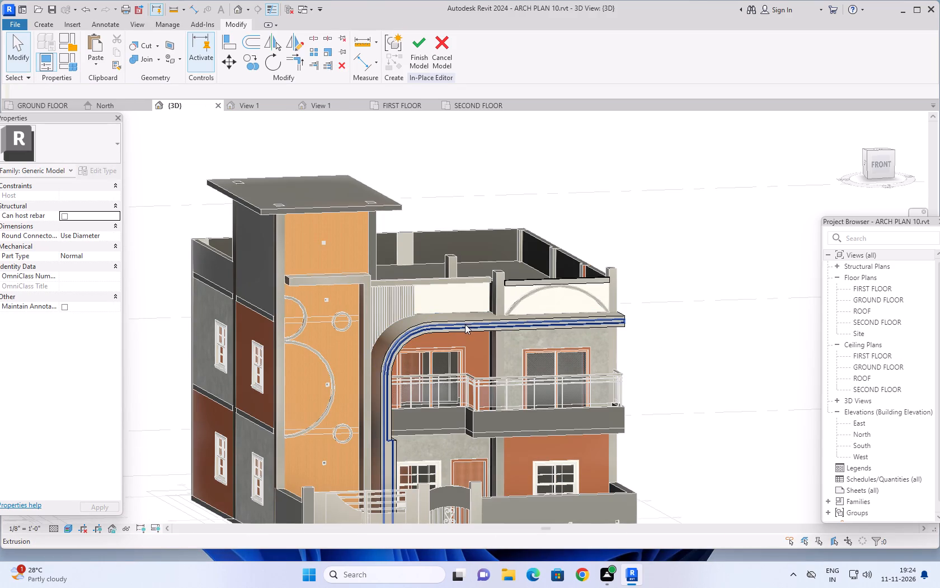
click(167, 54)
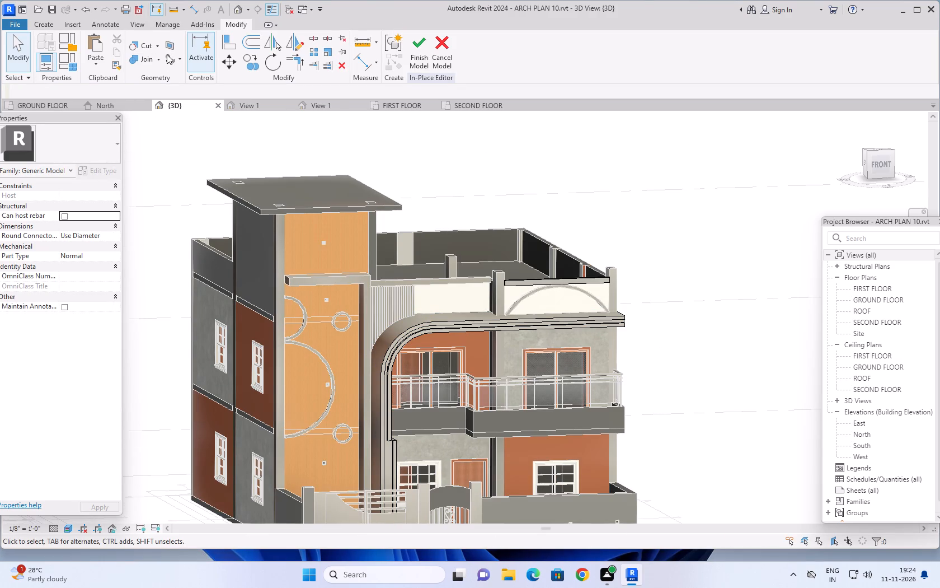
scroll(117, 153, down, 15)
scroll(112, 174, up, 1)
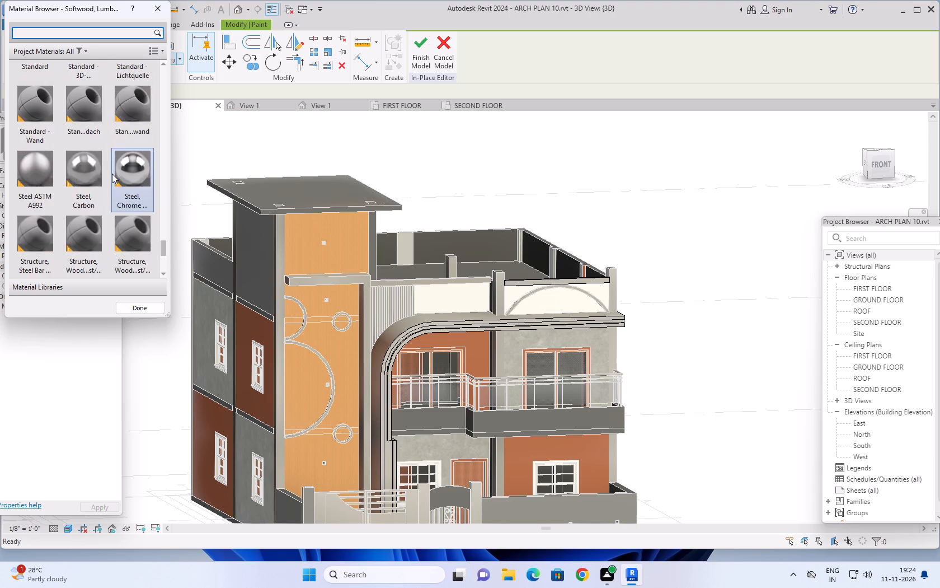
scroll(112, 174, up, 5)
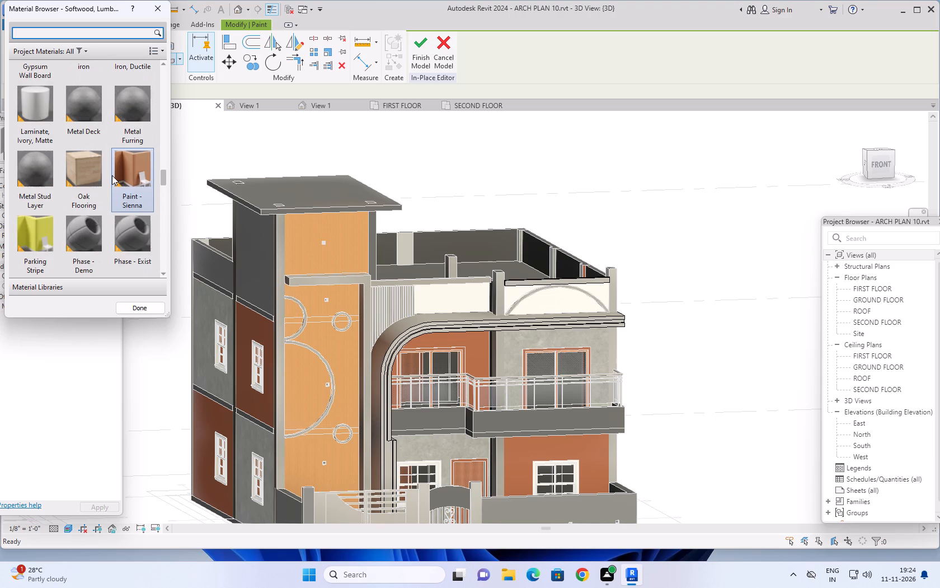
scroll(119, 176, up, 2)
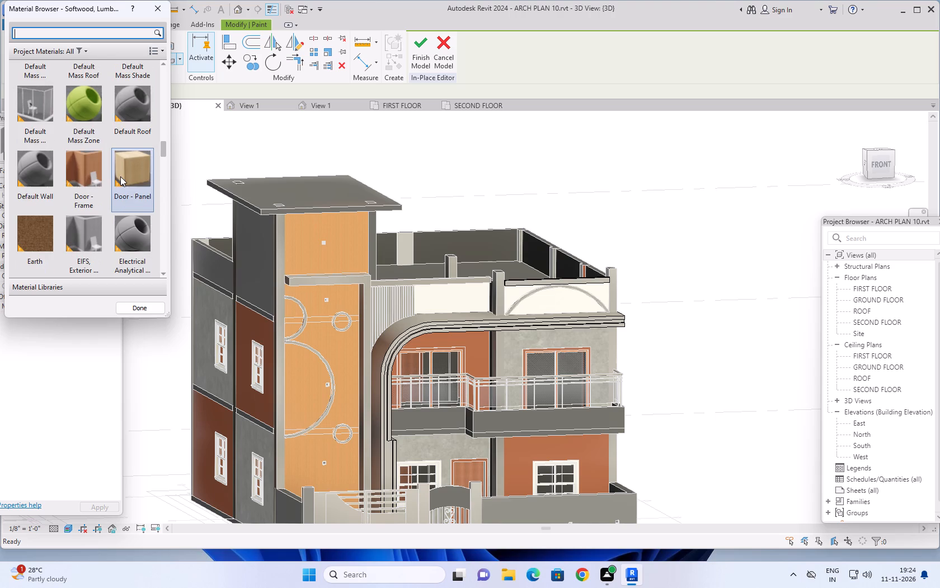
click(32, 232)
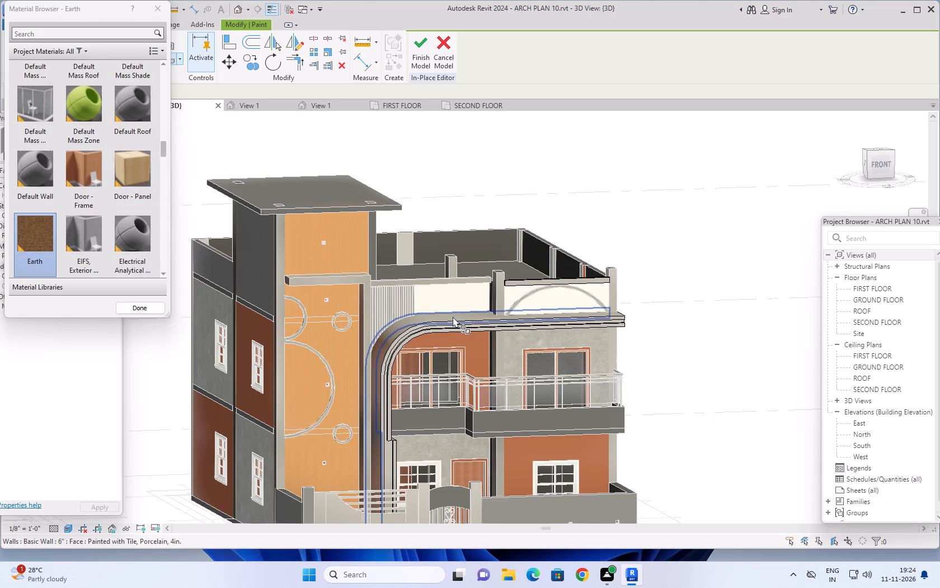
click(453, 314)
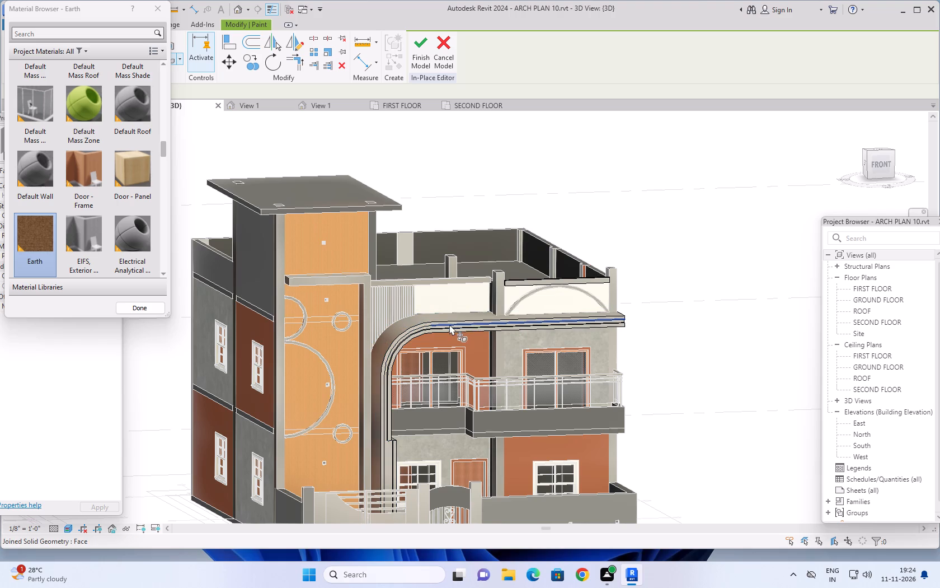
middle_drag(650, 224, 681, 178)
shift+middle_drag(679, 189, 694, 236)
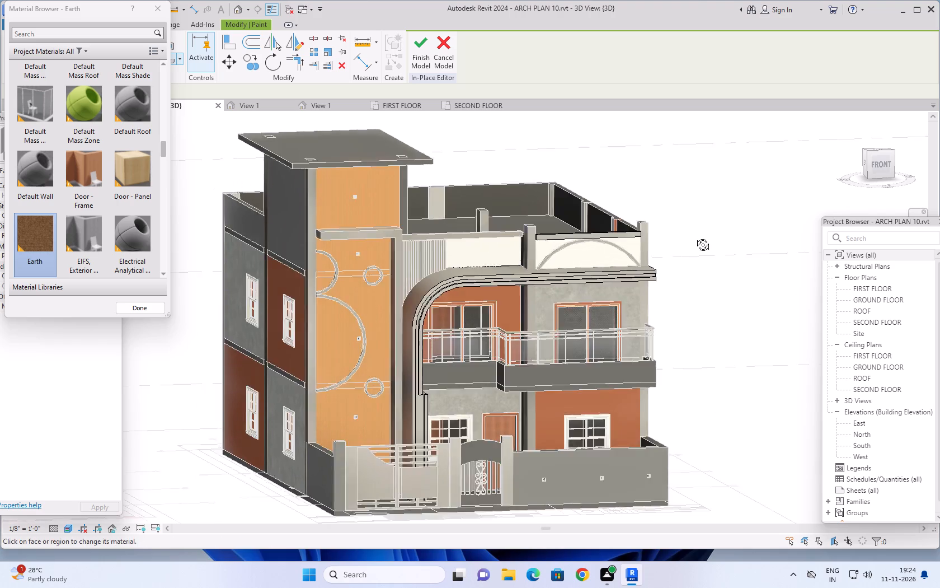
shift+middle_drag(694, 236, 707, 263)
click(516, 328)
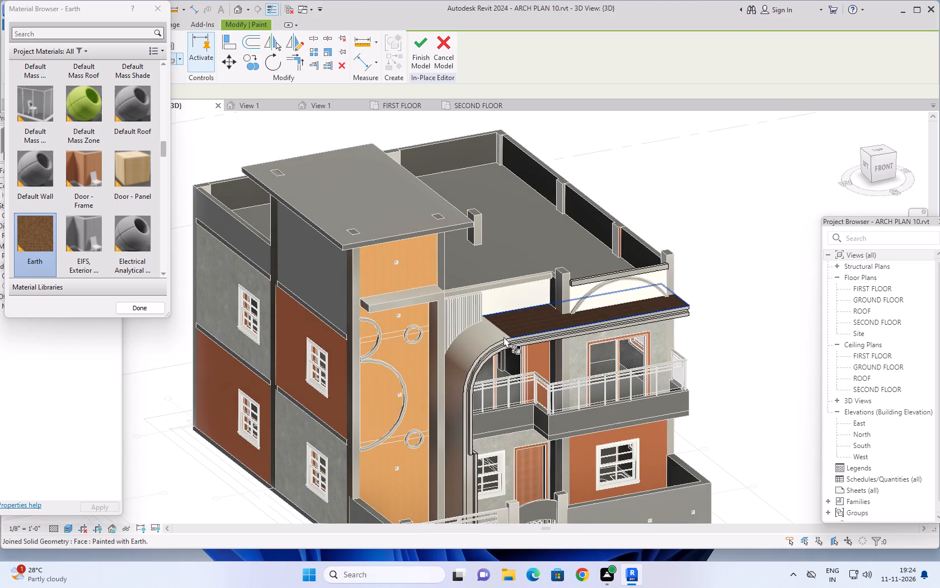
click(490, 337)
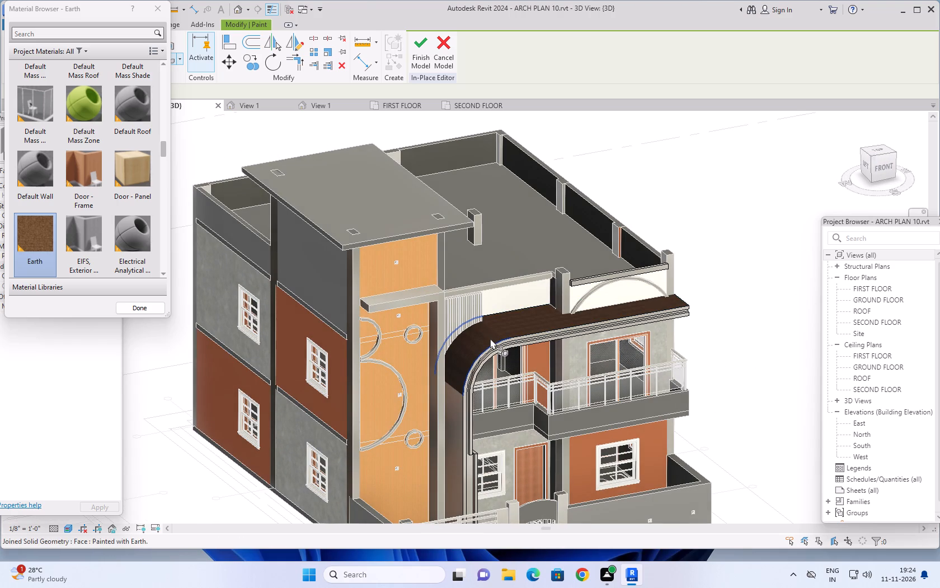
click(455, 414)
Paint the curved frame's front faces, the recessed groove and the exposed end face with Earth.
click(528, 336)
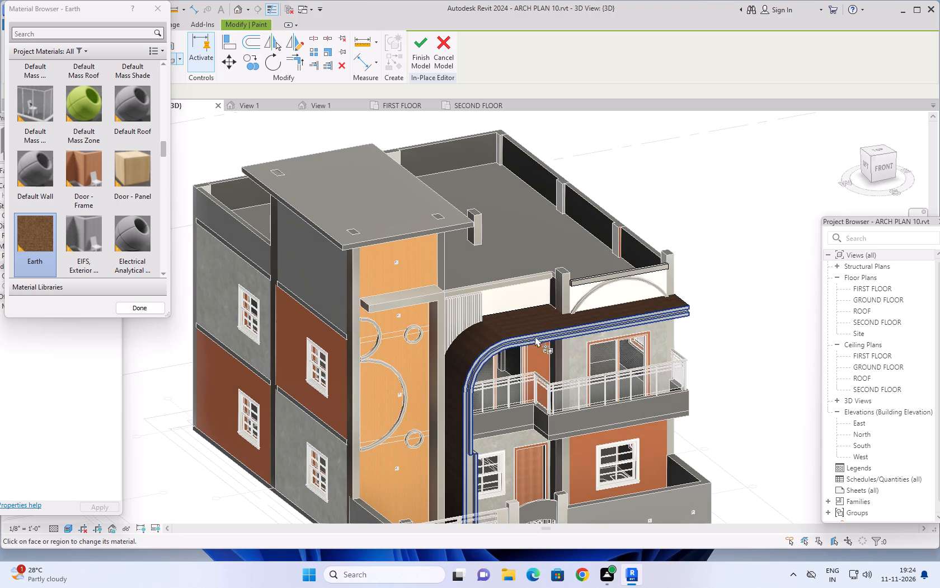
shift+middle_drag(561, 336, 506, 239)
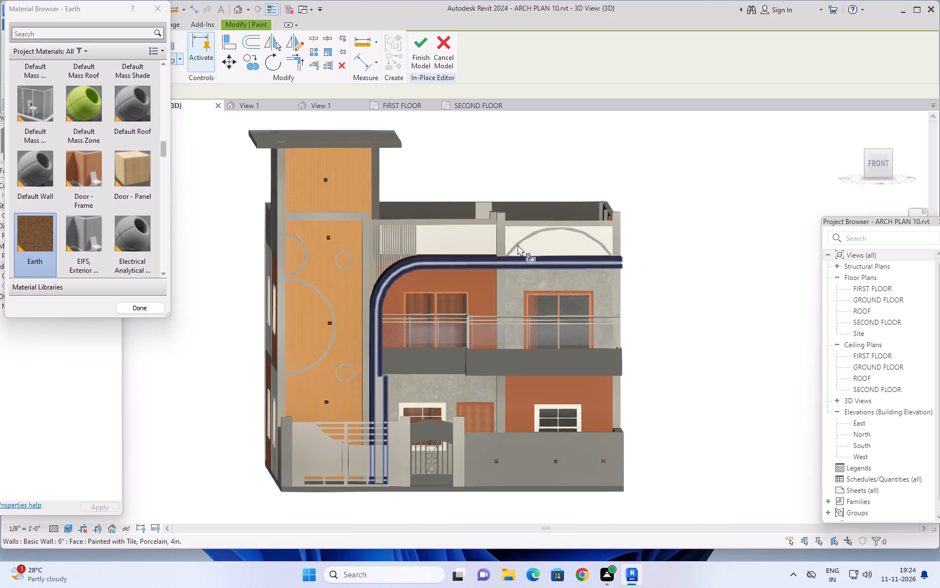
scroll(526, 264, up, 5)
click(523, 262)
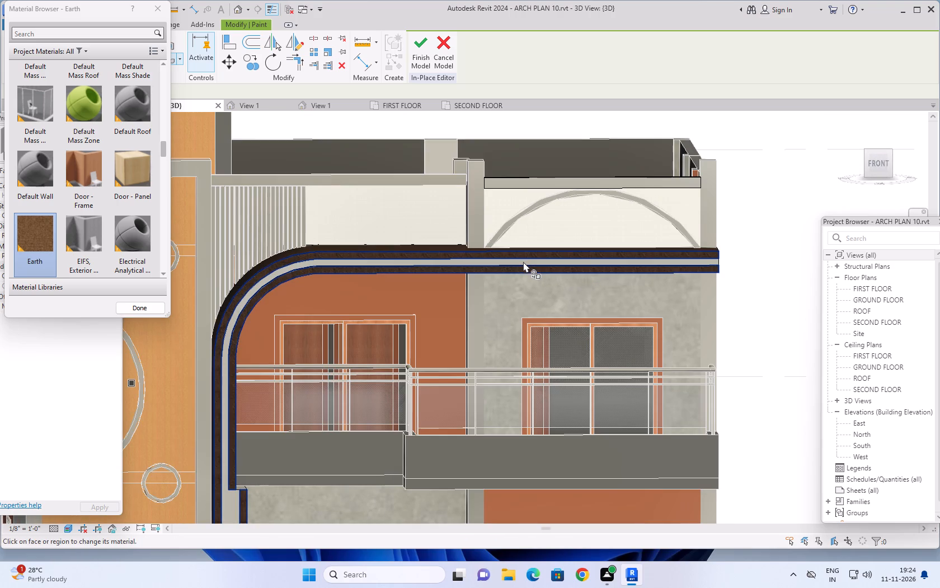
middle_drag(648, 259, 522, 277)
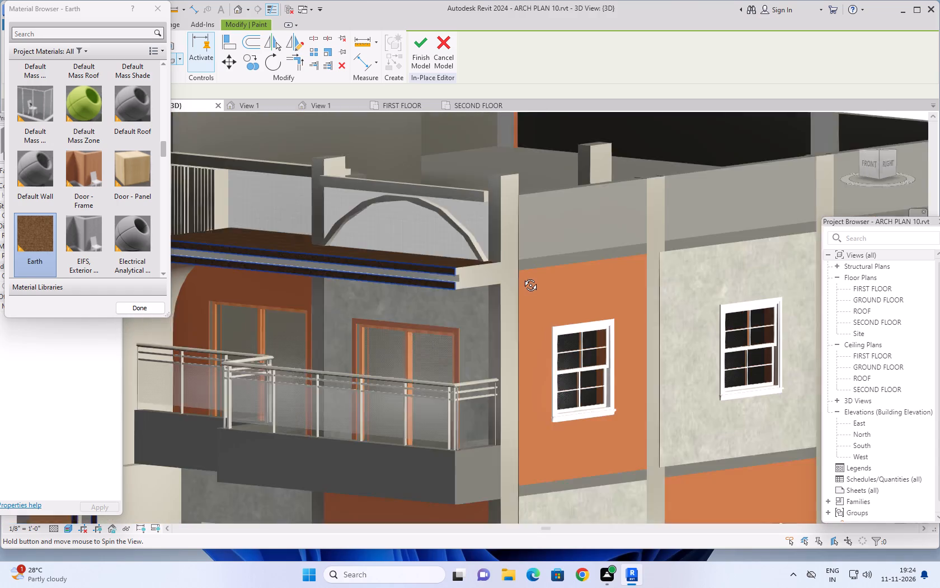
middle_drag(522, 277, 515, 278)
click(400, 272)
scroll(338, 274, up, 6)
click(416, 276)
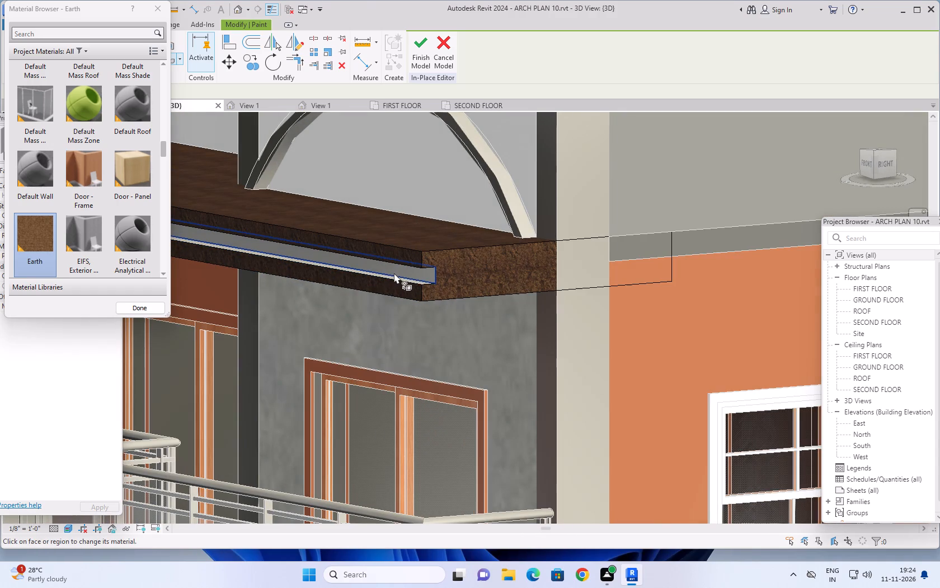
Examine the curved frame's Earth finish along its whole run from the front and both sides of the house.
scroll(382, 273, down, 2)
middle_drag(389, 275, 466, 249)
scroll(469, 249, down, 3)
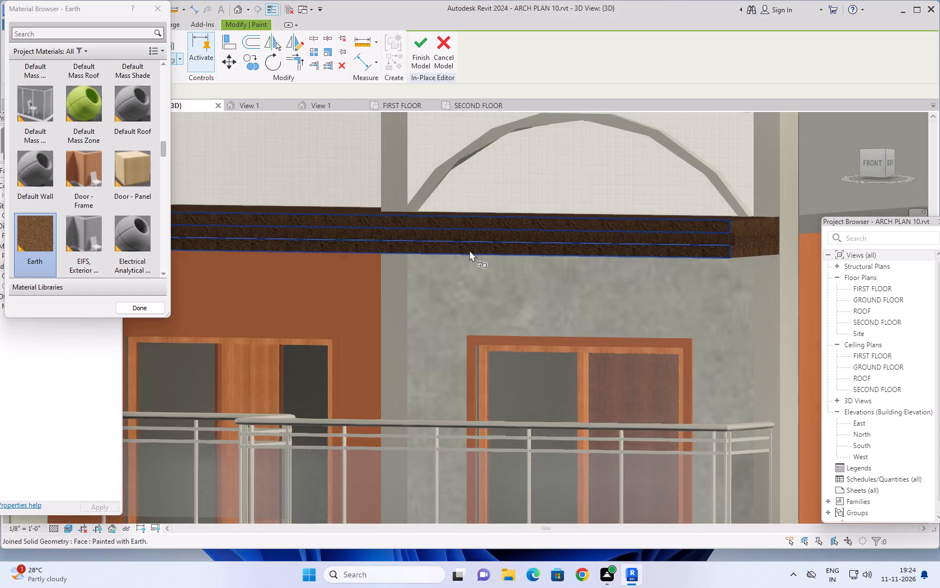
scroll(469, 250, down, 5)
shift+middle_drag(301, 366, 334, 370)
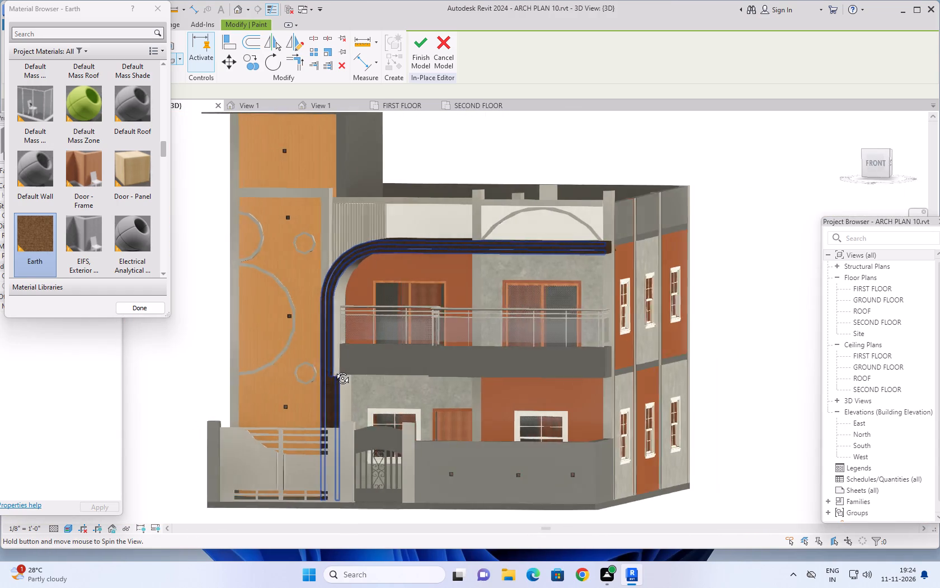
shift+middle_drag(334, 370, 338, 372)
scroll(584, 376, down, 1)
shift+middle_drag(587, 376, 627, 374)
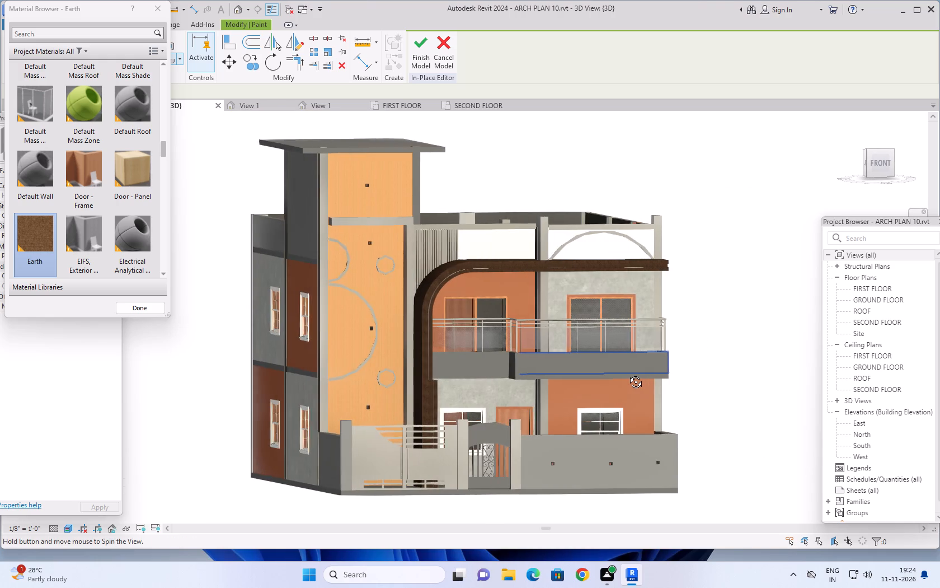
shift+middle_drag(627, 374, 623, 372)
scroll(693, 330, down, 2)
middle_drag(713, 327, 692, 349)
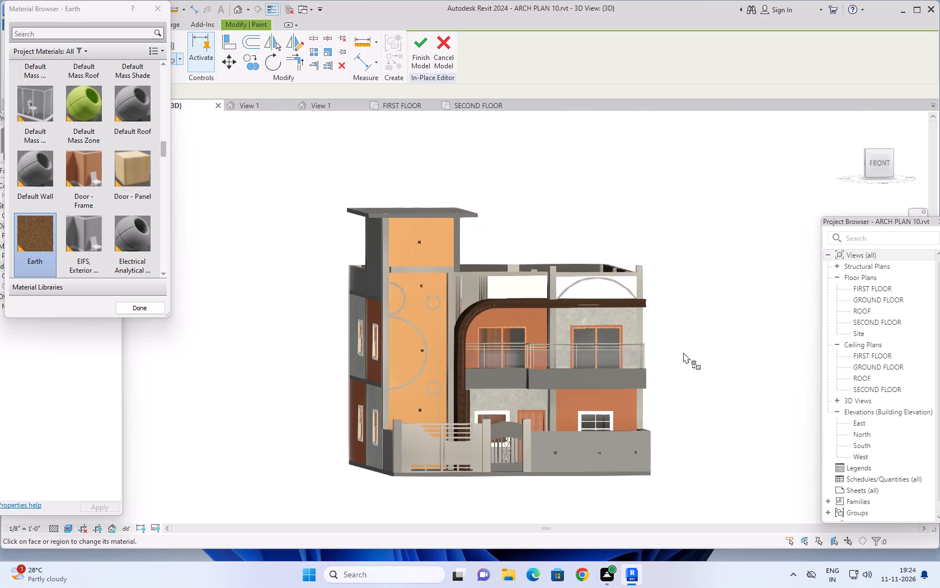
Paint the front face of the parapet beam above the arch with Wood - Stained and finish the in-place model.
scroll(589, 275, up, 5)
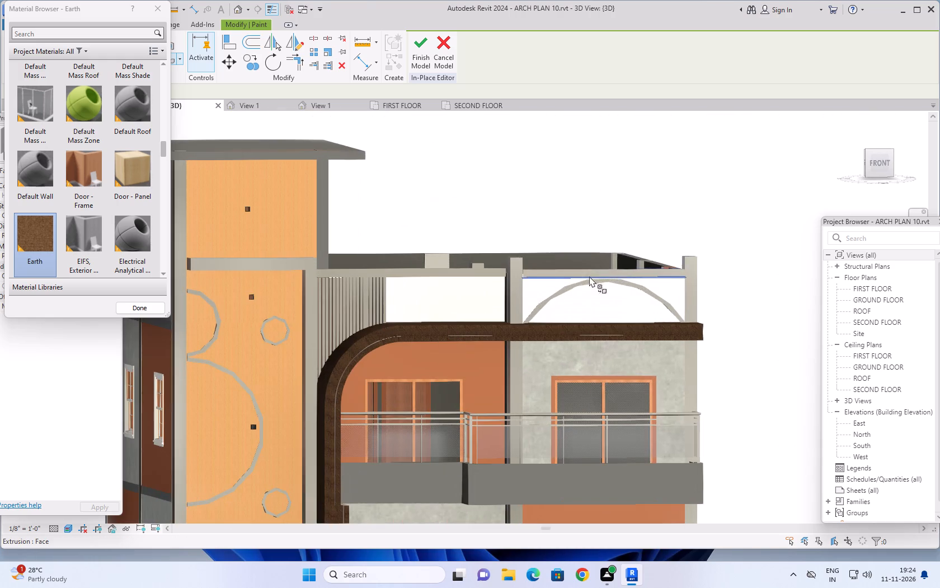
scroll(556, 325, up, 5)
scroll(556, 309, down, 4)
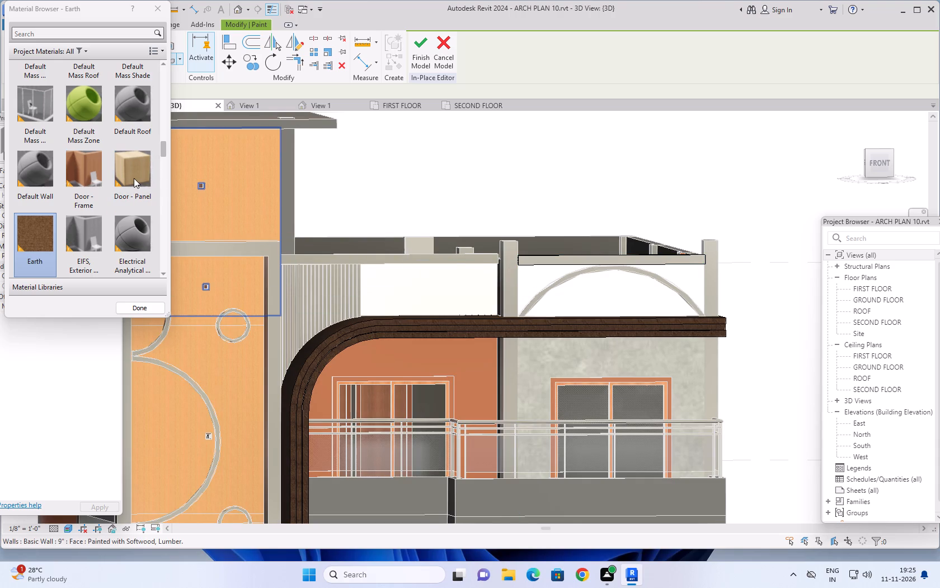
scroll(134, 178, down, 12)
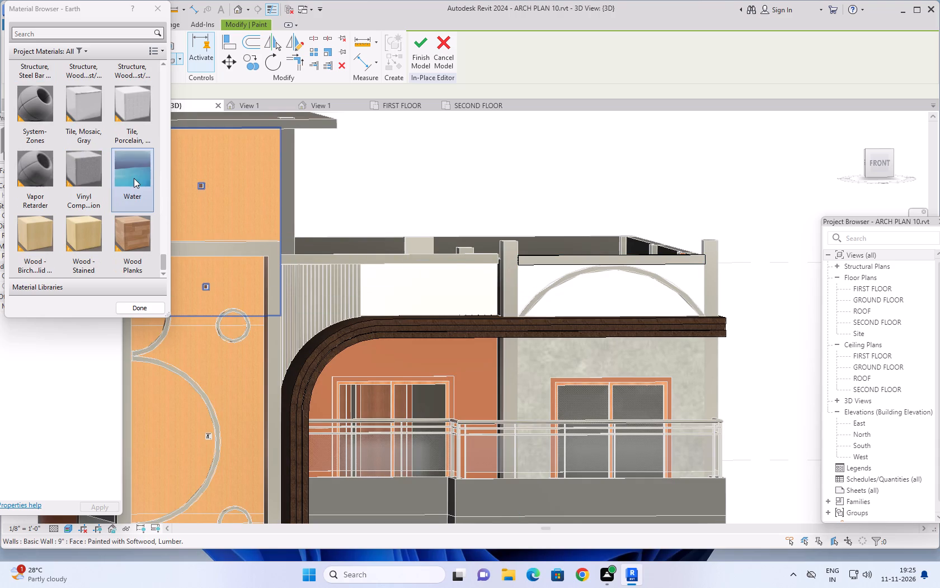
scroll(134, 178, down, 1)
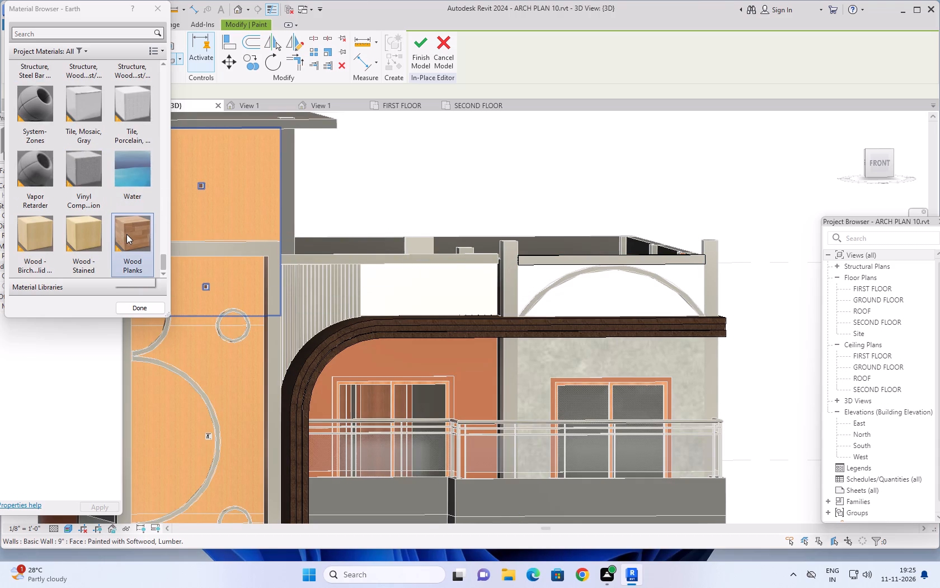
click(70, 235)
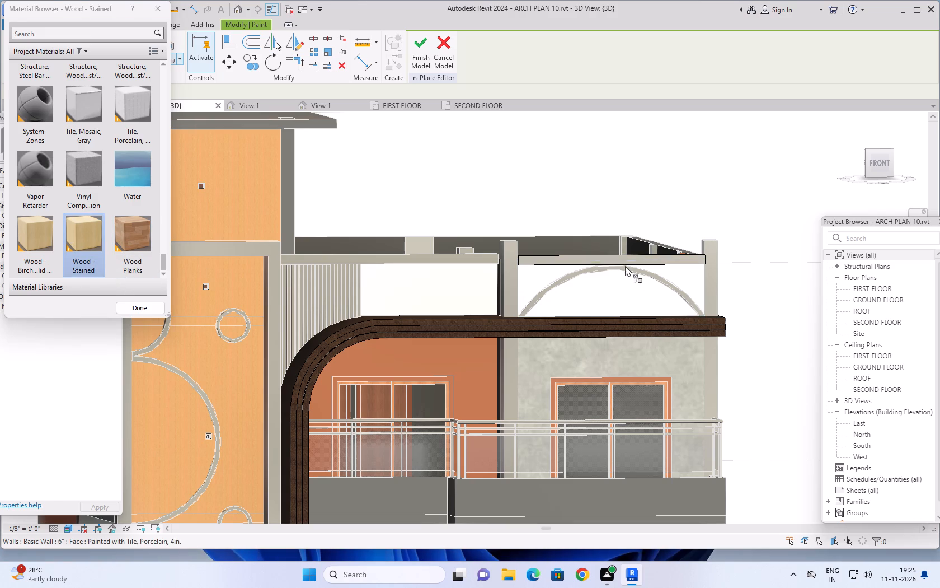
click(606, 258)
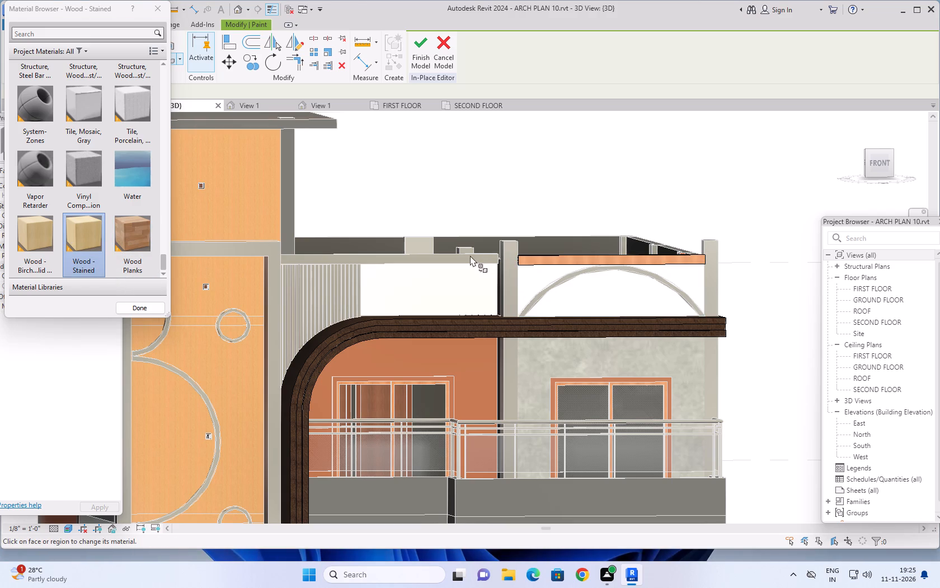
click(419, 55)
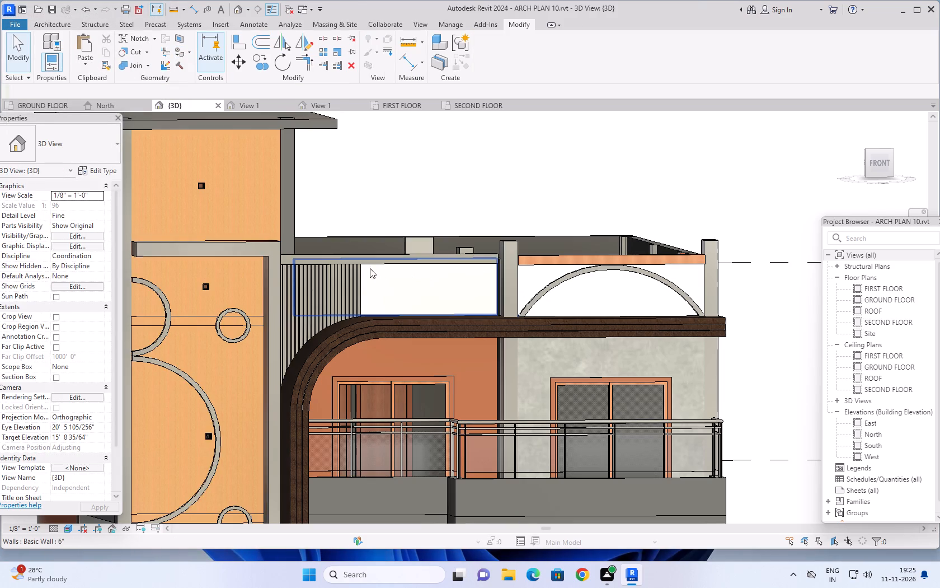
Open the slat-and-ring generic model for in-place editing and paint the vertical slats beside the tower with Wood Planks.
click(351, 267)
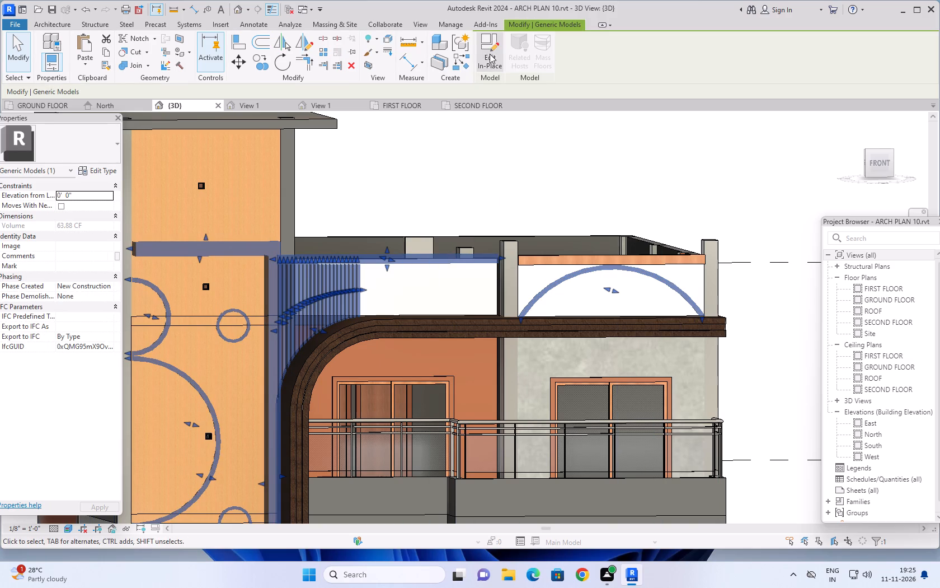
click(490, 54)
click(170, 58)
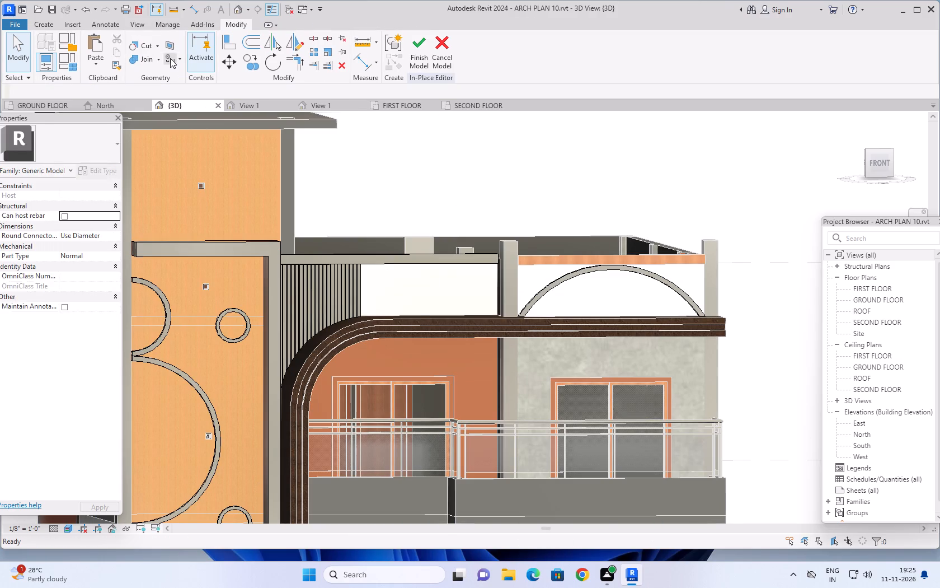
scroll(117, 232, down, 3)
click(128, 234)
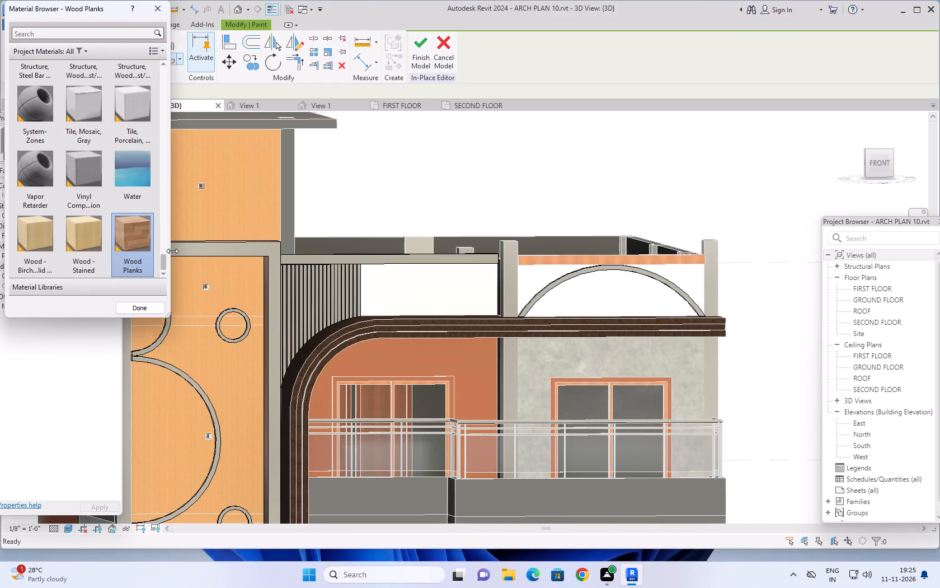
click(337, 273)
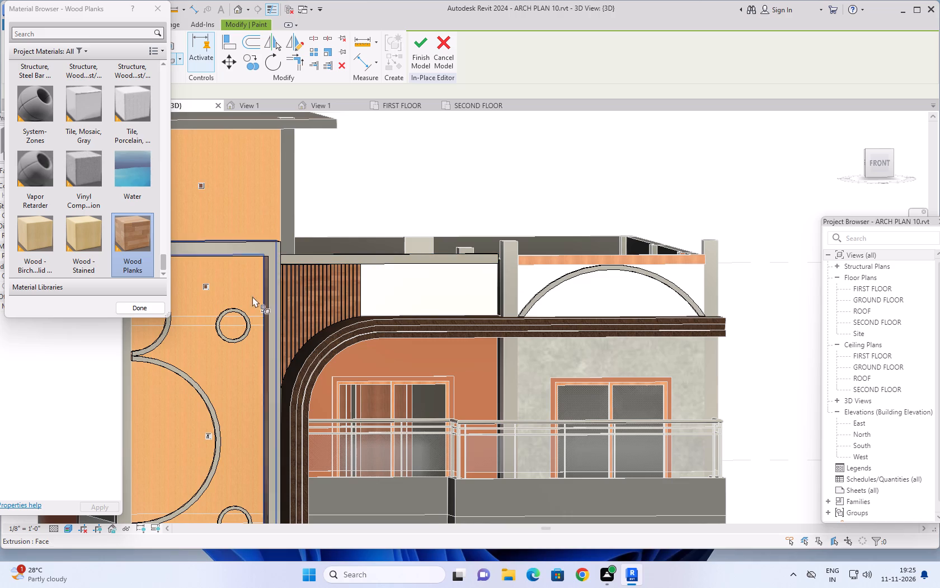
Paint the front face of the horizontal beam above the slats with Oak Flooring.
scroll(137, 213, up, 4)
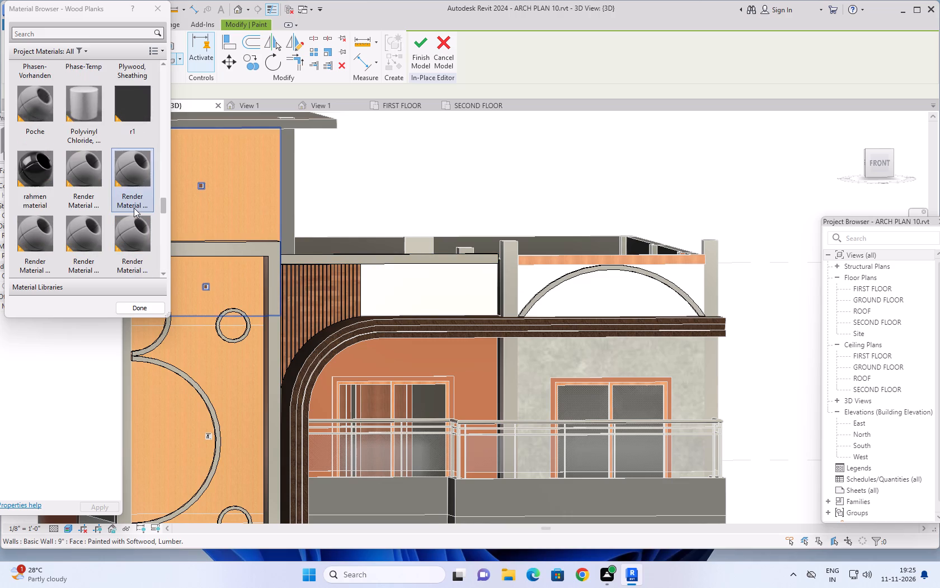
scroll(134, 208, up, 2)
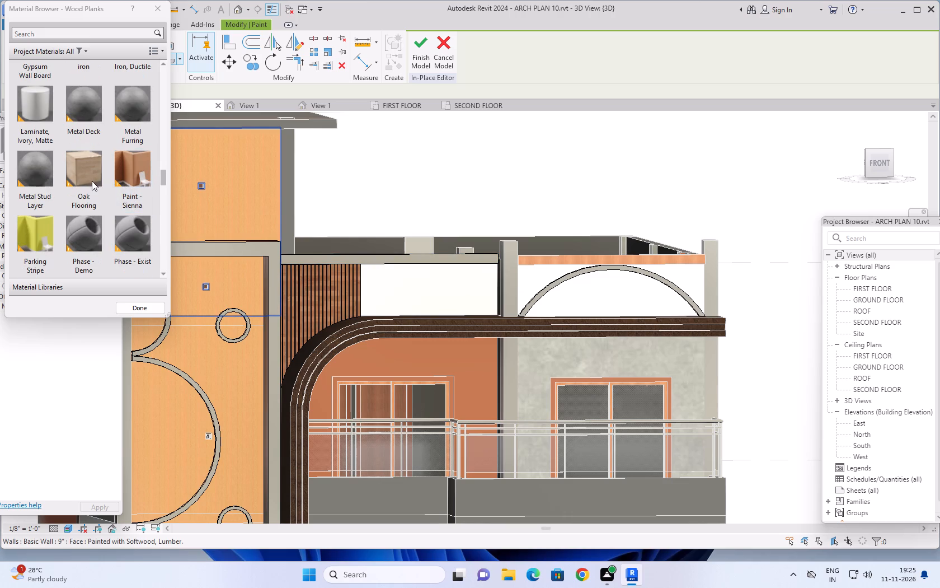
click(90, 180)
click(385, 255)
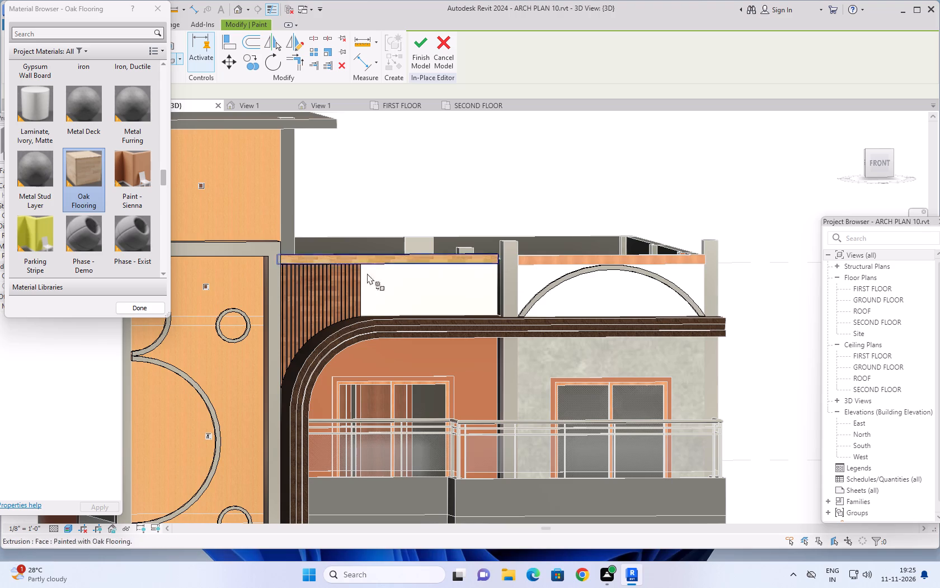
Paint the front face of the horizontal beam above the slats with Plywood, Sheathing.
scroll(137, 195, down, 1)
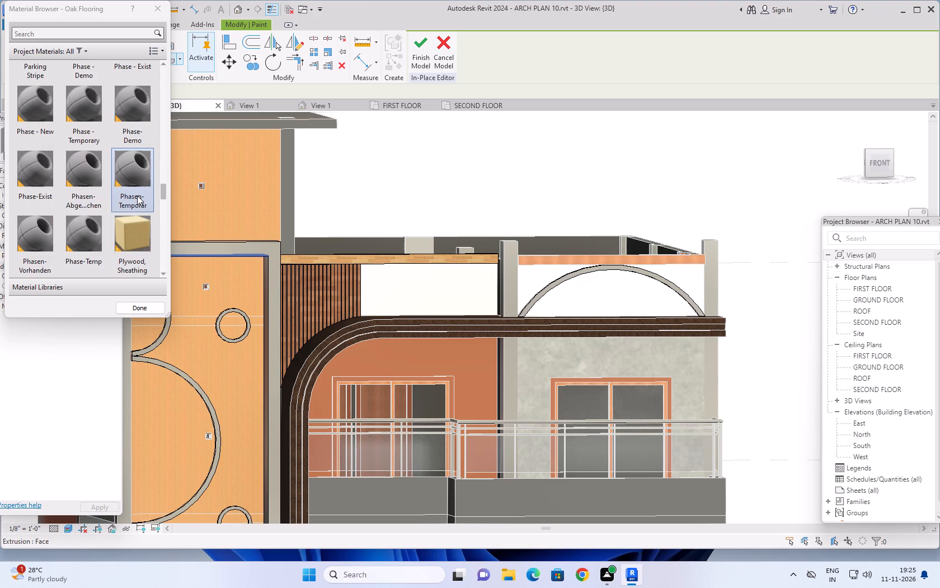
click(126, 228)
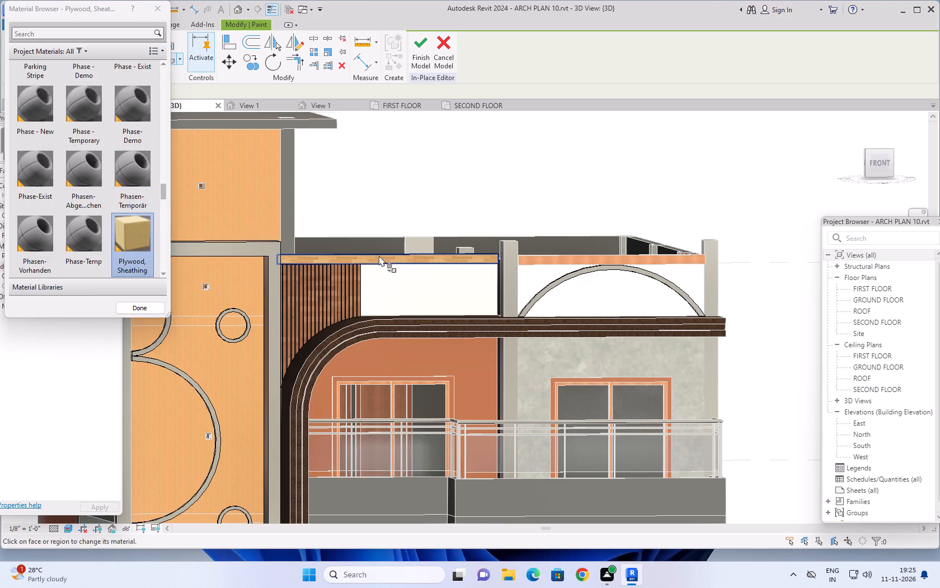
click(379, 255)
Paint the tower's frame band, the arcs and the small rings on its front with Wood Planks.
scroll(134, 218, down, 2)
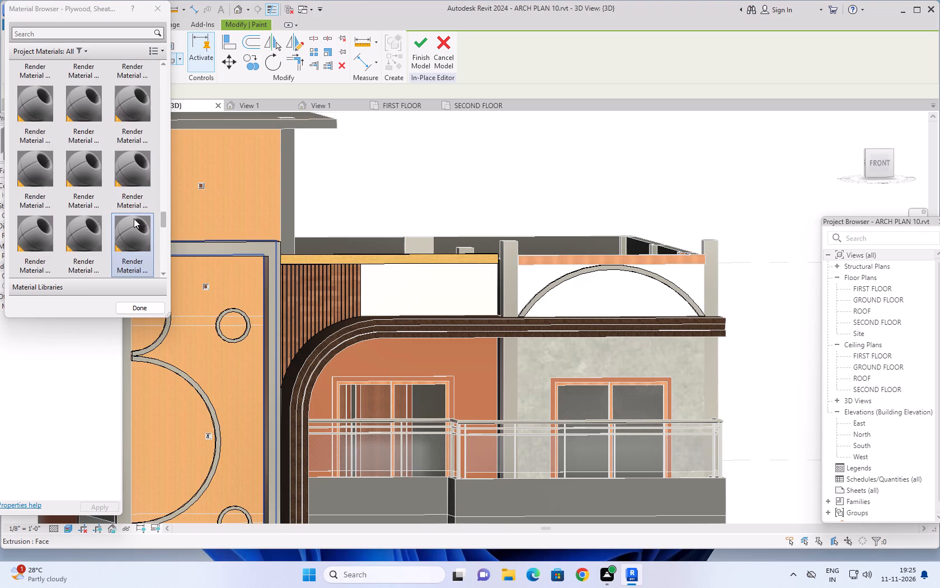
scroll(134, 218, down, 3)
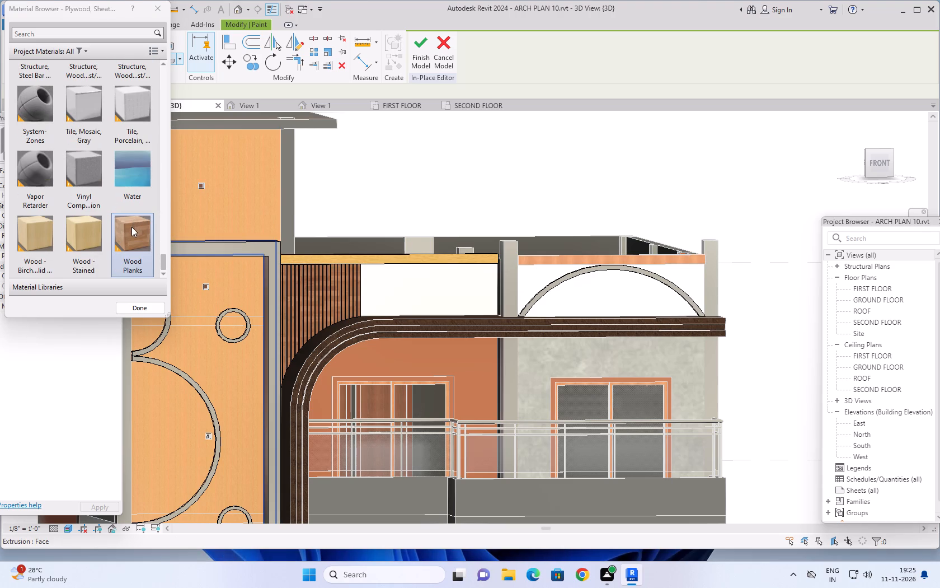
scroll(131, 228, down, 1)
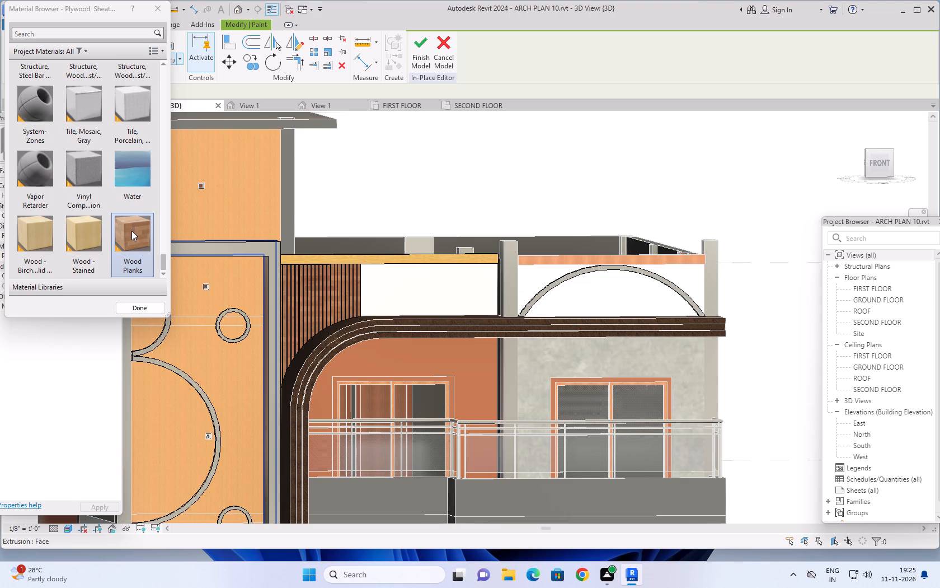
click(131, 231)
scroll(195, 304, down, 2)
middle_drag(228, 303, 397, 268)
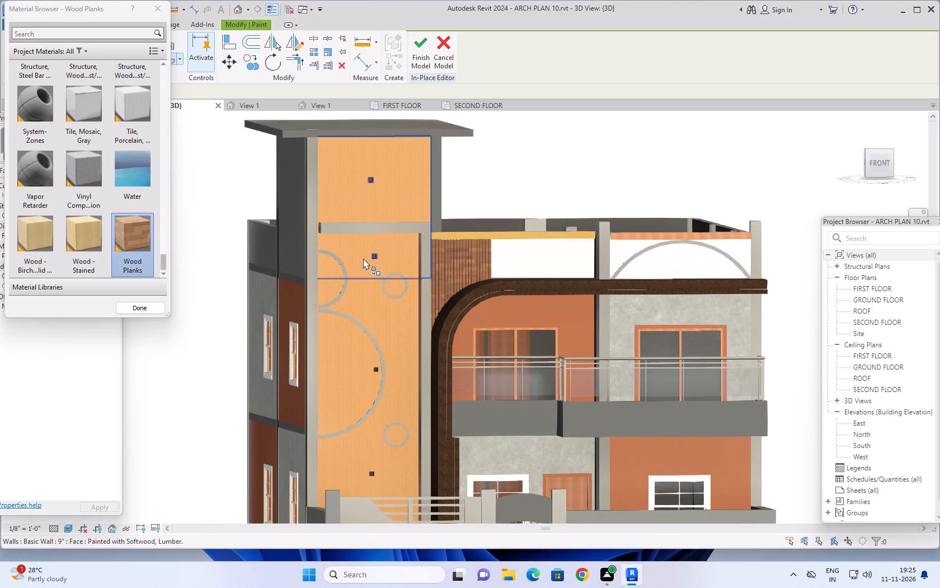
click(366, 228)
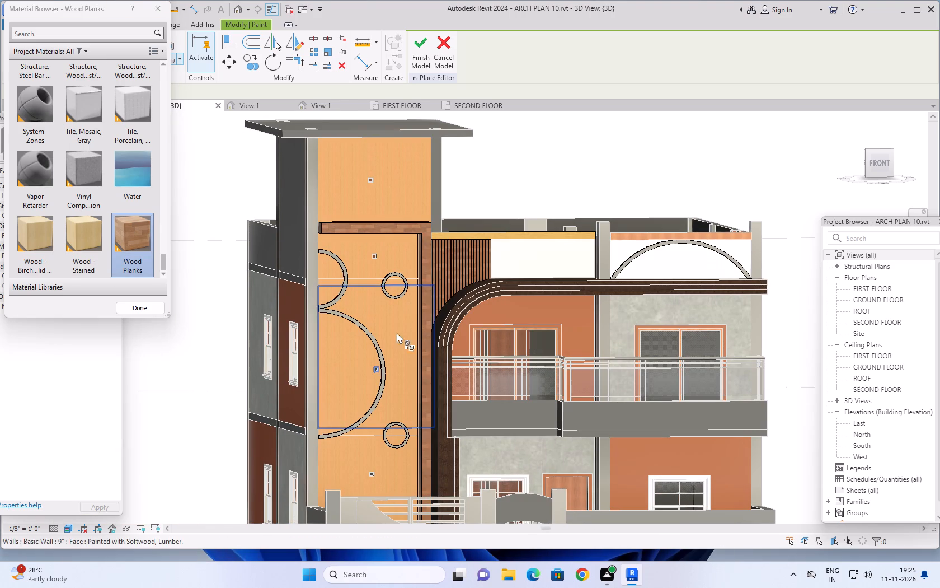
click(335, 298)
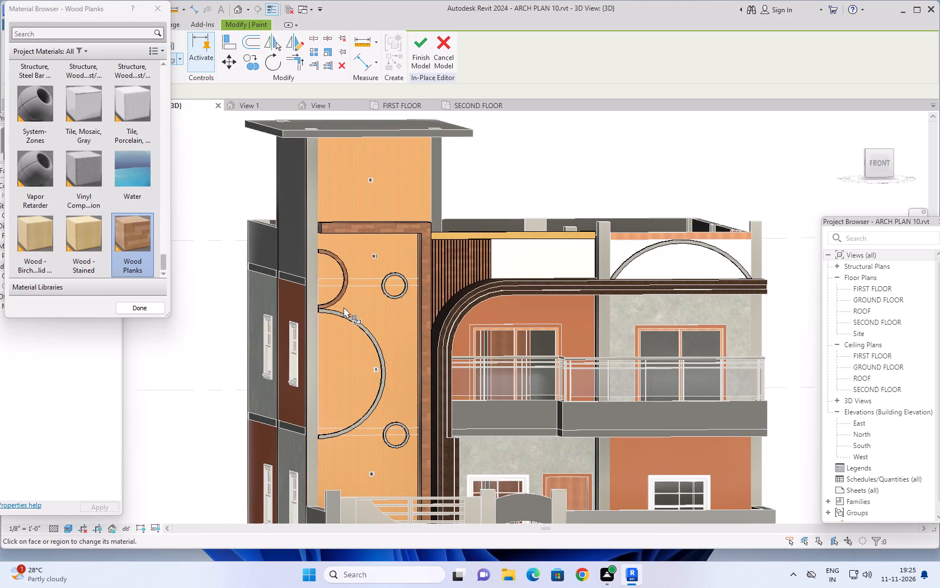
click(350, 317)
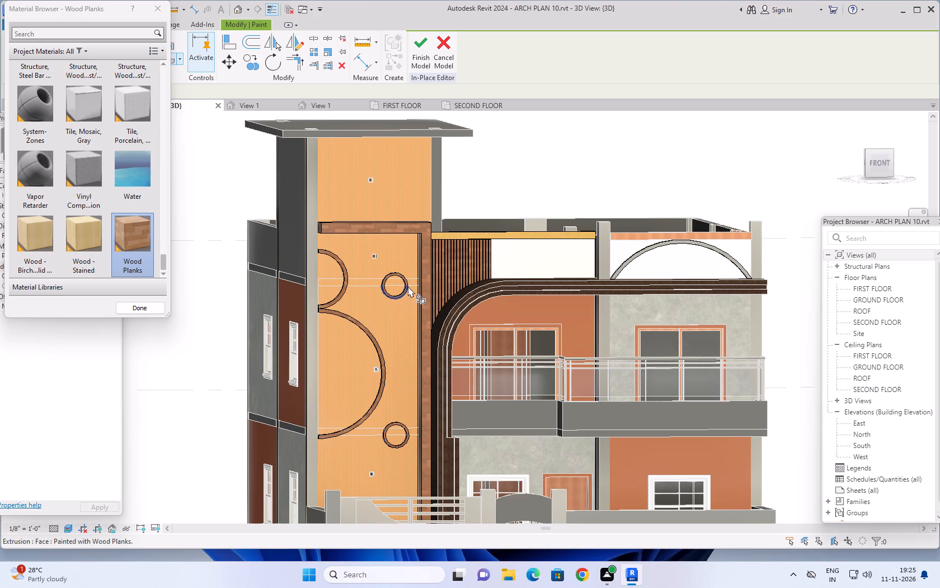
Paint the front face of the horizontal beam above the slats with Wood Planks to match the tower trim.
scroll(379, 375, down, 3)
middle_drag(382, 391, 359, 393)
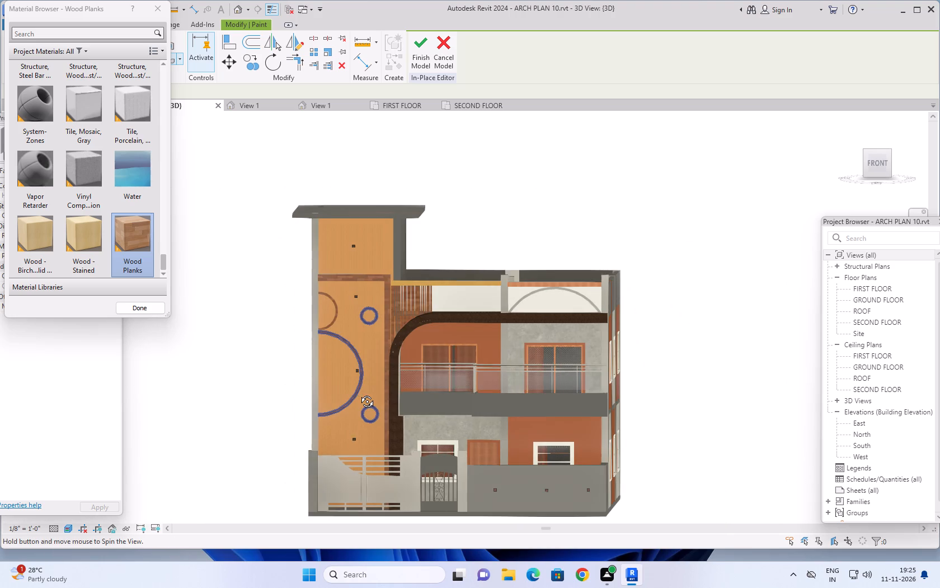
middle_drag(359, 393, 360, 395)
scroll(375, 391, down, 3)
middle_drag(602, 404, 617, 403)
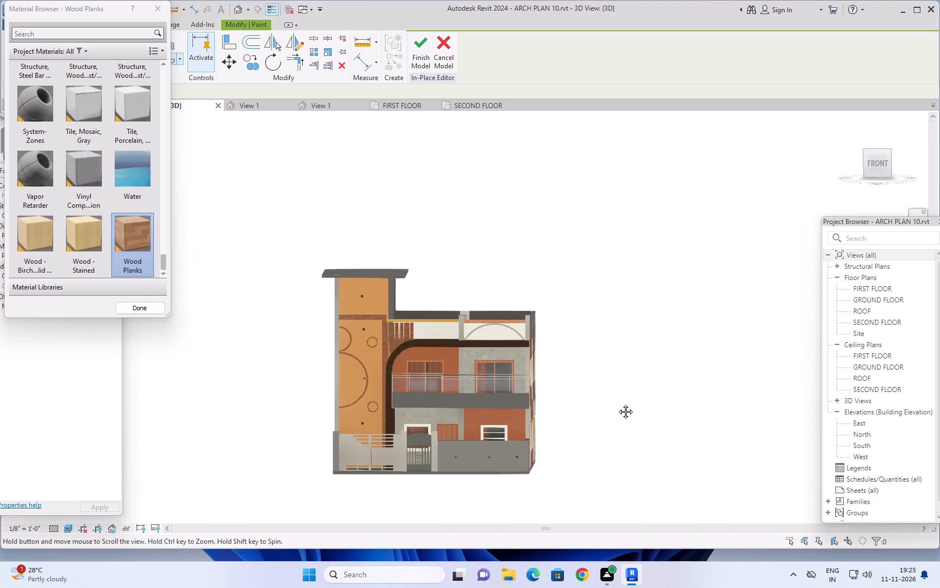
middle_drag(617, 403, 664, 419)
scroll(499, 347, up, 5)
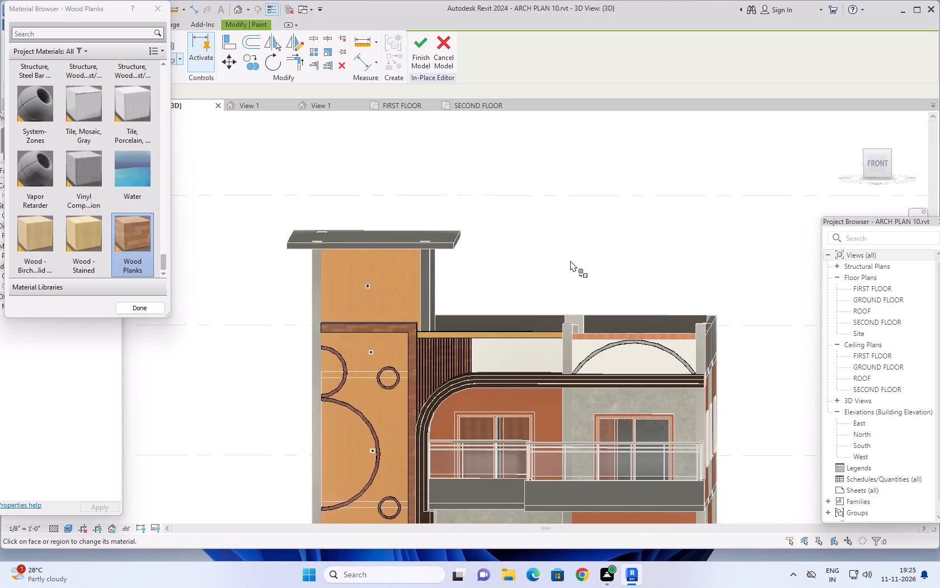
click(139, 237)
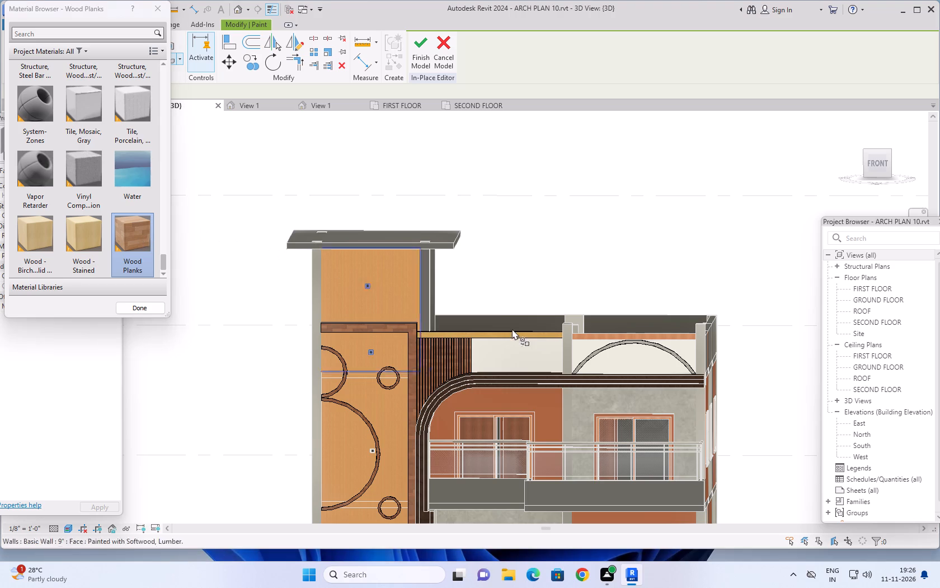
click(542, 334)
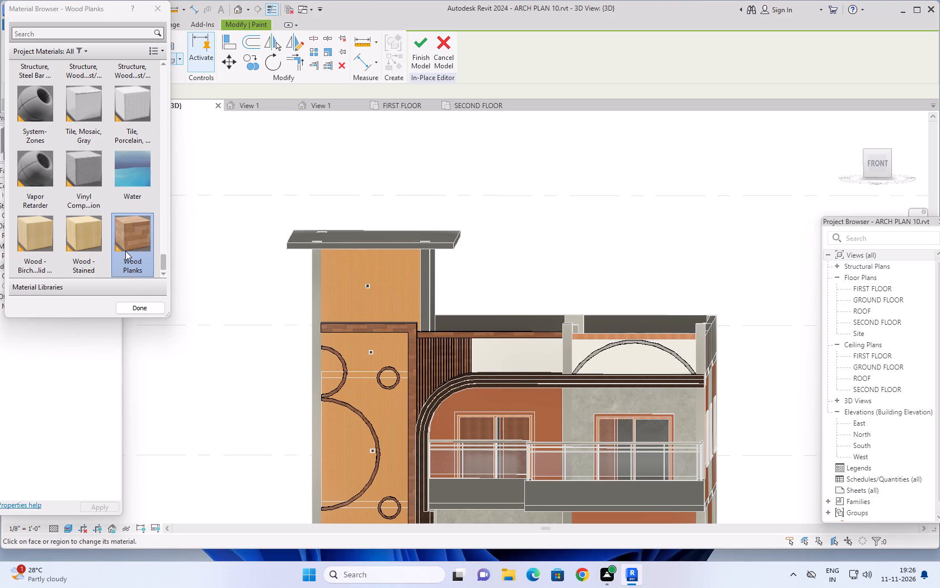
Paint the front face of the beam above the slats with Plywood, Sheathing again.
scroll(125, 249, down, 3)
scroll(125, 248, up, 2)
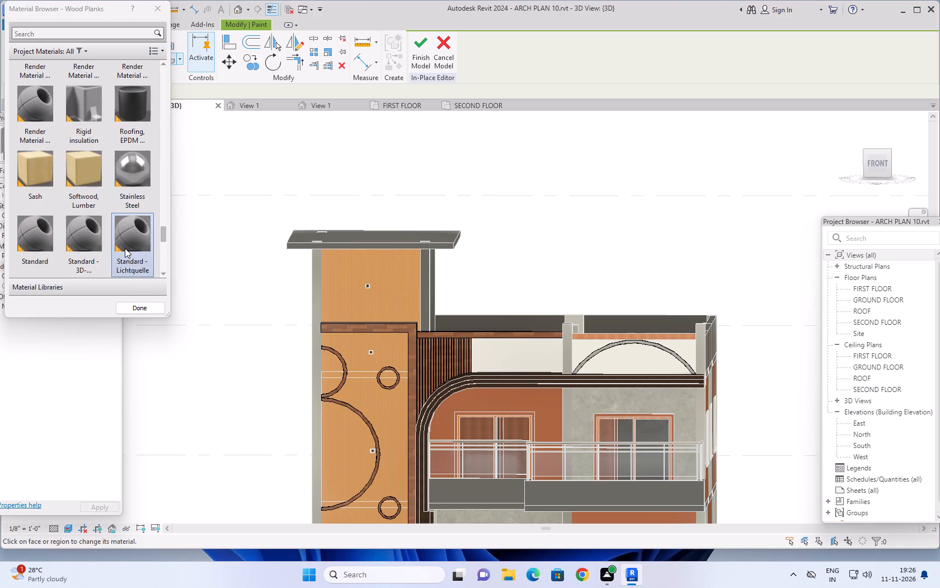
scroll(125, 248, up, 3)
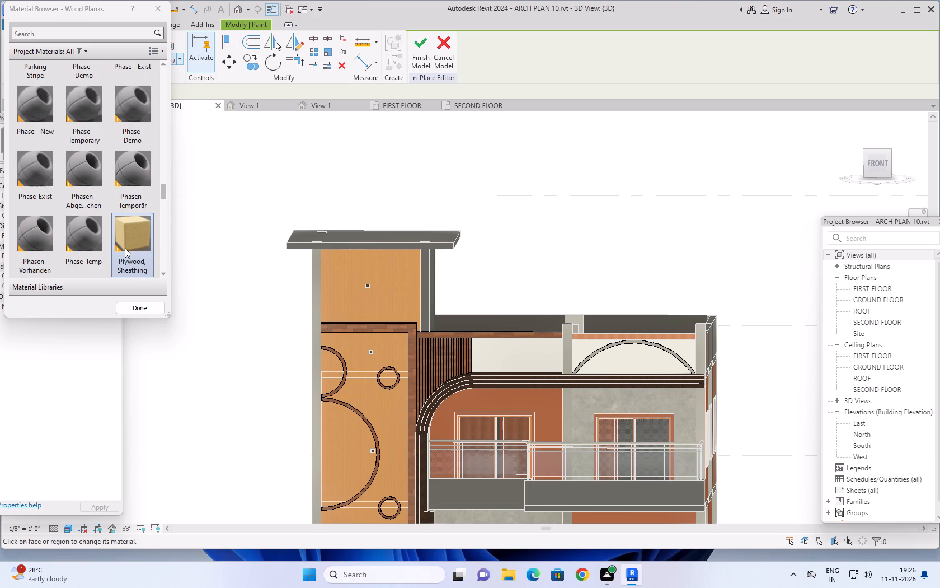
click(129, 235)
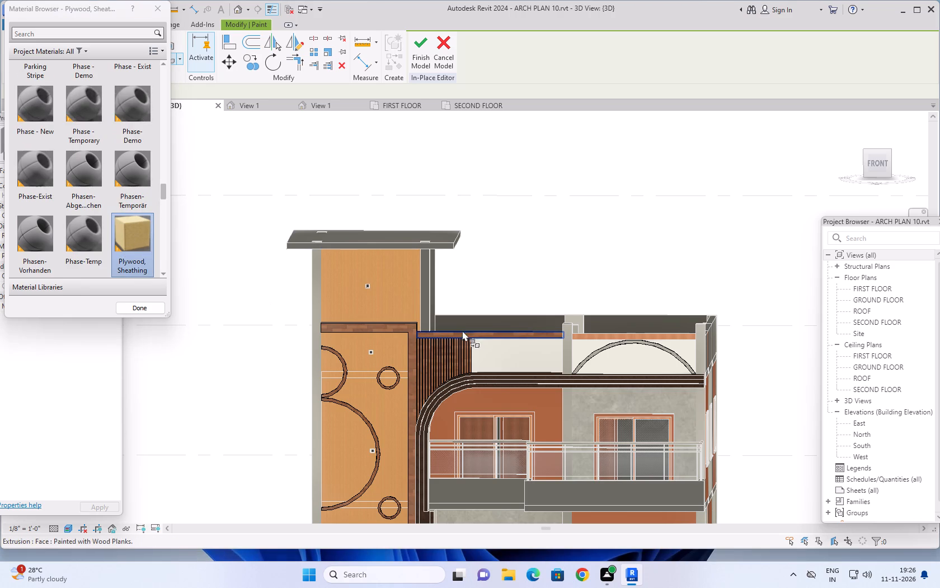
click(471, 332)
Repaint the front face of the beam above the slats with Oak Flooring.
scroll(142, 234, up, 1)
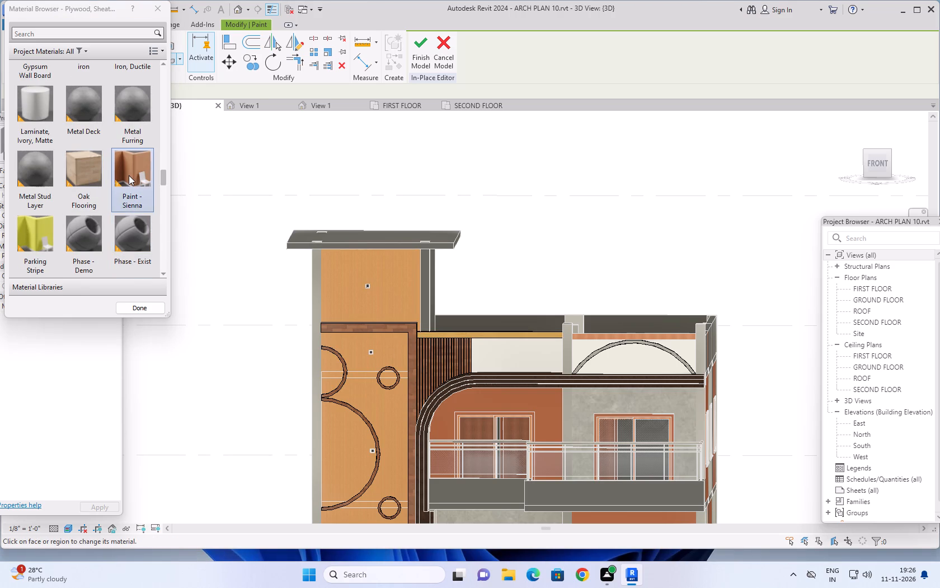
click(84, 178)
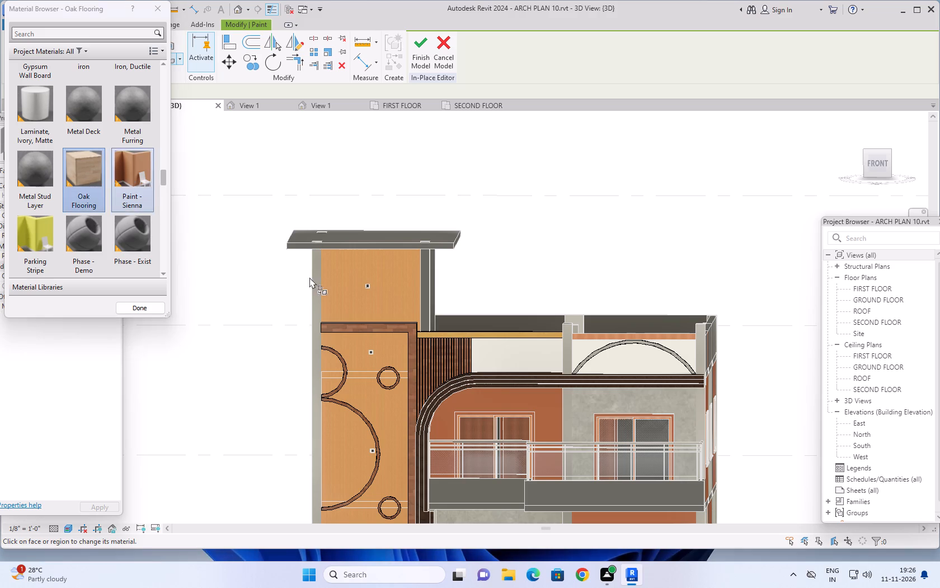
click(466, 332)
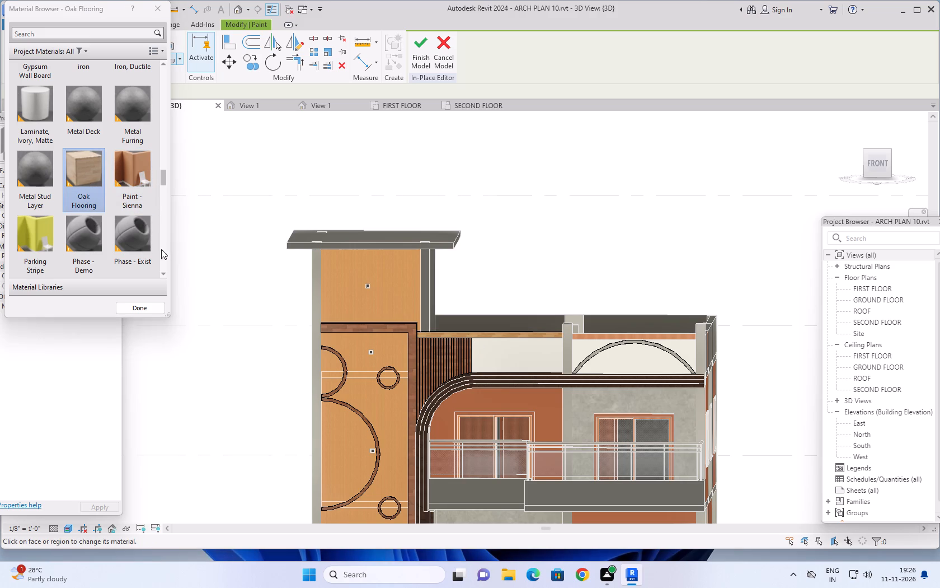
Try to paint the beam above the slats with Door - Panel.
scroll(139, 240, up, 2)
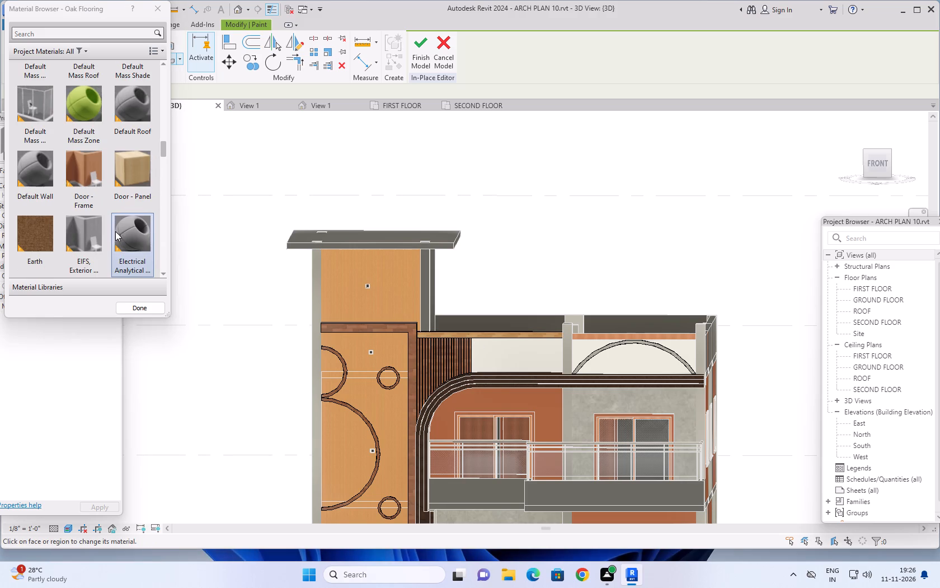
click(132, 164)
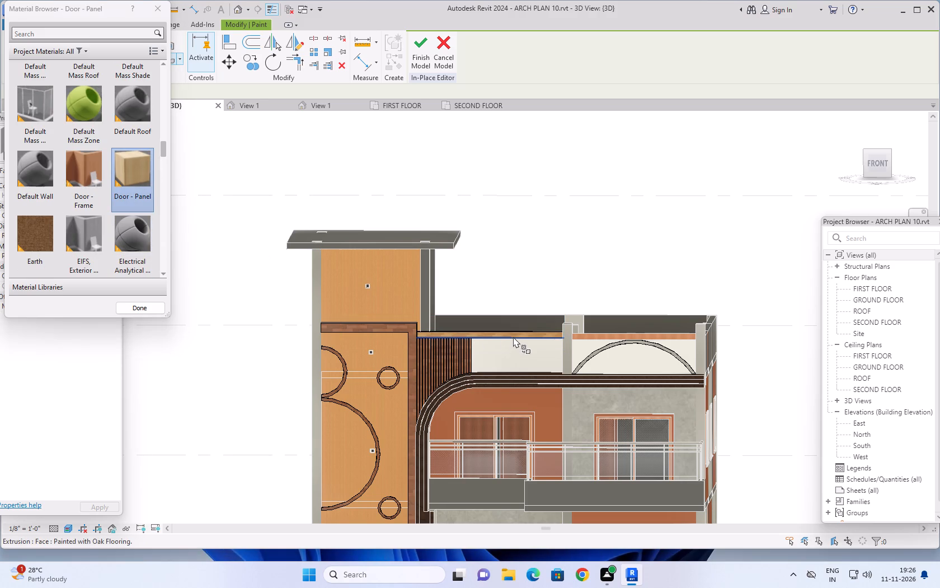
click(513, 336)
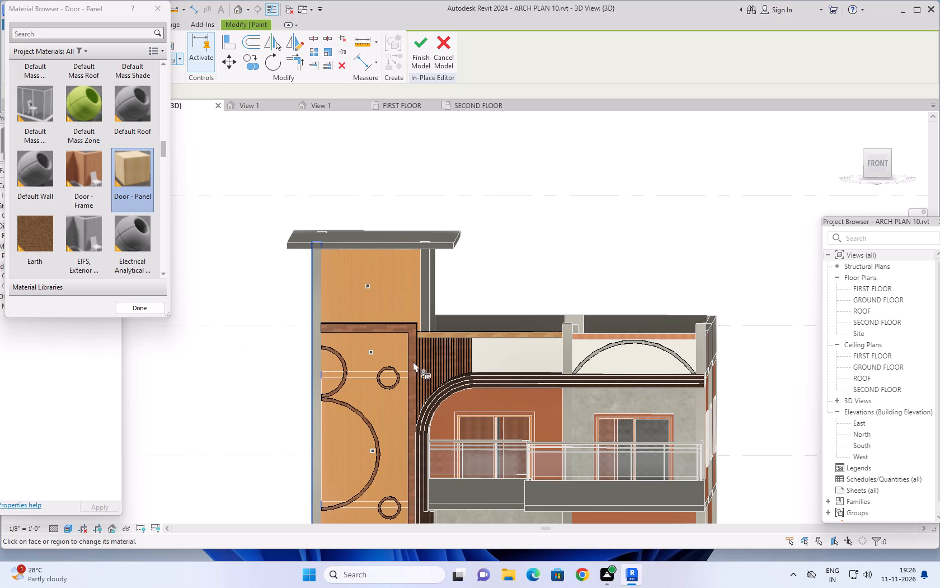
Paint the front faces of both first-floor balcony parapet walls, below the glass railing, with Gravel.
scroll(115, 229, up, 1)
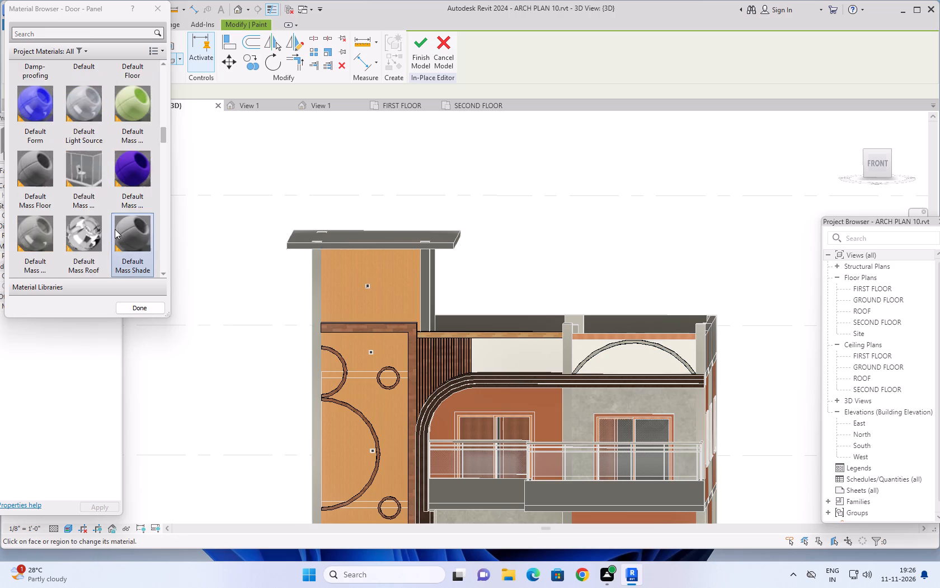
scroll(115, 229, up, 3)
scroll(115, 229, down, 5)
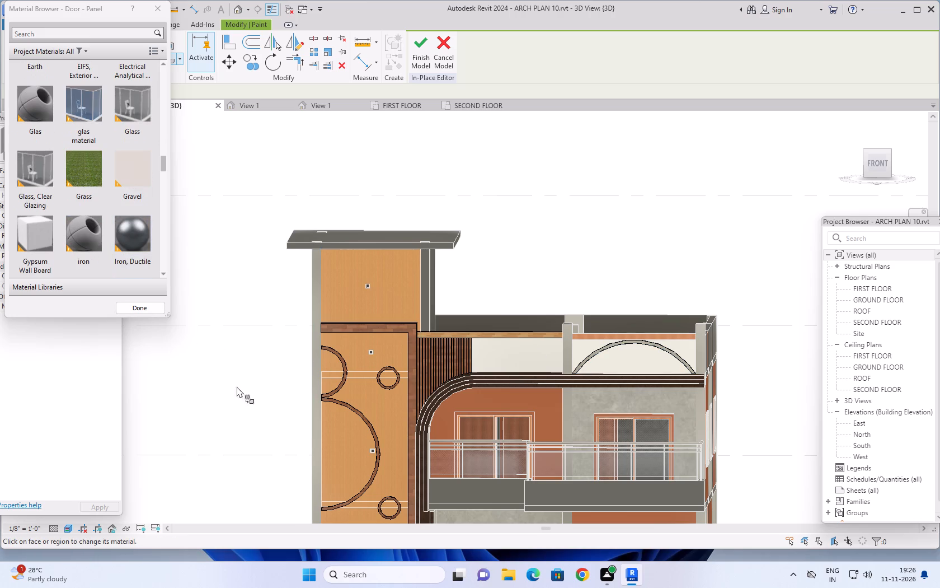
scroll(257, 435, down, 3)
scroll(365, 452, down, 1)
middle_drag(697, 464, 700, 437)
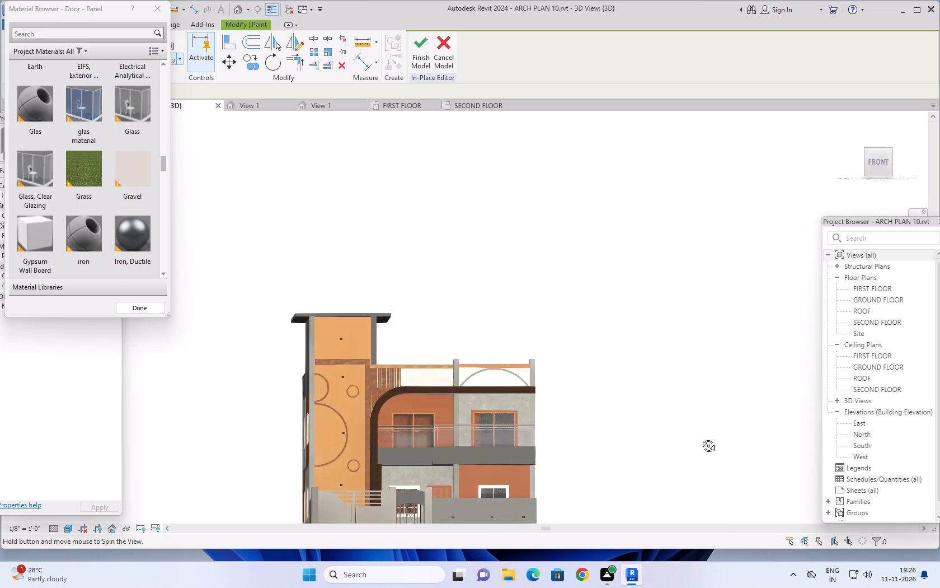
middle_drag(700, 437, 695, 447)
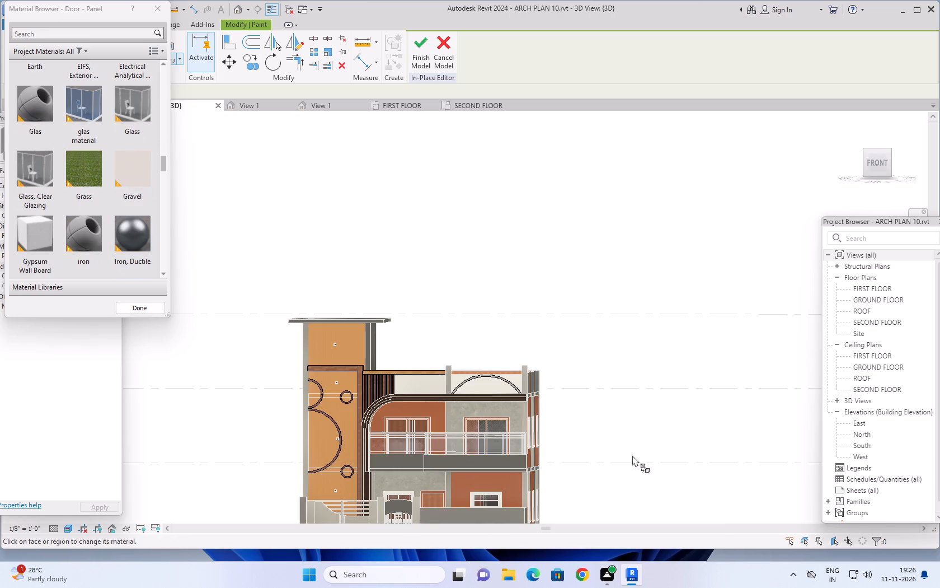
middle_drag(655, 445, 738, 425)
scroll(515, 452, up, 2)
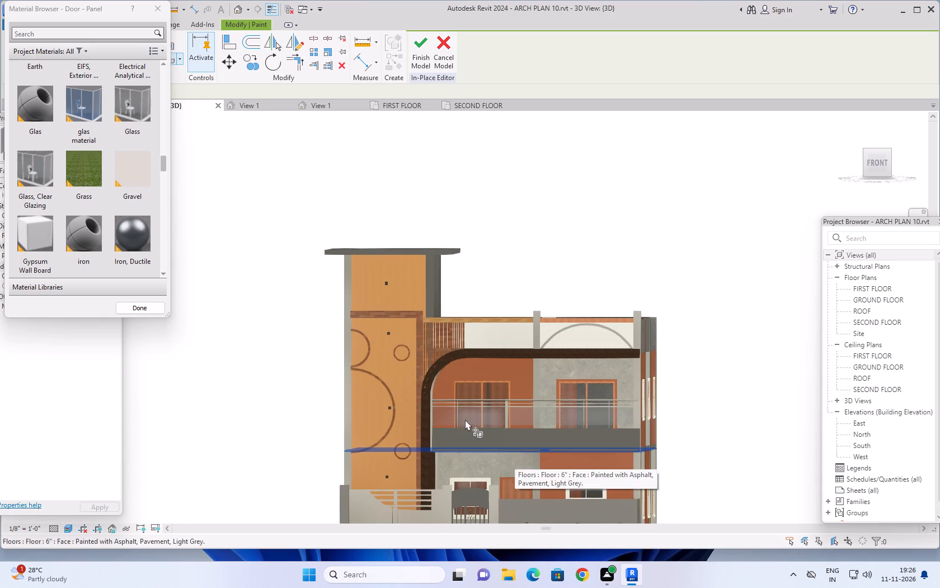
click(124, 171)
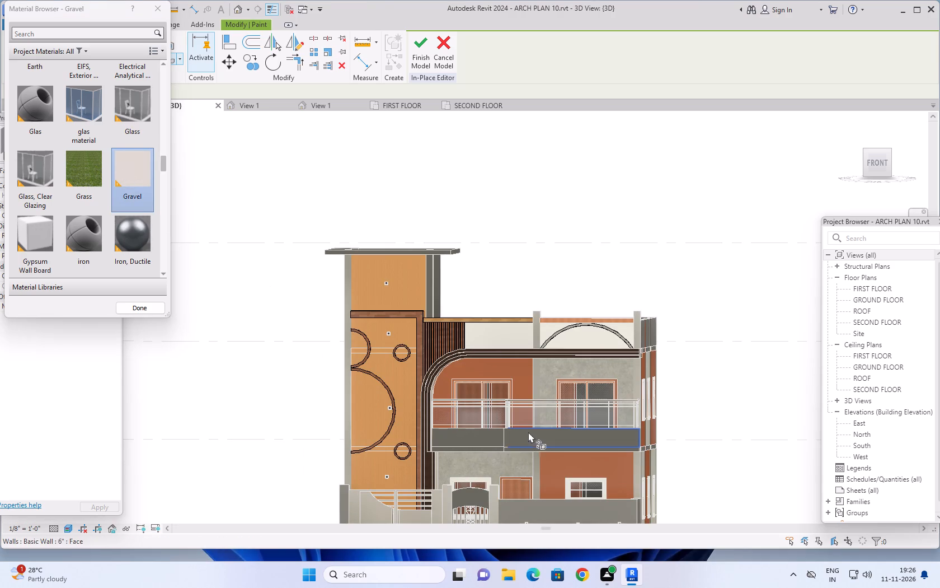
click(528, 433)
scroll(449, 440, up, 3)
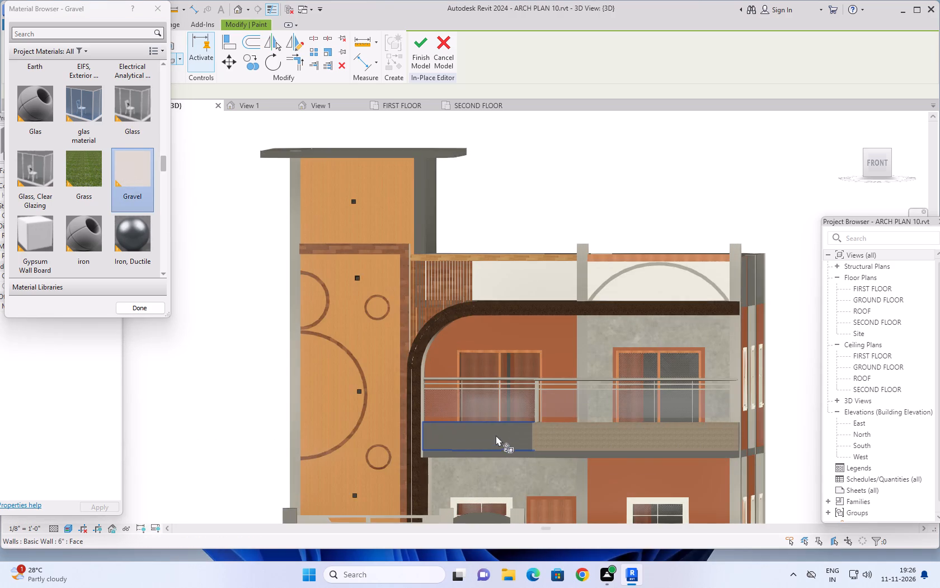
click(491, 432)
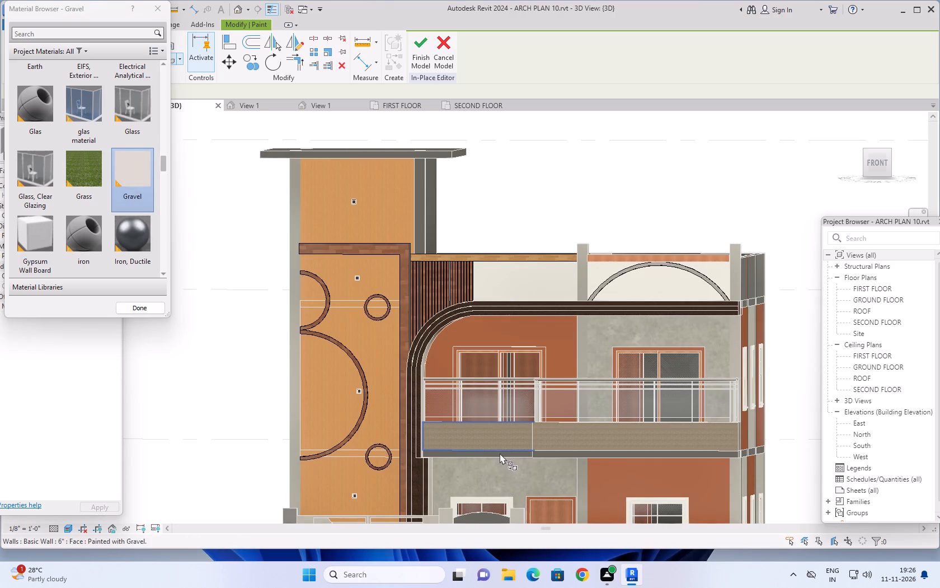
Paint the two floor-edge strips directly beneath the balcony's front parapet walls with Gravel.
scroll(500, 453, up, 7)
click(504, 453)
click(662, 453)
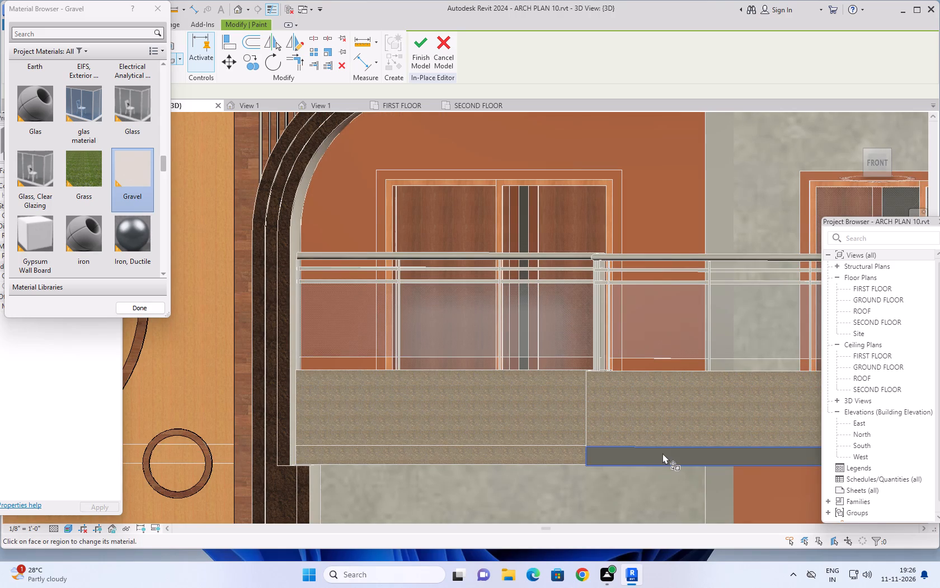
Paint the balcony's end face on the house's right side and the floor edge beneath it with Gravel.
scroll(614, 435, down, 8)
middle_drag(682, 428, 593, 428)
shift+middle_drag(680, 438, 547, 469)
click(547, 438)
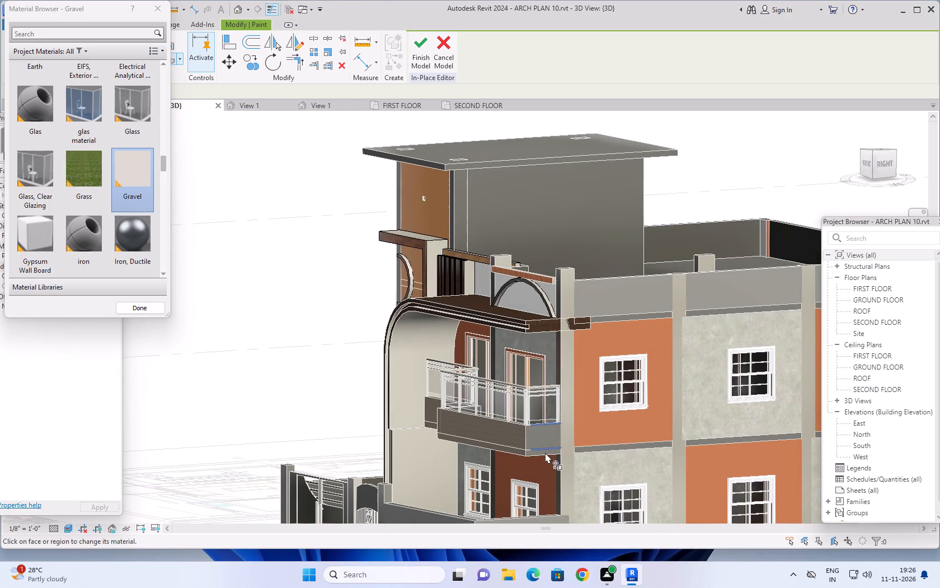
scroll(540, 454, up, 6)
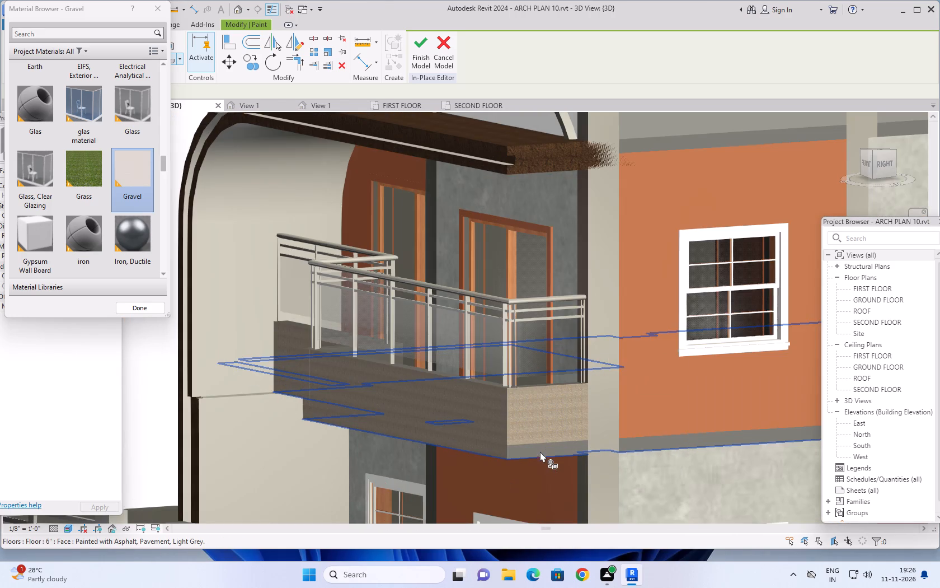
click(540, 449)
Finish the in-place model edit, keeping the applied face paint.
scroll(481, 433, down, 3)
middle_drag(473, 429, 665, 447)
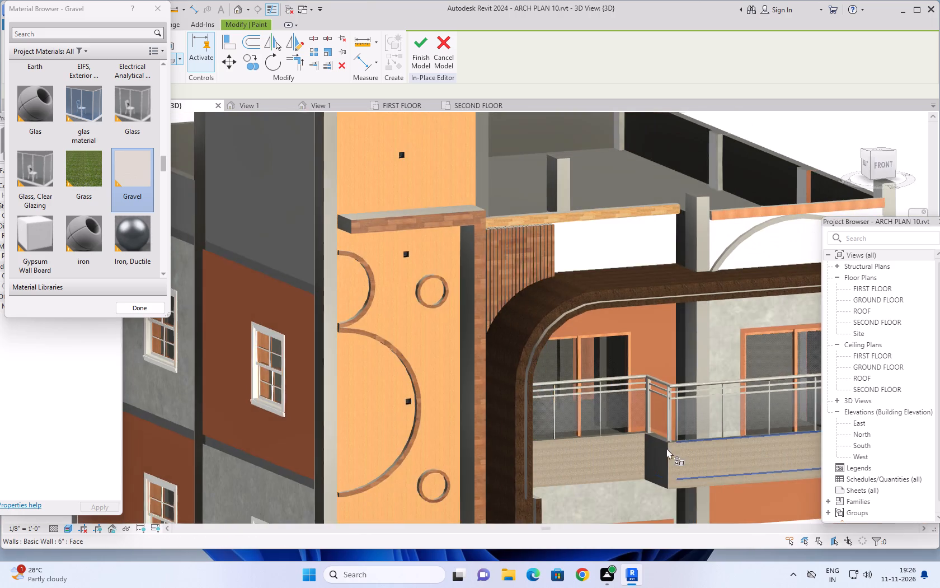
scroll(666, 448, down, 7)
middle_drag(681, 455, 621, 432)
scroll(622, 431, down, 3)
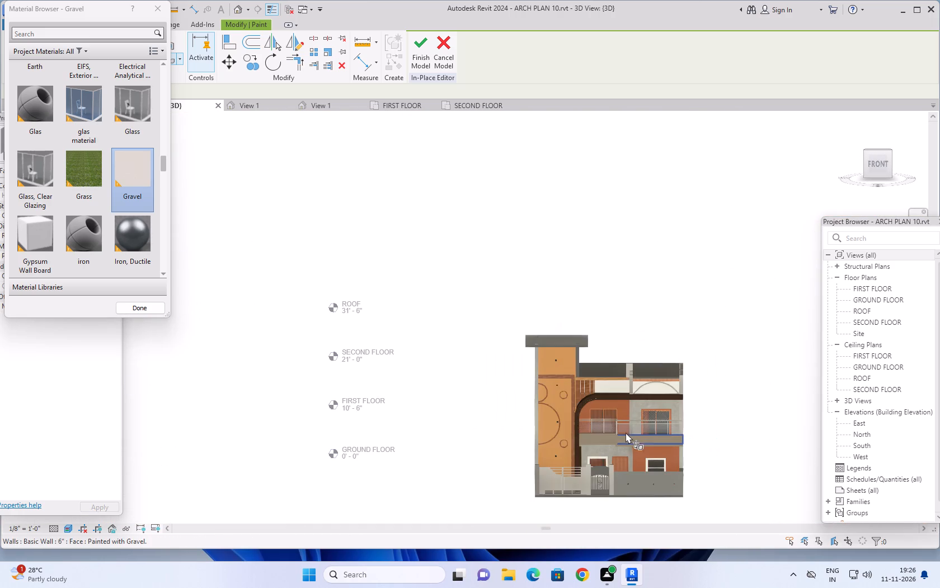
middle_drag(471, 432, 429, 449)
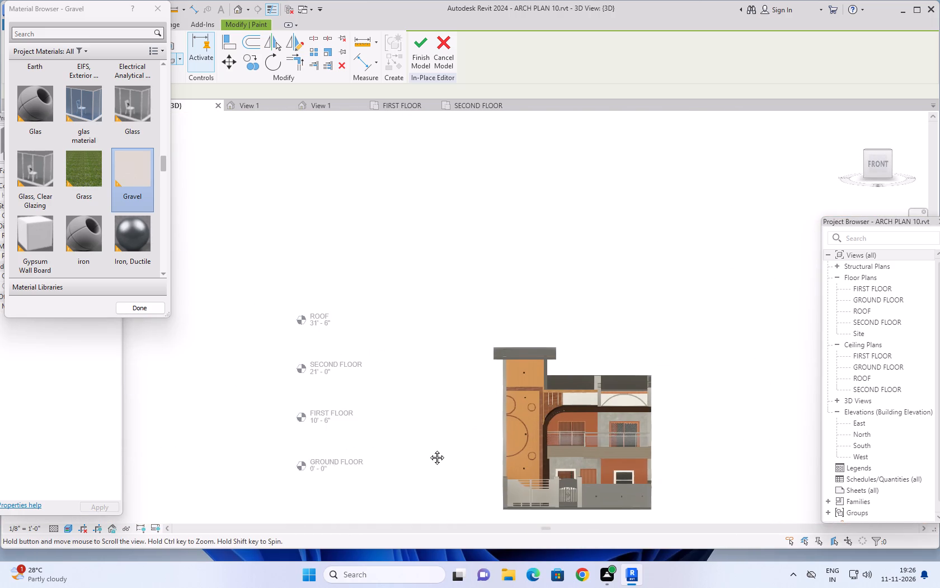
middle_drag(429, 449, 428, 450)
scroll(428, 451, up, 1)
scroll(439, 447, down, 1)
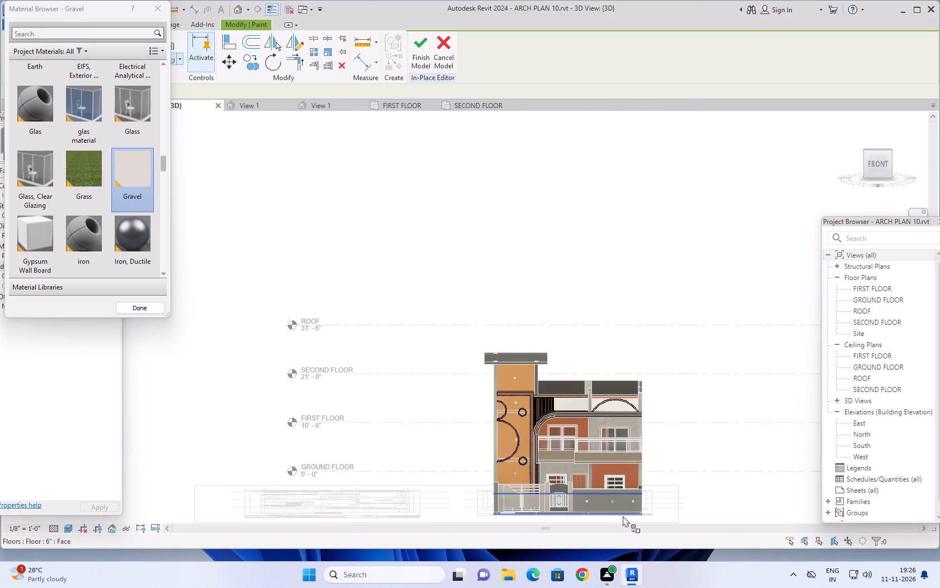
click(420, 53)
Examine the painted house in the 3D view and frame its full front facade.
shift+middle_drag(669, 427, 668, 404)
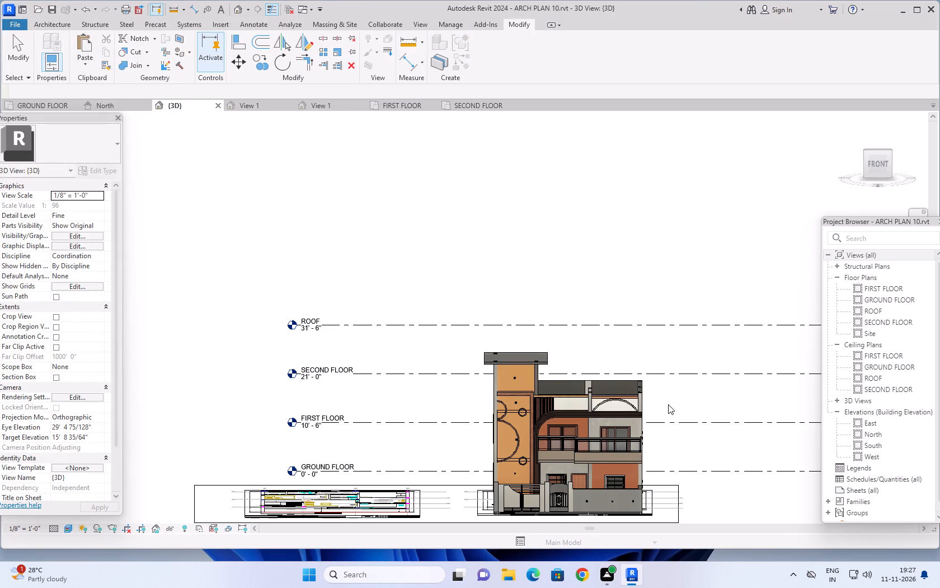
shift+middle_drag(668, 404, 669, 402)
scroll(679, 413, down, 3)
middle_drag(674, 423, 642, 384)
scroll(650, 403, down, 1)
shift+middle_drag(650, 404, 659, 362)
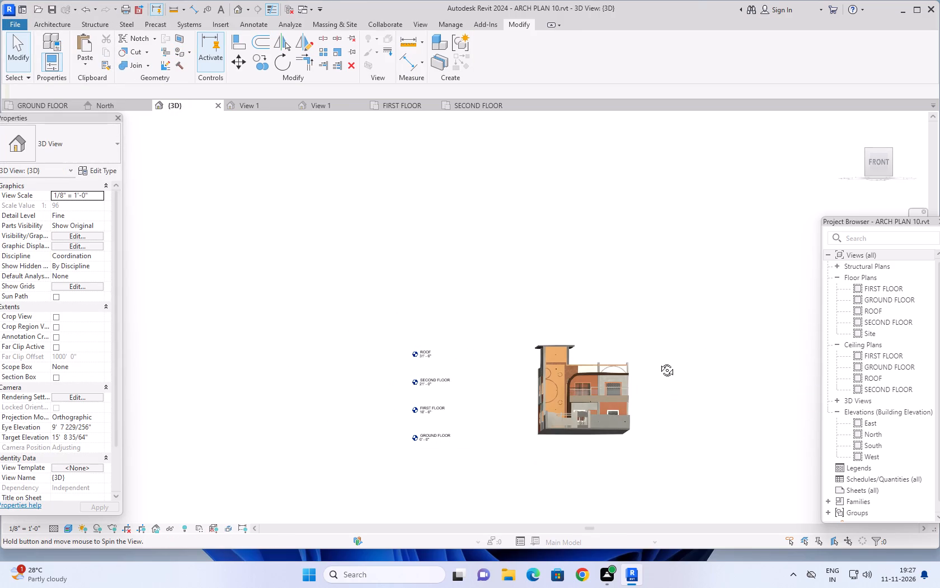
shift+middle_drag(659, 362, 656, 371)
scroll(656, 372, up, 1)
scroll(657, 376, down, 3)
middle_drag(671, 402, 636, 423)
scroll(613, 438, up, 4)
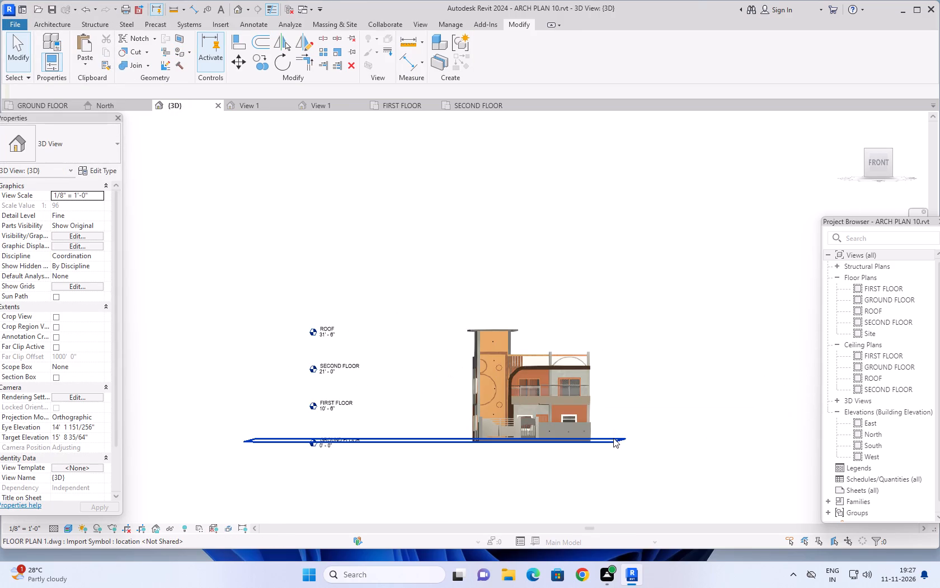
scroll(613, 438, up, 2)
middle_drag(652, 375, 648, 388)
scroll(645, 389, up, 2)
middle_drag(651, 384, 706, 380)
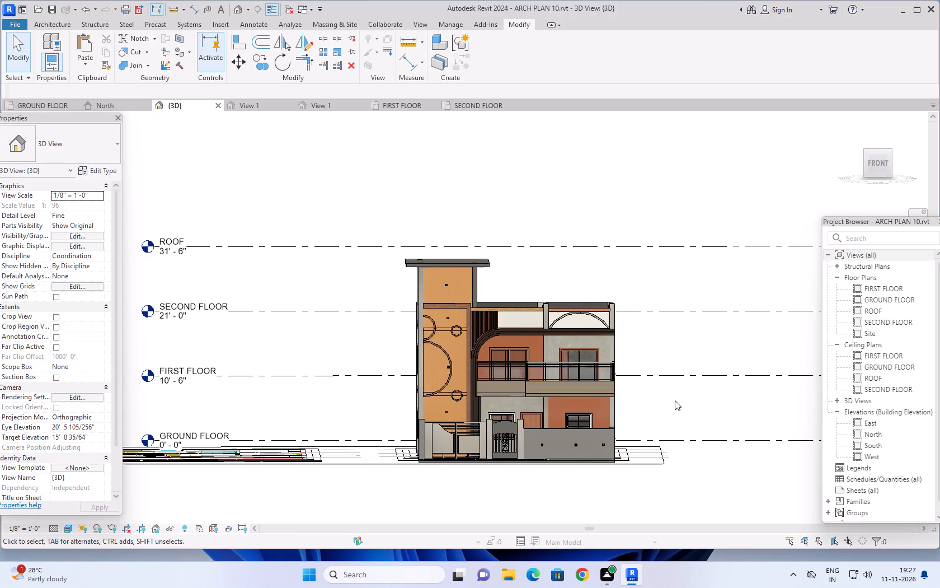
key(Escape)
key(Escape)
middle_drag(673, 413, 669, 412)
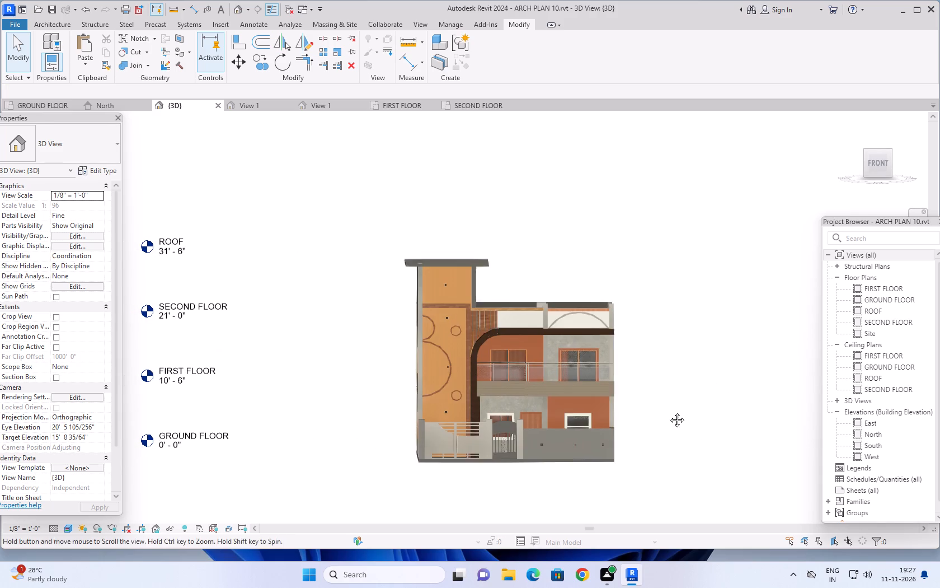
middle_drag(669, 412, 665, 410)
scroll(660, 412, up, 2)
middle_drag(665, 412, 698, 388)
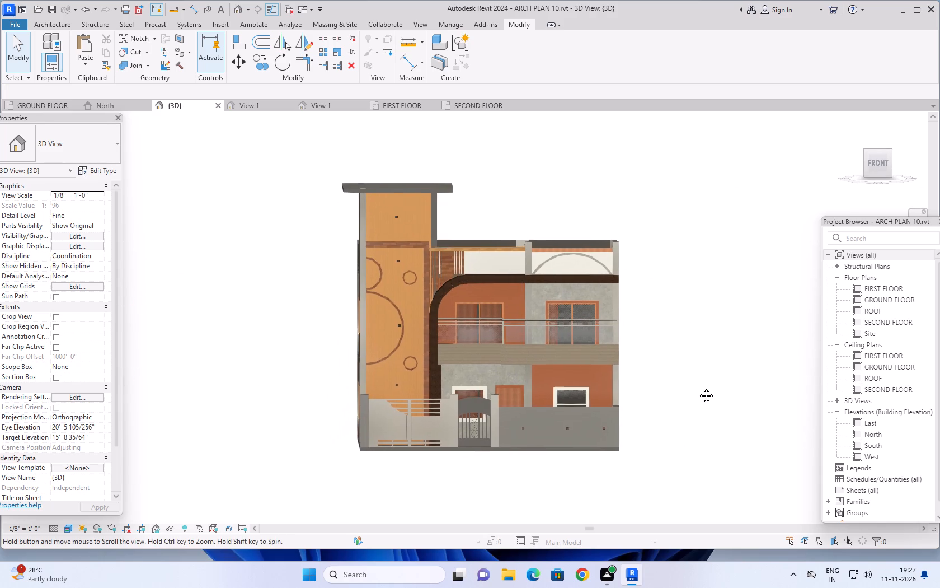
middle_drag(698, 388, 706, 390)
key(Escape)
key(Escape)
key(Escape)
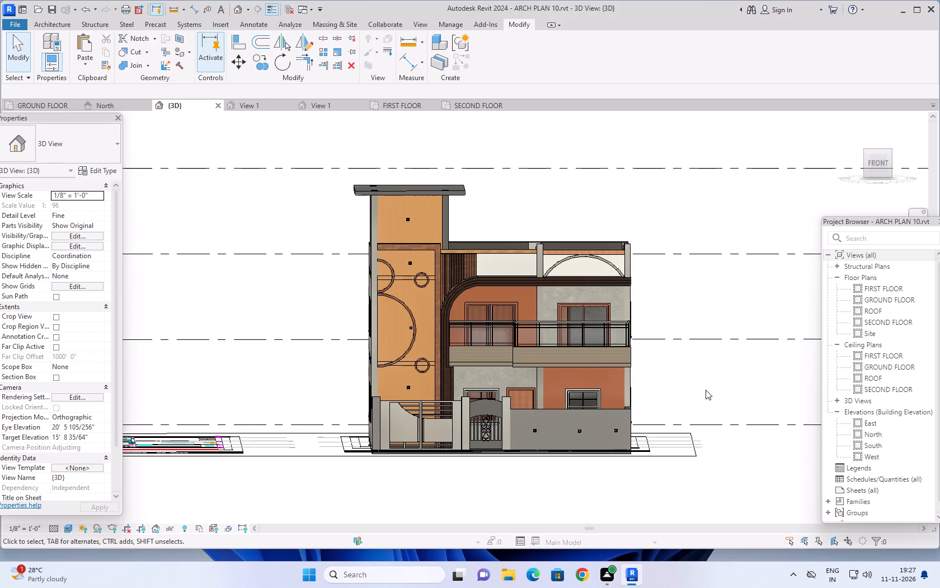
Start rendering setup for the 3D view and set the lighting scheme to Exterior: Artificial only.
text(RR)
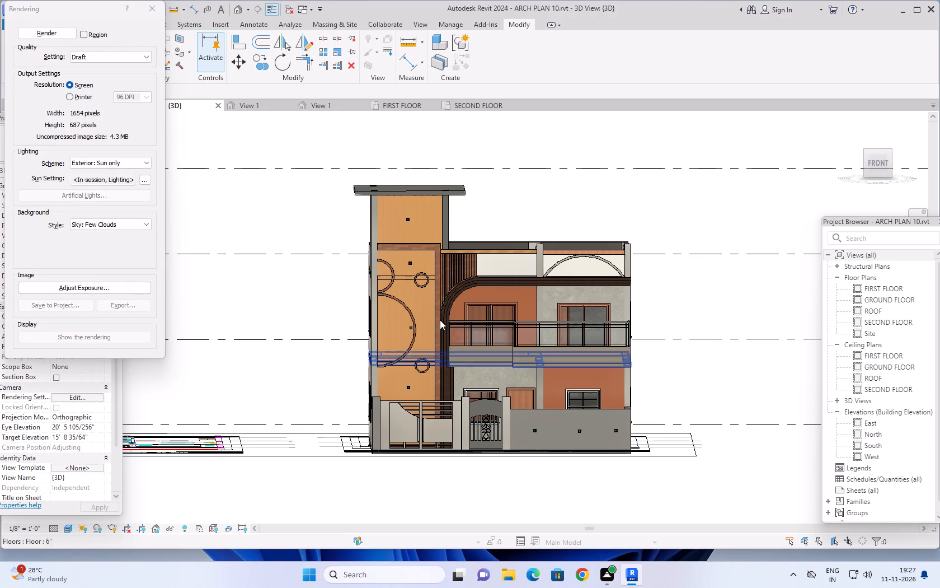
click(139, 164)
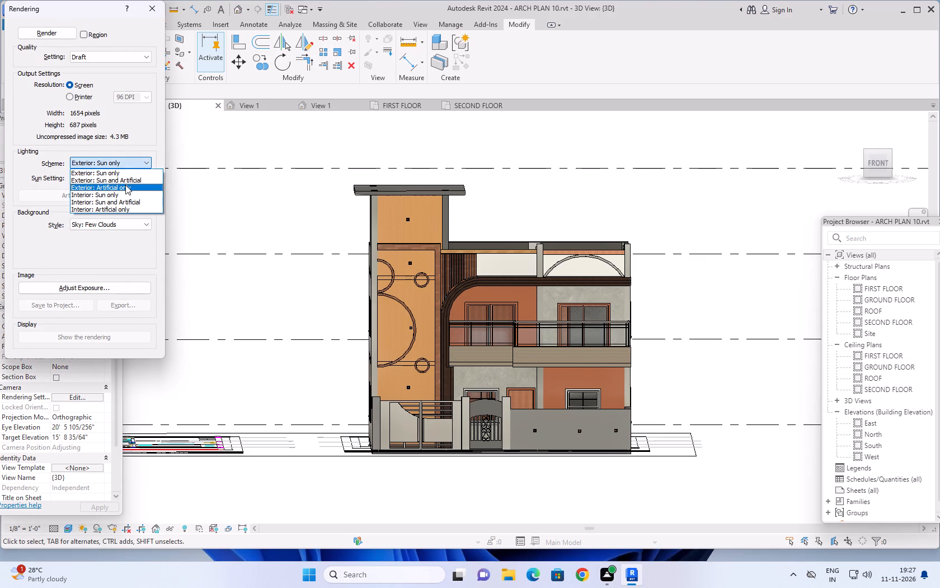
click(125, 185)
click(142, 177)
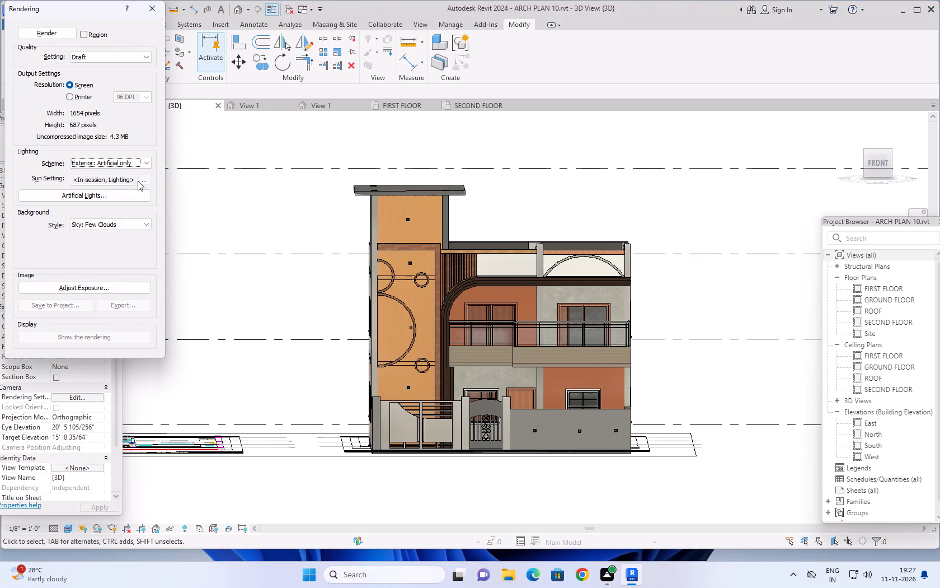
click(147, 179)
click(143, 181)
Set the render quality to Medium and the output resolution to Printer at 300 DPI.
click(140, 57)
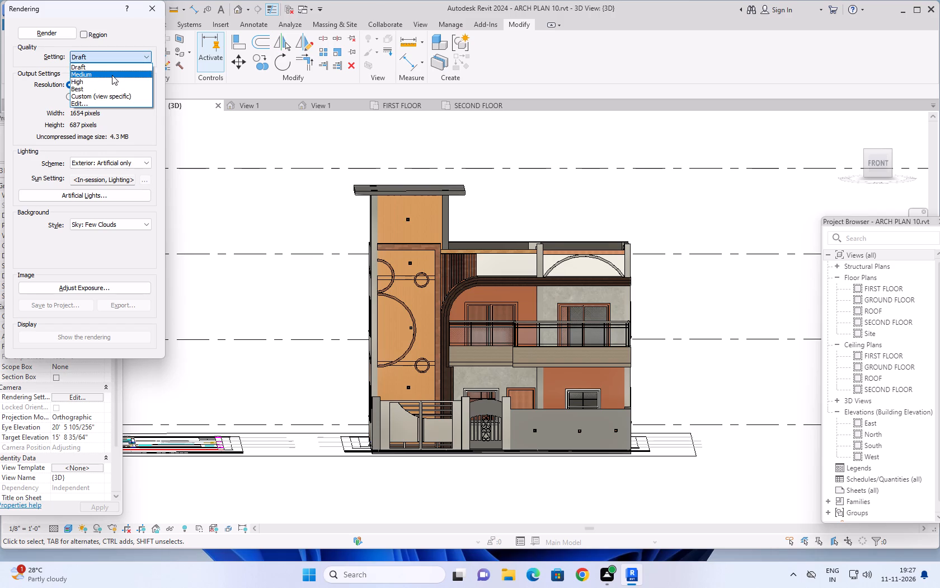
click(112, 75)
click(70, 98)
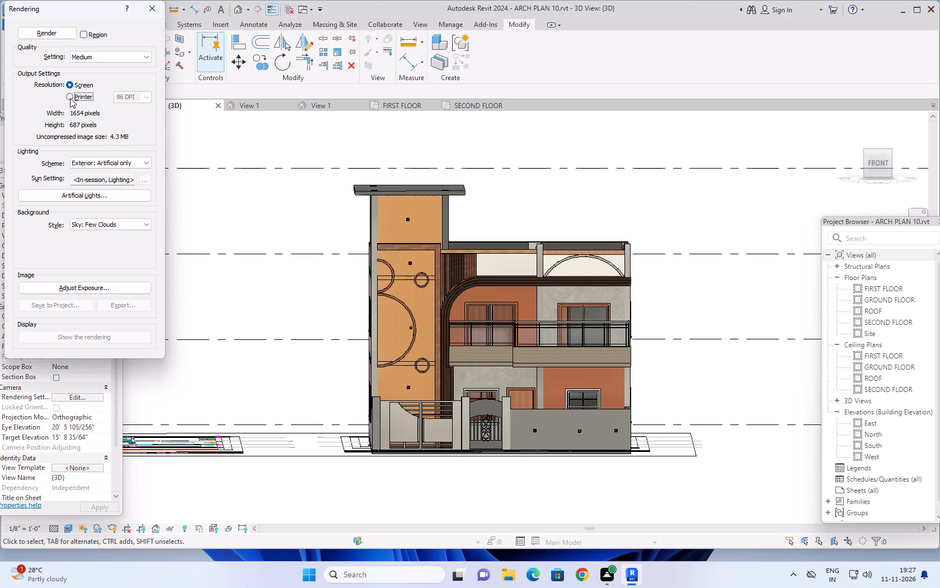
click(131, 99)
click(147, 95)
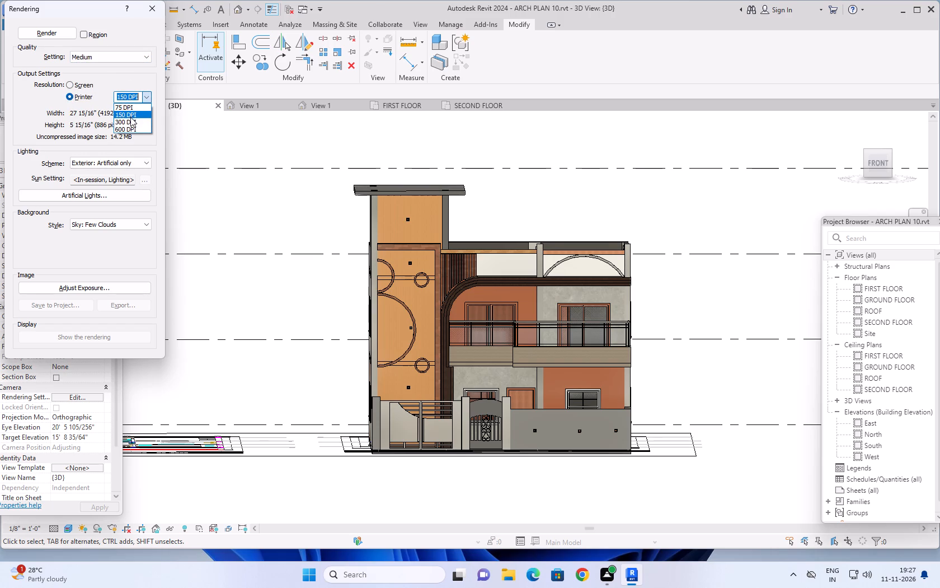
click(130, 119)
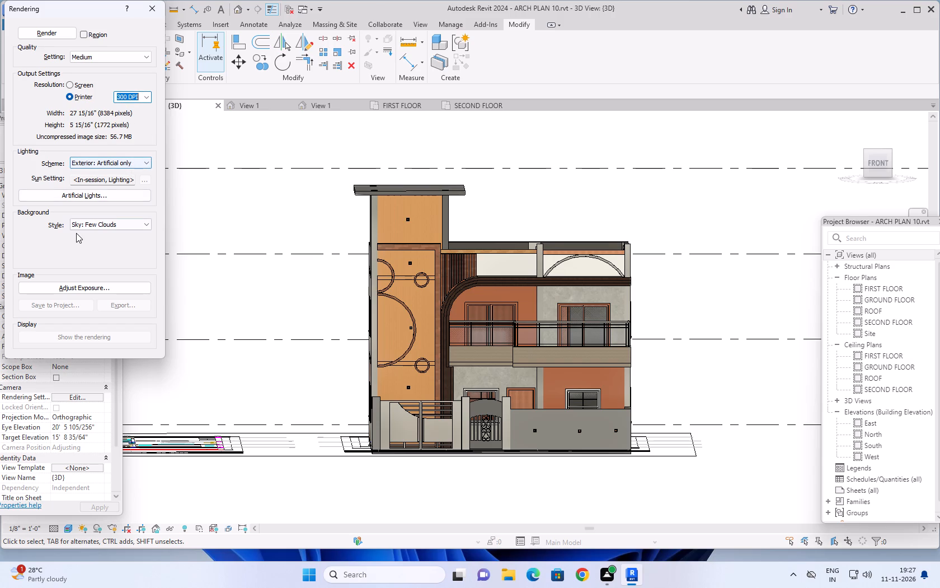
Render the house front with the Sky: Few Clouds background, inspect the image, and close the rendering settings.
click(139, 221)
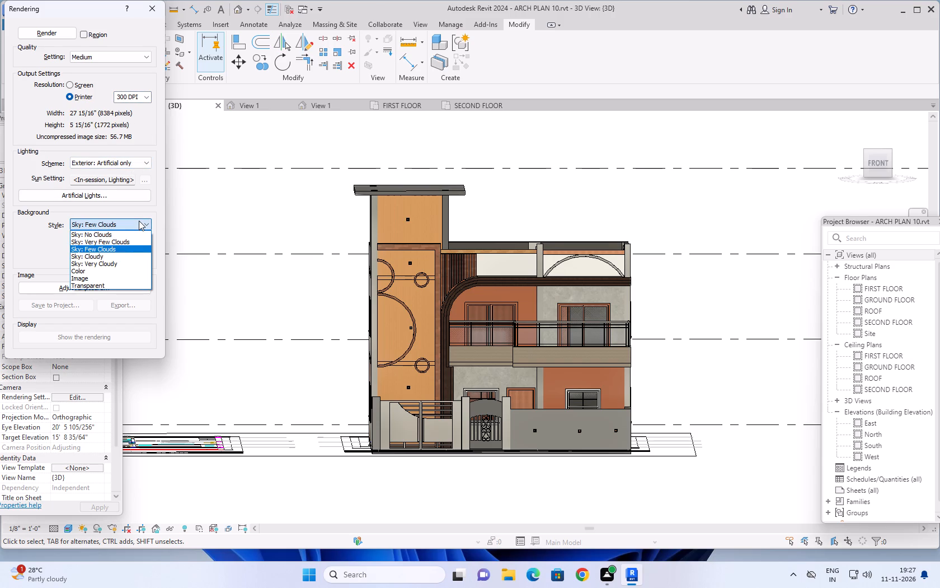
click(139, 221)
scroll(93, 259, down, 1)
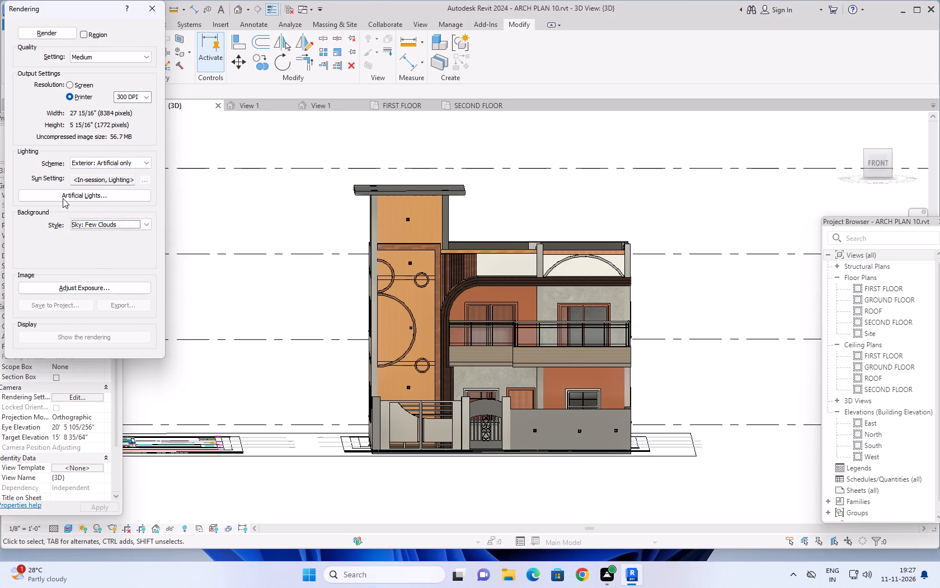
click(51, 34)
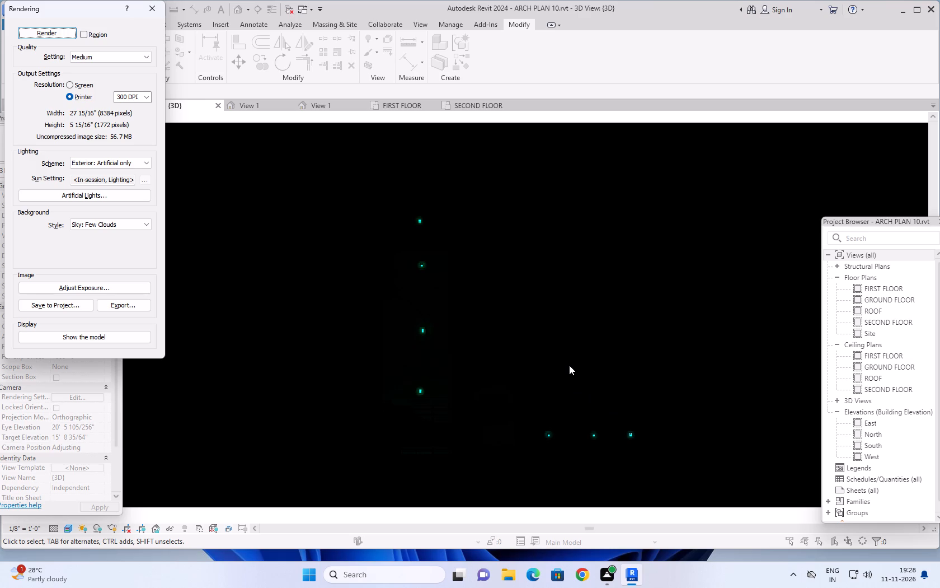
scroll(542, 361, down, 7)
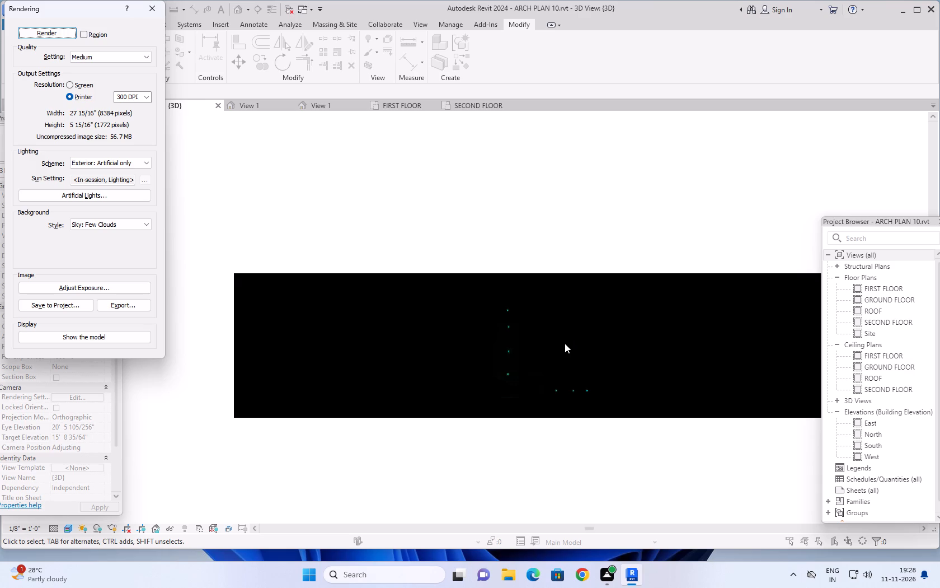
scroll(577, 330, up, 2)
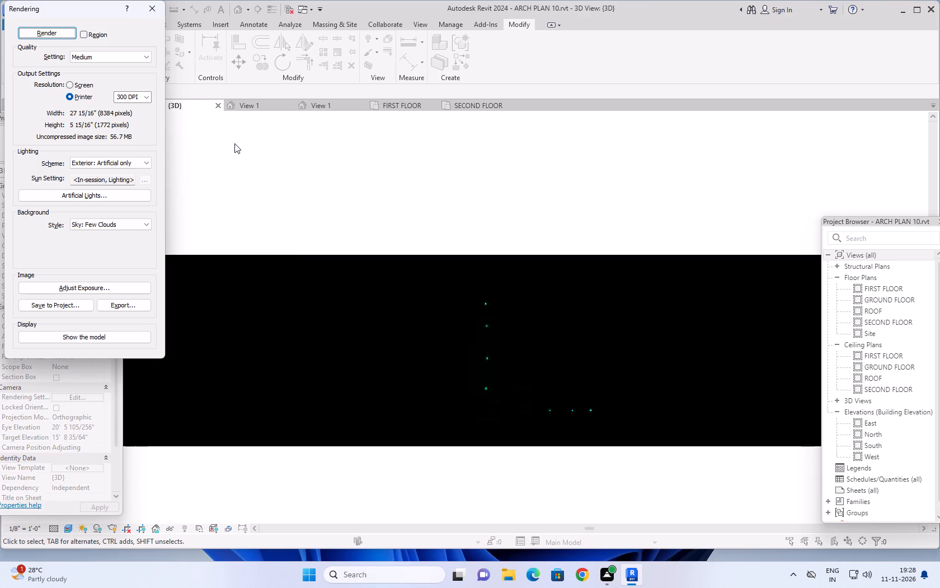
click(153, 11)
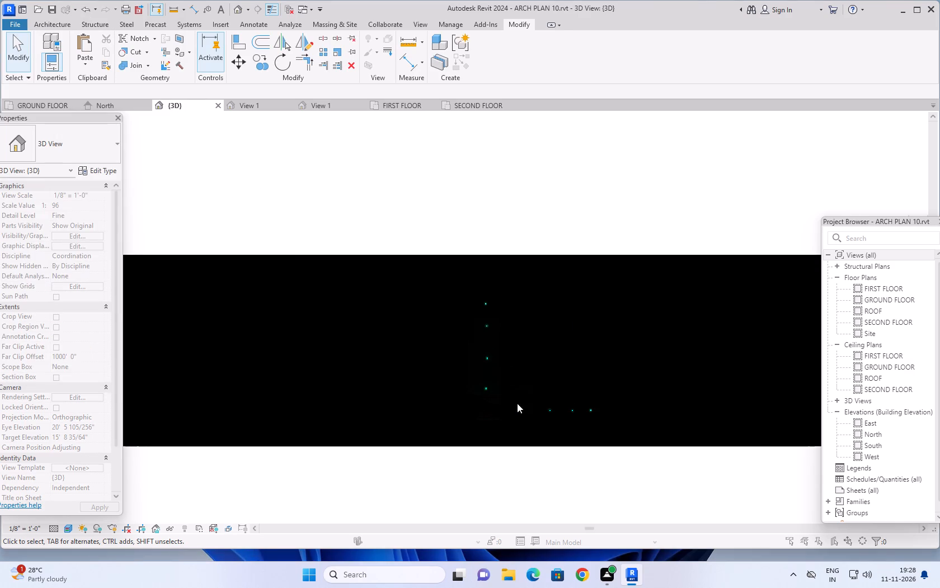
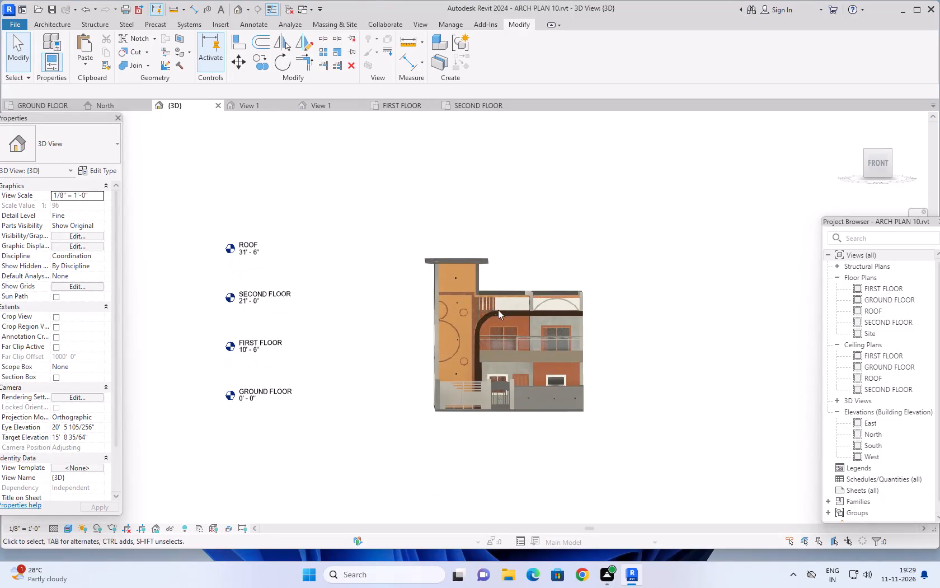
Examine the painted front facade in the 3D view, checking the tower, parapets and balcony finishes.
scroll(495, 310, up, 4)
scroll(448, 296, up, 2)
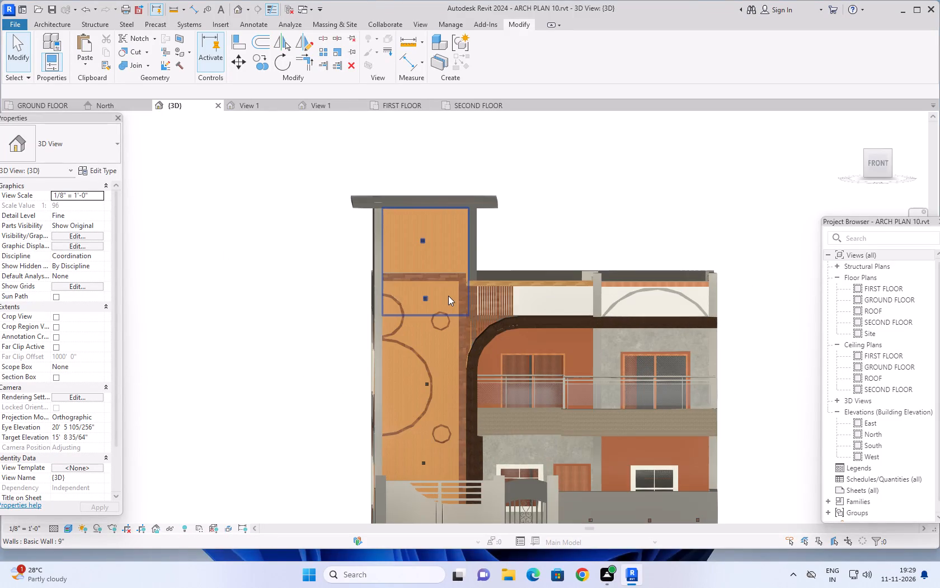
scroll(632, 240, down, 2)
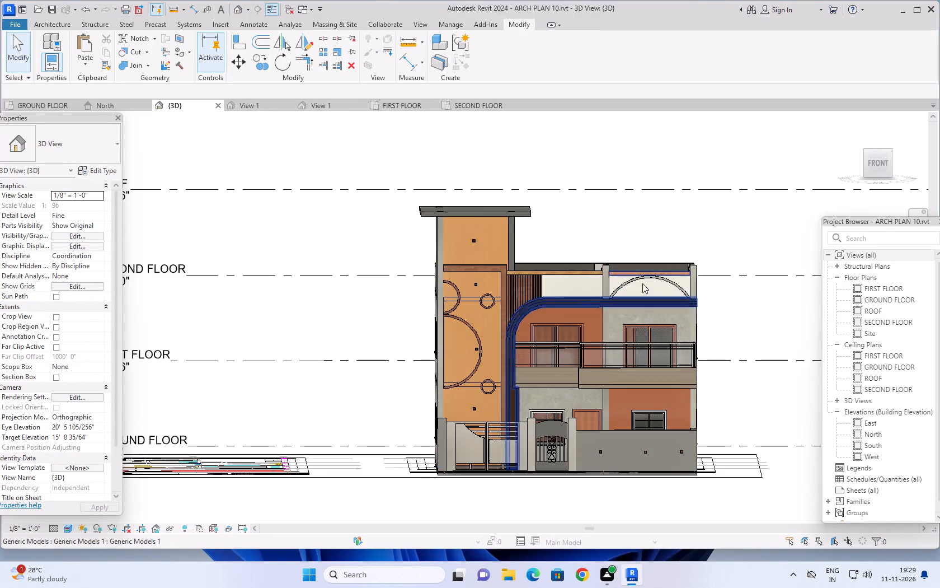
scroll(618, 275, up, 6)
scroll(421, 256, down, 1)
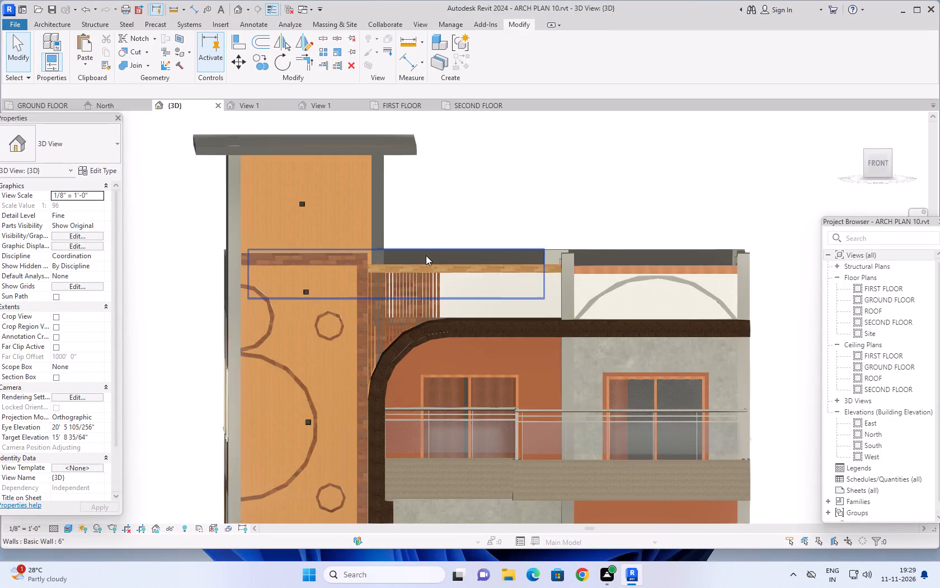
scroll(426, 255, down, 1)
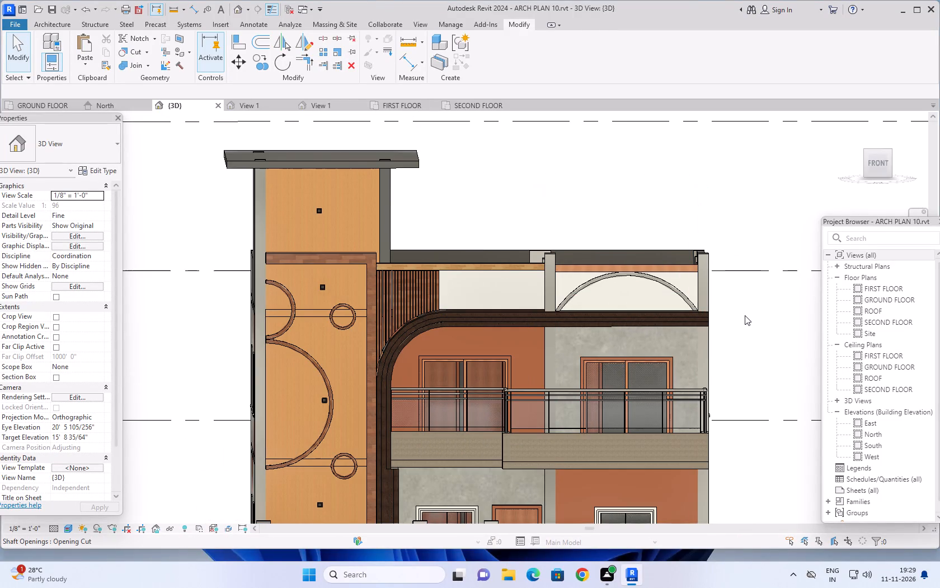
shift+middle_drag(741, 320, 740, 302)
scroll(741, 303, up, 1)
scroll(744, 308, down, 1)
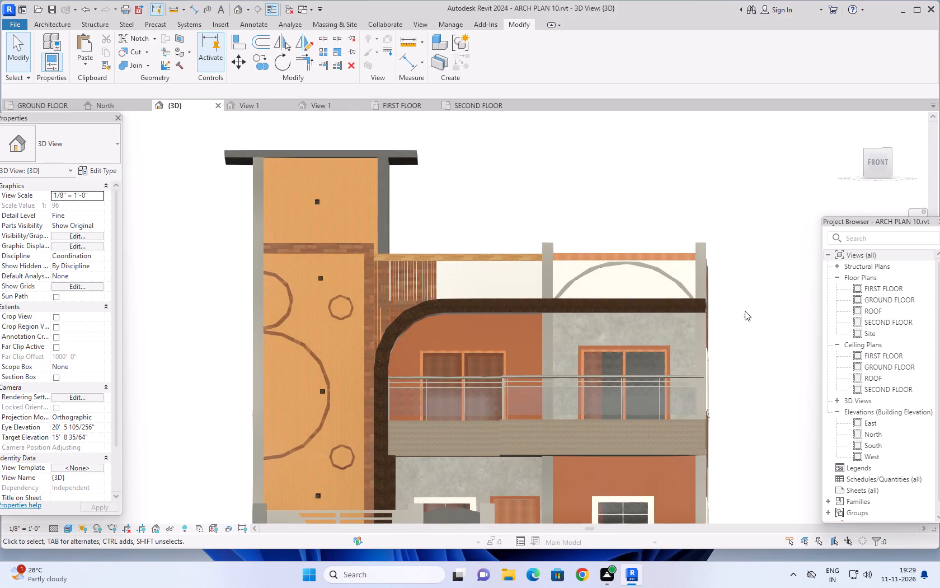
scroll(745, 311, down, 2)
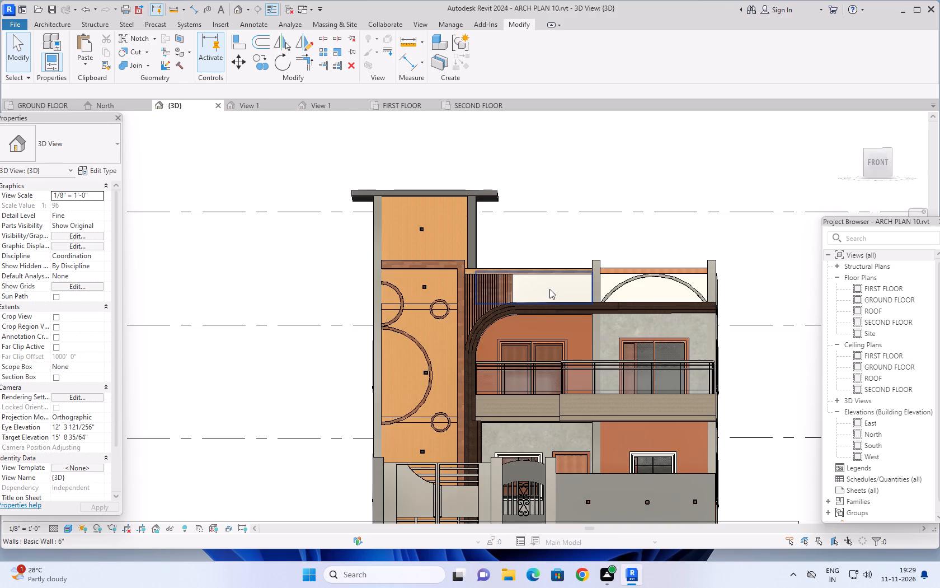
scroll(550, 290, down, 1)
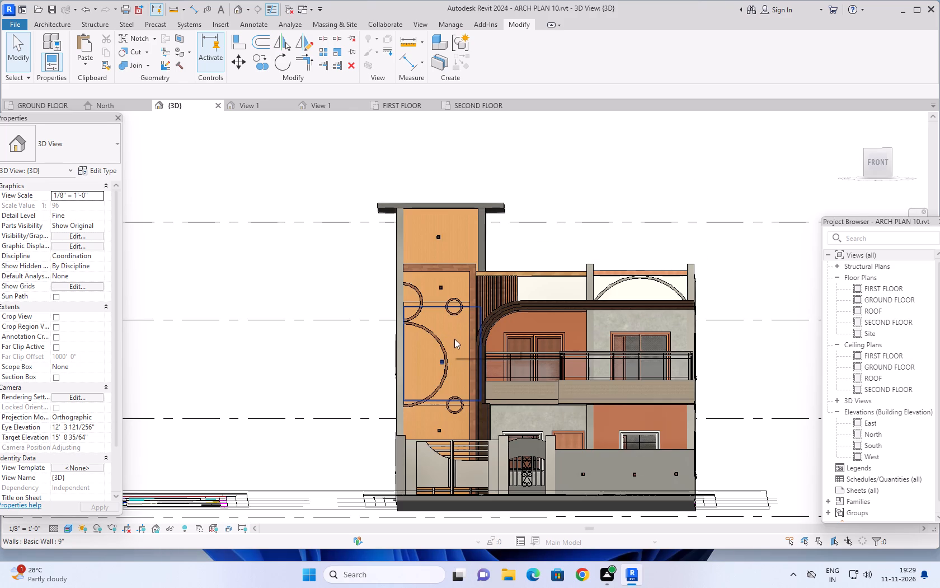
middle_click(321, 342)
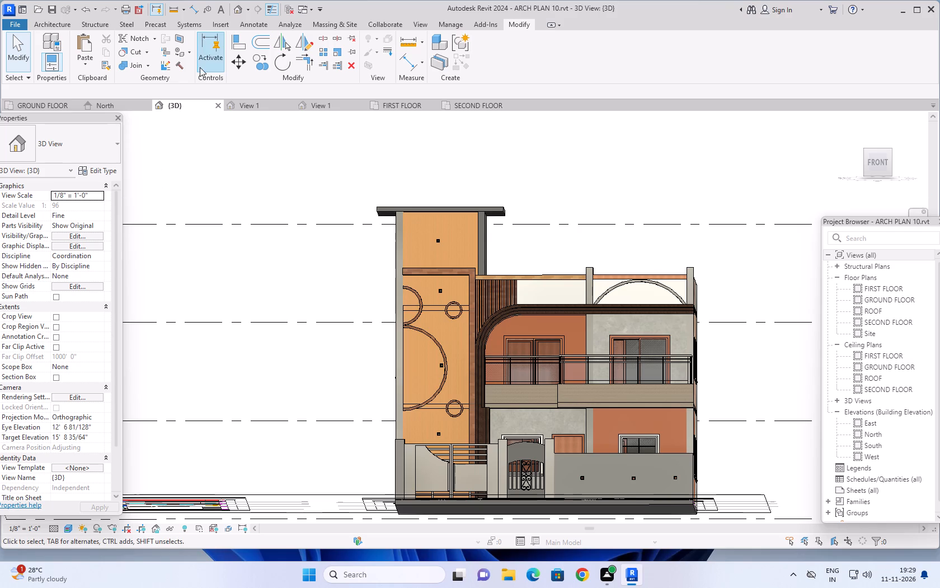
Dismiss the save reminder and save the project.
click(174, 49)
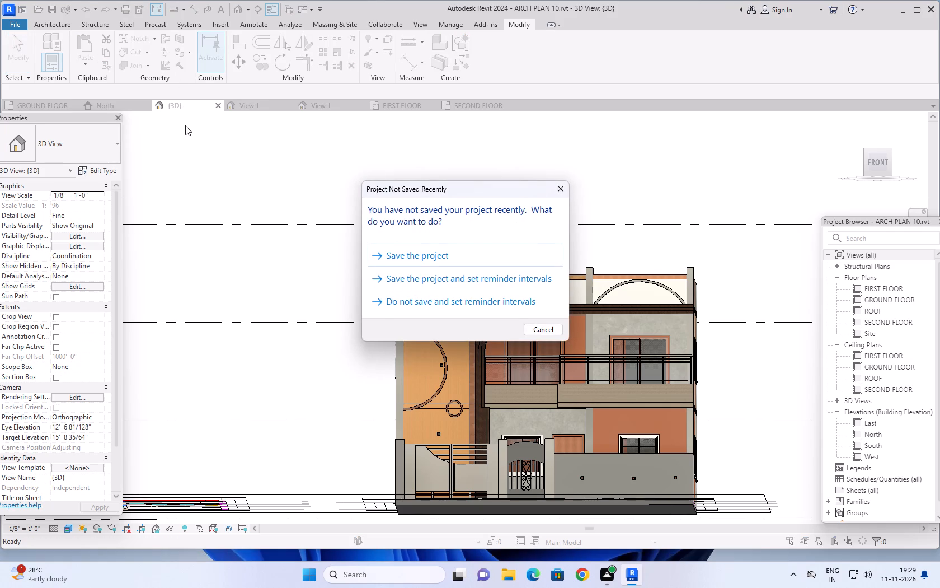
click(557, 187)
key(ctrl+s)
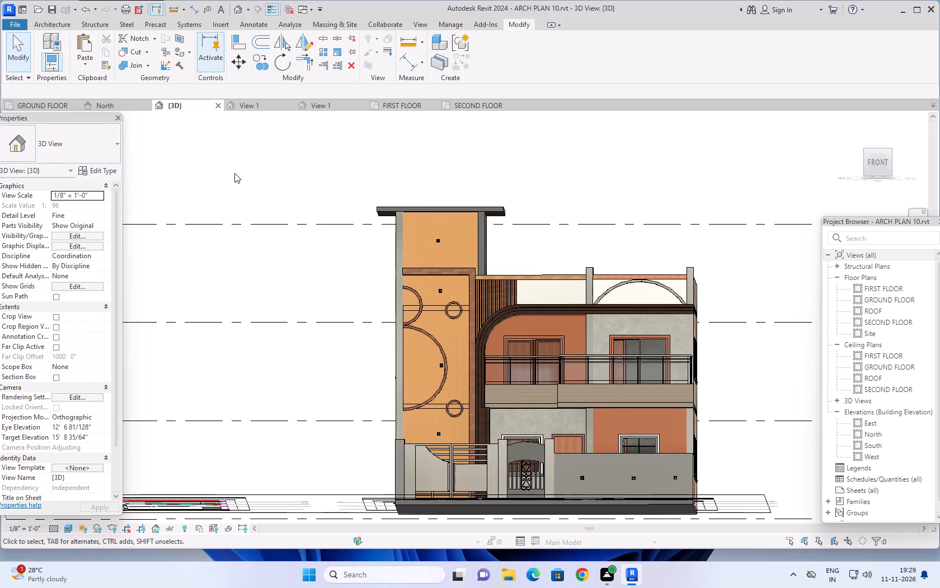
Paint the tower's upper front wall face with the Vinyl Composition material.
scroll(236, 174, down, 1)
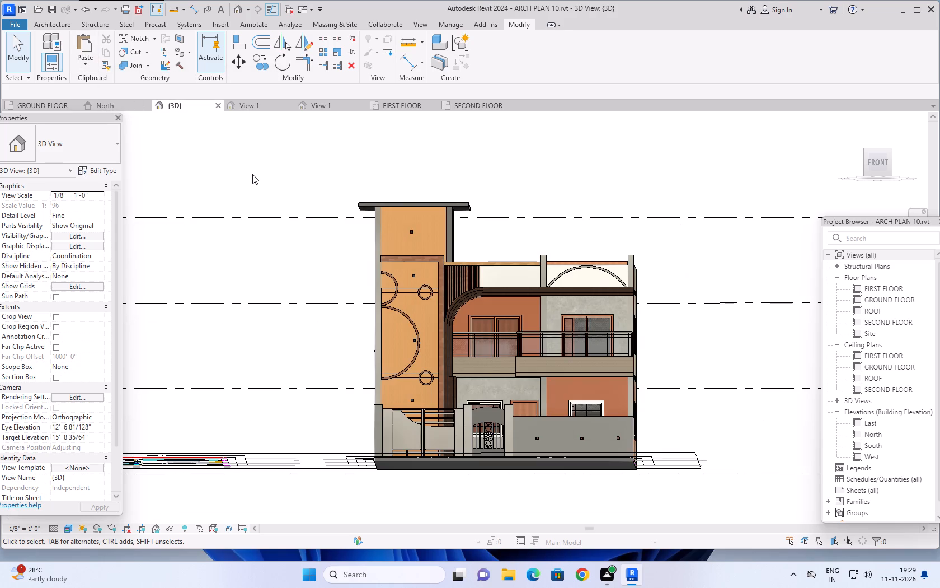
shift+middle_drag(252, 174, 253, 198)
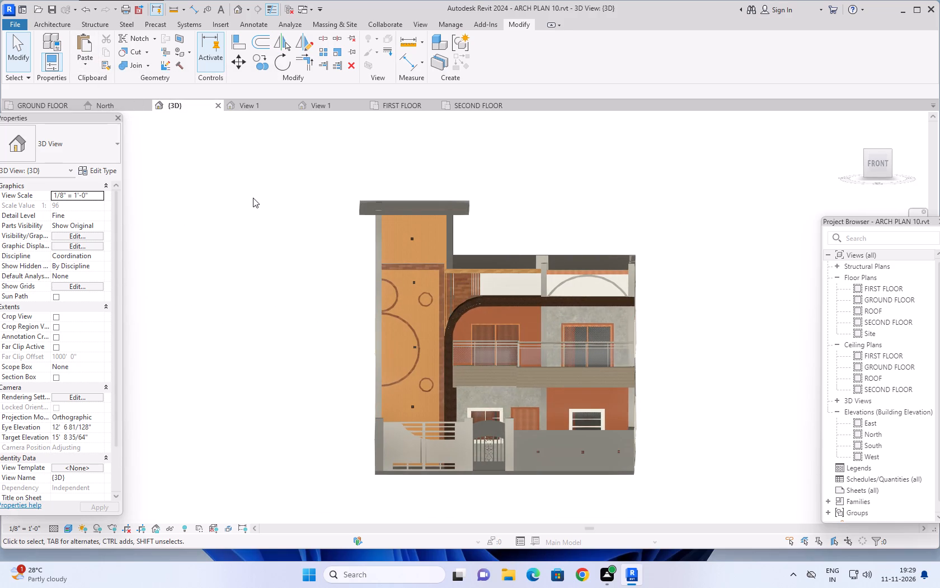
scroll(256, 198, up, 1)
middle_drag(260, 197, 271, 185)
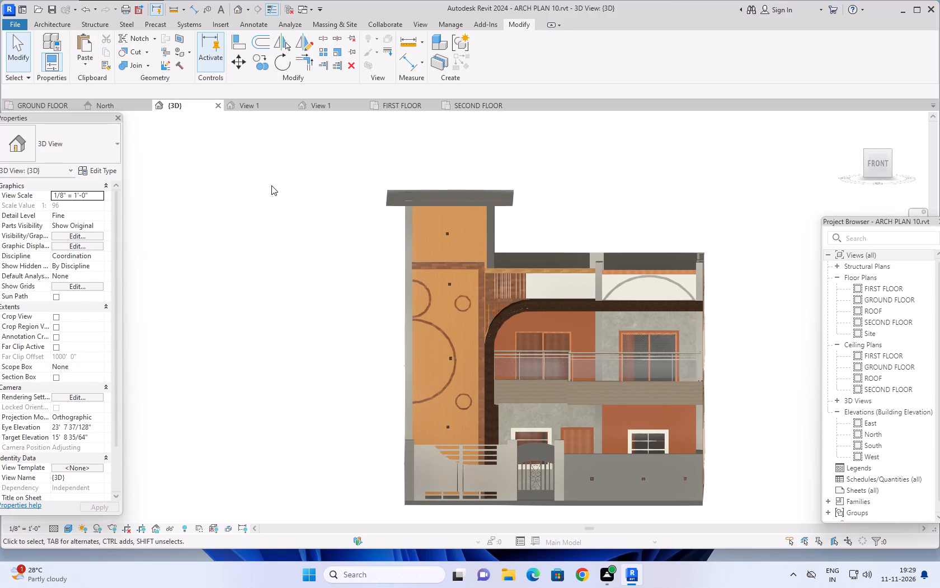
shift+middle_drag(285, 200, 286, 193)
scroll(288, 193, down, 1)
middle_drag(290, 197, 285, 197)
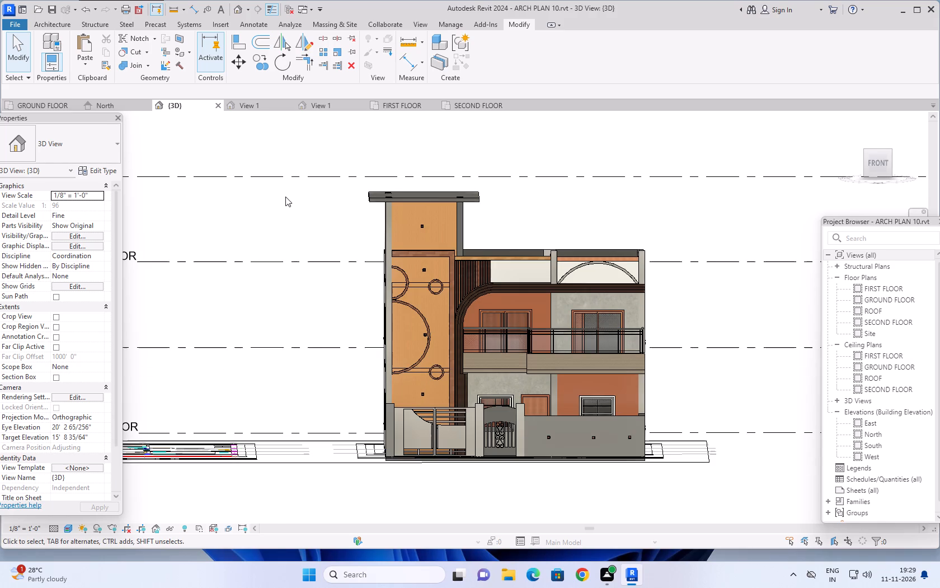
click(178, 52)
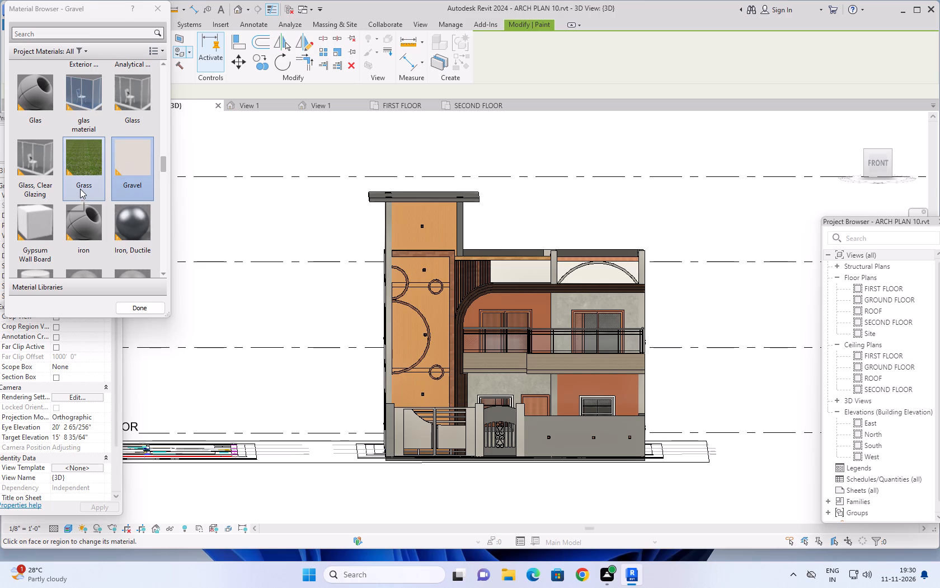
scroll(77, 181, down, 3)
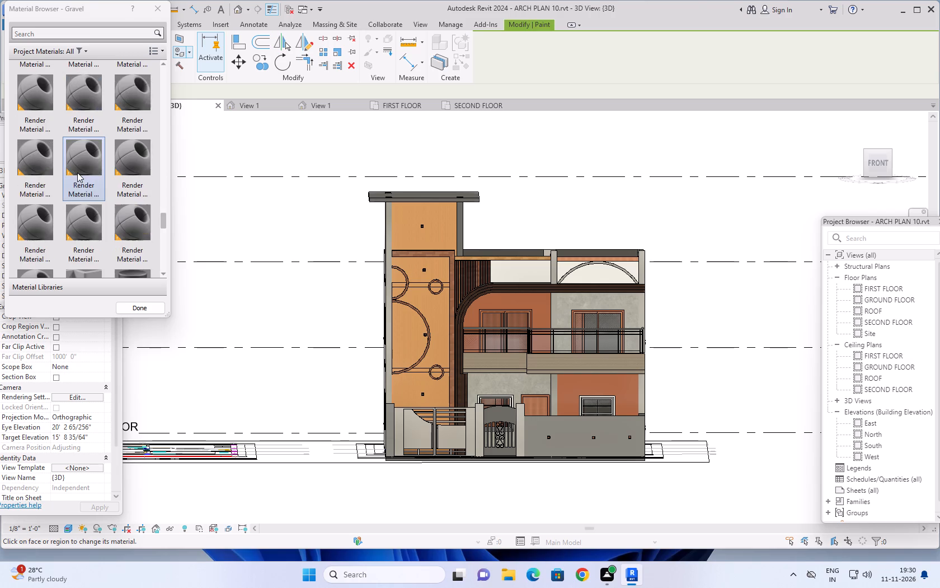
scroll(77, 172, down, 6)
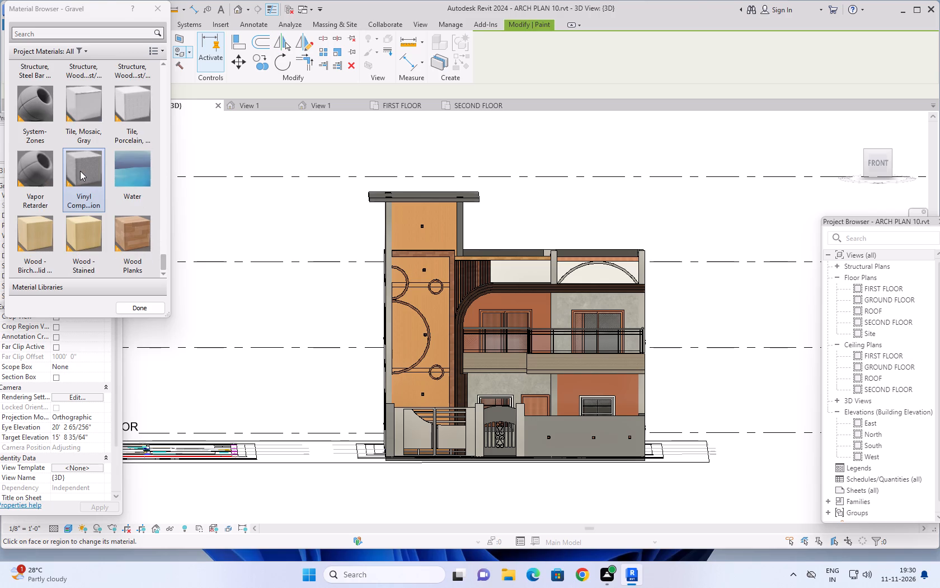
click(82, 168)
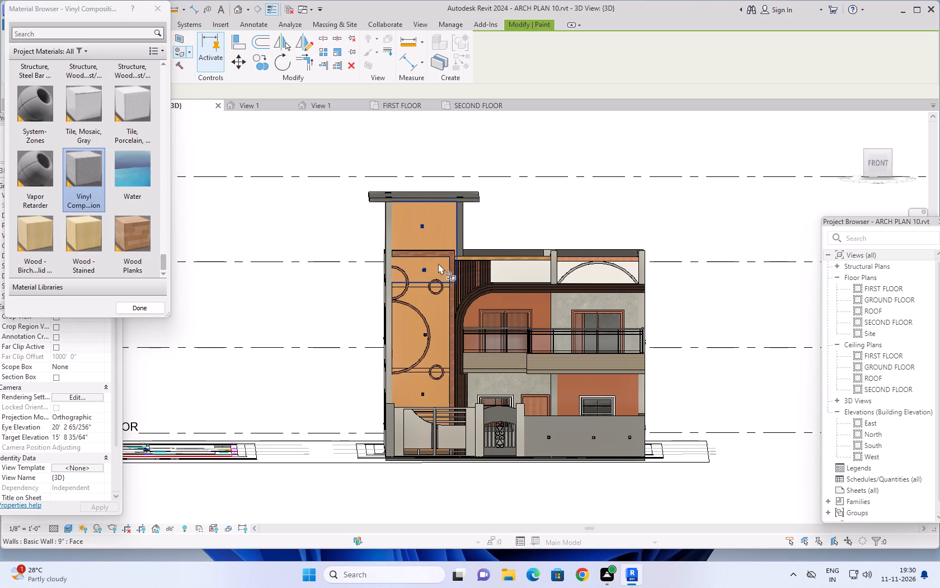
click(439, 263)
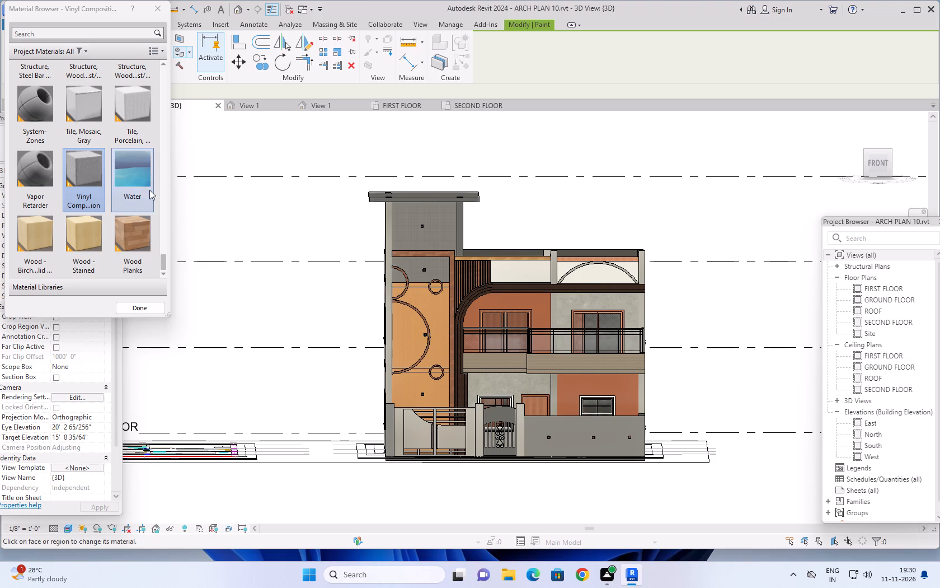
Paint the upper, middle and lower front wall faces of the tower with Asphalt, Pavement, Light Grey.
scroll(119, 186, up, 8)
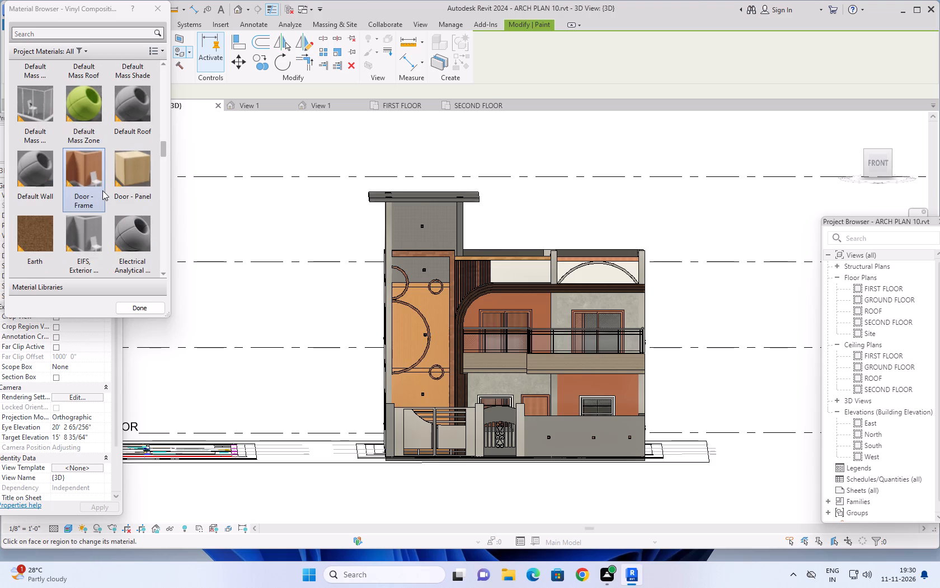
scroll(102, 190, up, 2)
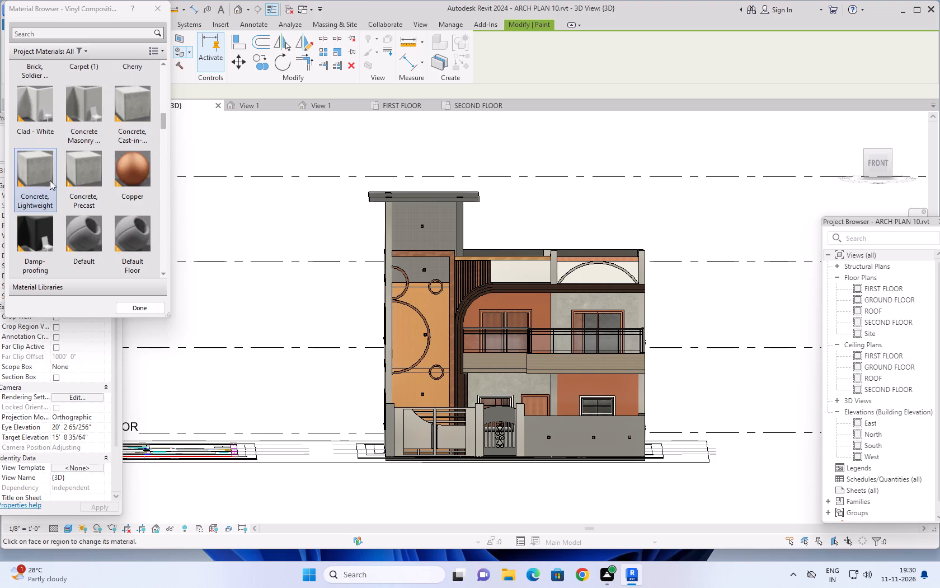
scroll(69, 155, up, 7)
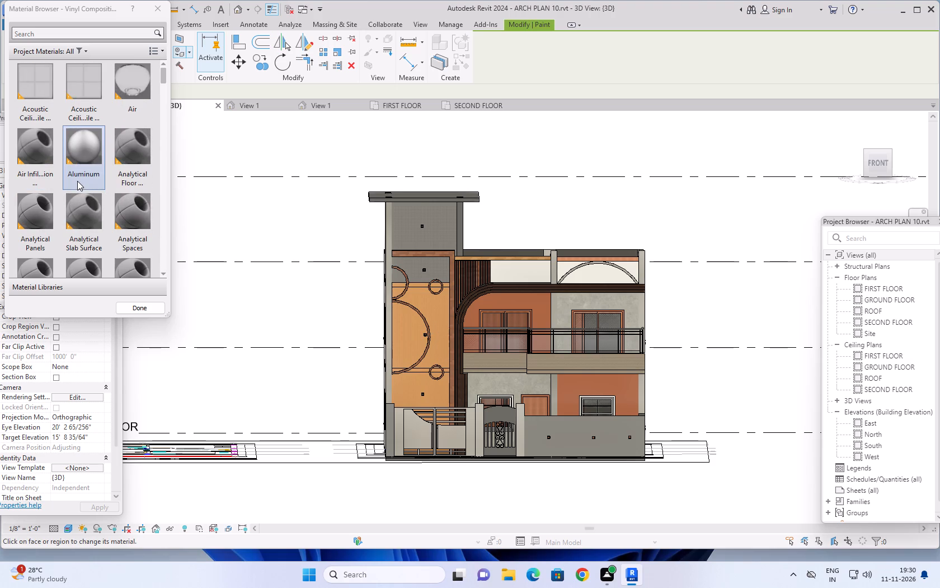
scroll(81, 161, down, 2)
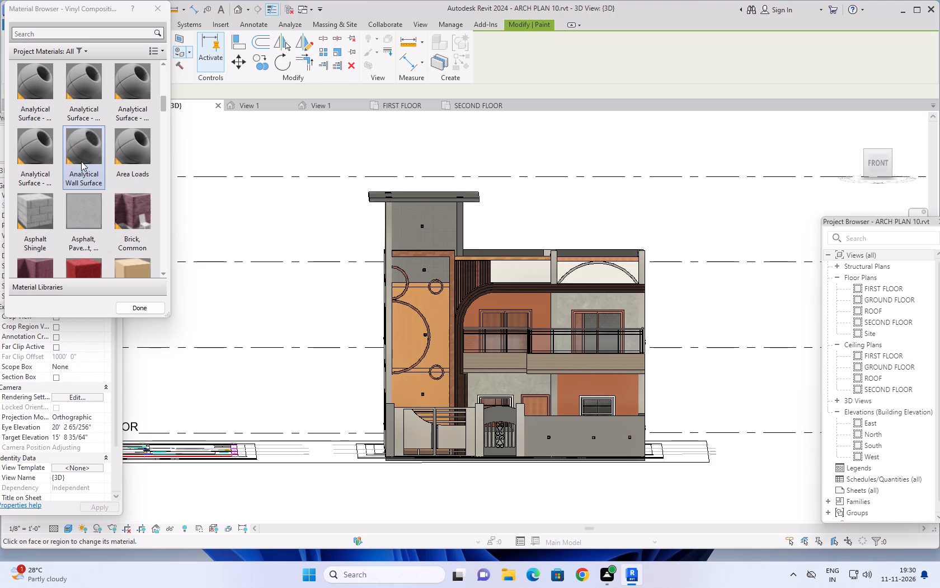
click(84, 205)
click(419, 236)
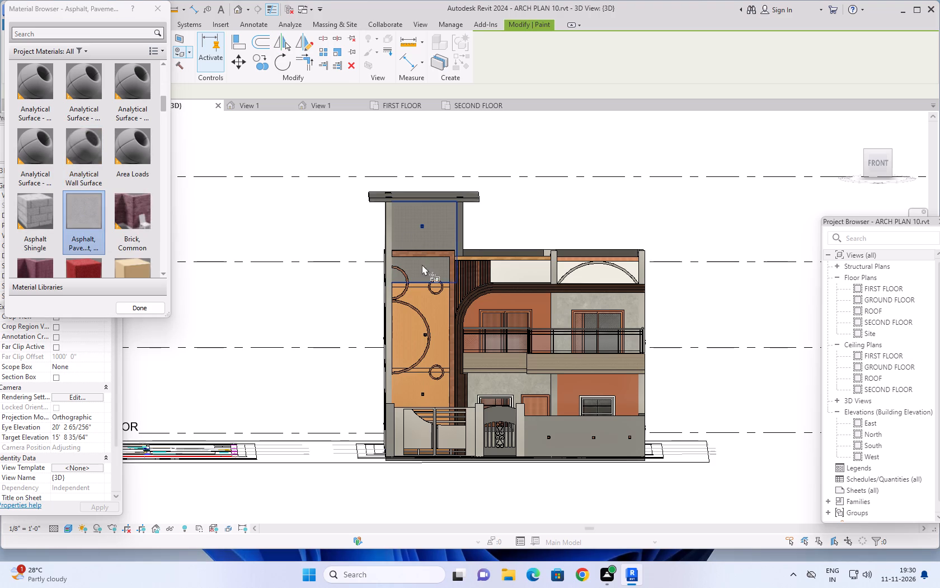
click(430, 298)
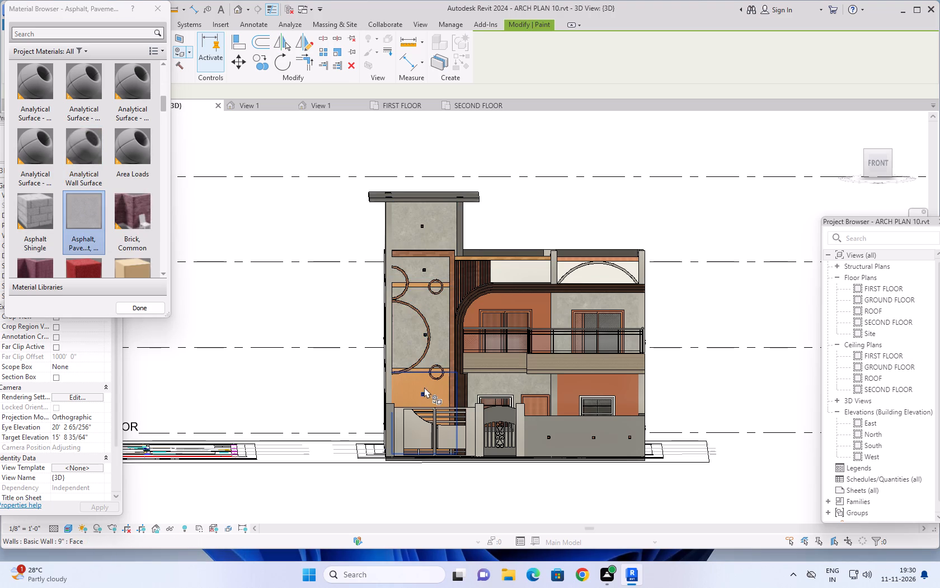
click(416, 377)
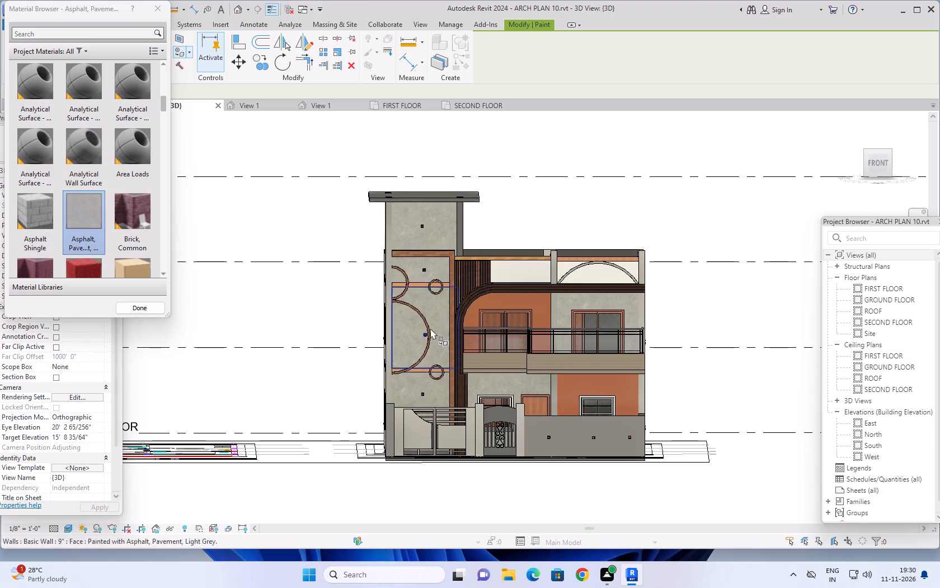
Paint the two floor-slab edge bands across the tower front with Asphalt, Pavement, Light Grey.
scroll(427, 293, up, 7)
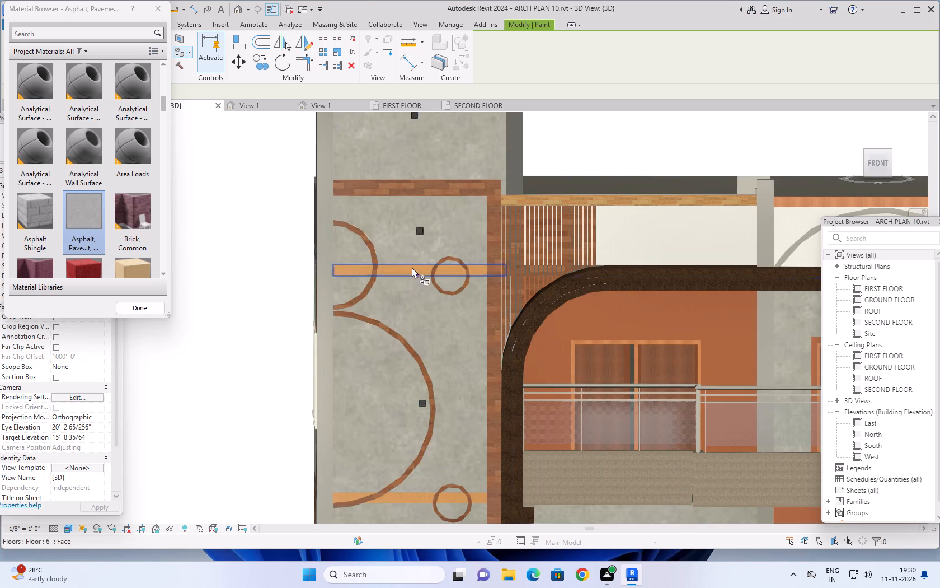
click(409, 270)
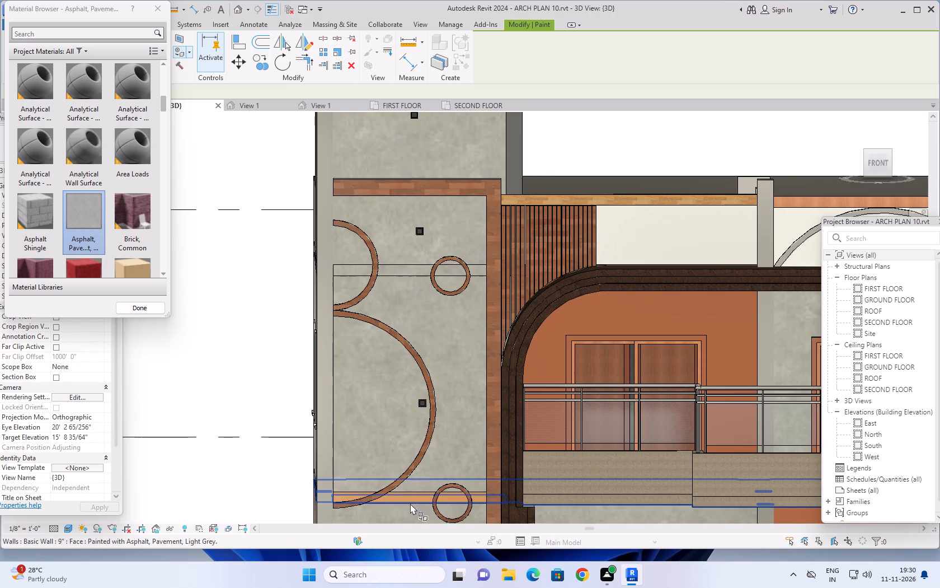
click(409, 497)
Paint the upper, middle and lower front wall faces of the tower with the Damp-proofing material.
scroll(444, 402, down, 5)
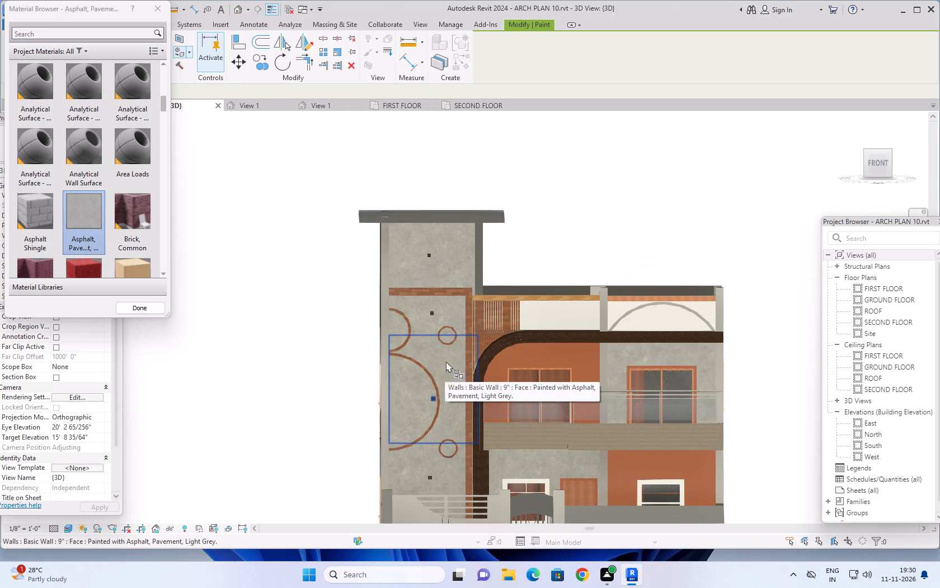
scroll(444, 365, down, 2)
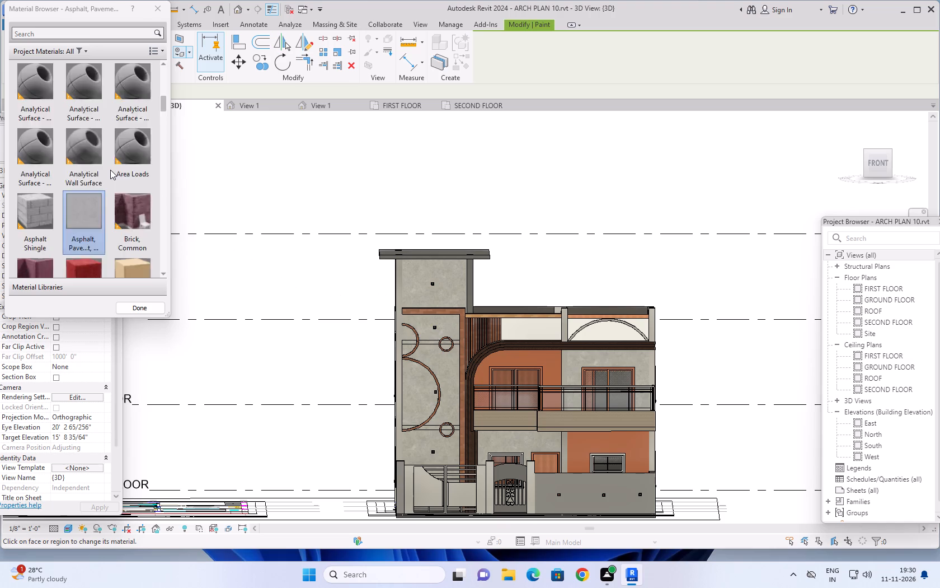
scroll(110, 170, down, 2)
click(27, 72)
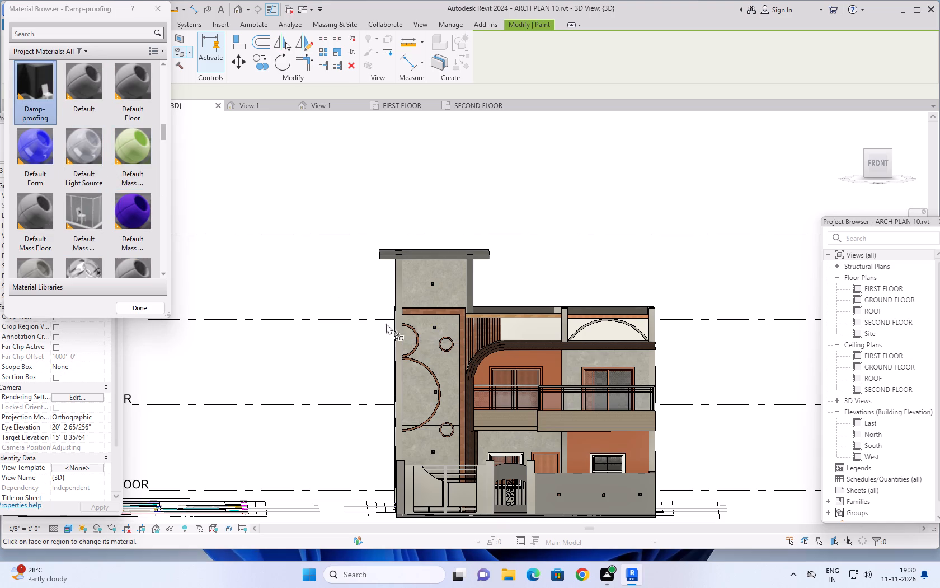
click(419, 292)
click(444, 388)
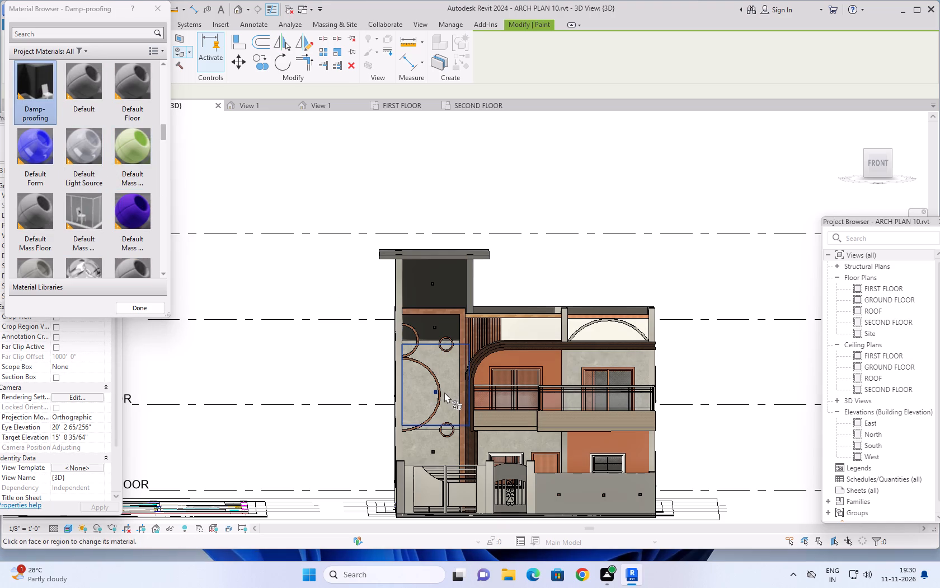
click(424, 441)
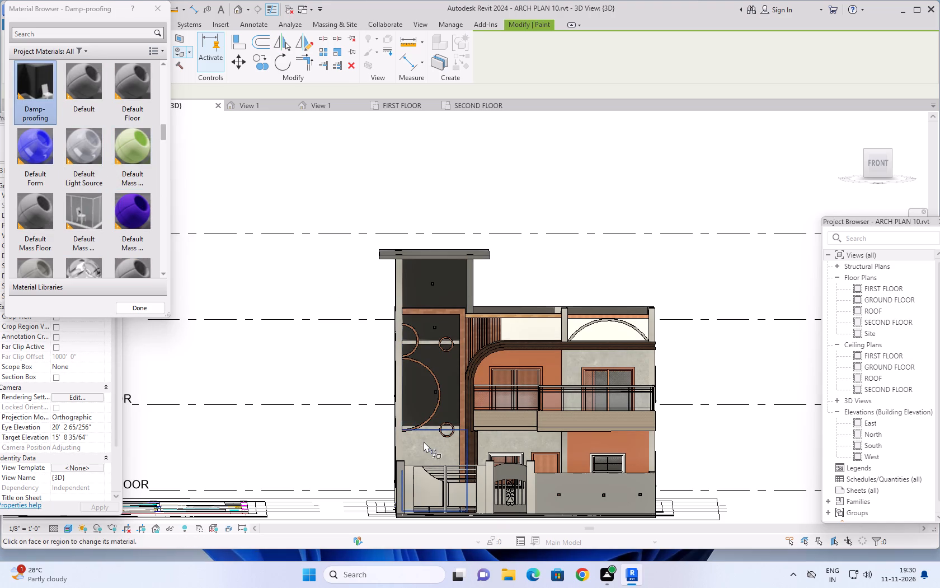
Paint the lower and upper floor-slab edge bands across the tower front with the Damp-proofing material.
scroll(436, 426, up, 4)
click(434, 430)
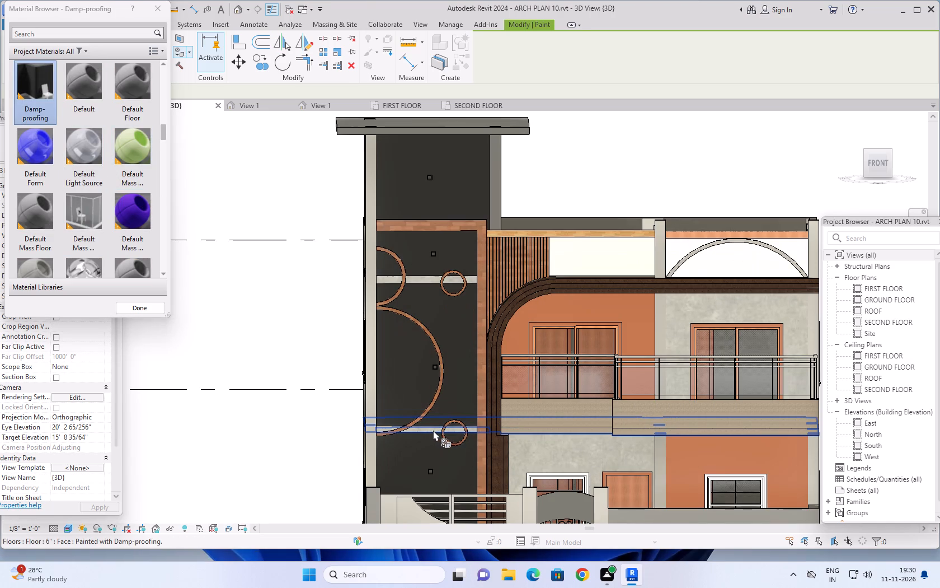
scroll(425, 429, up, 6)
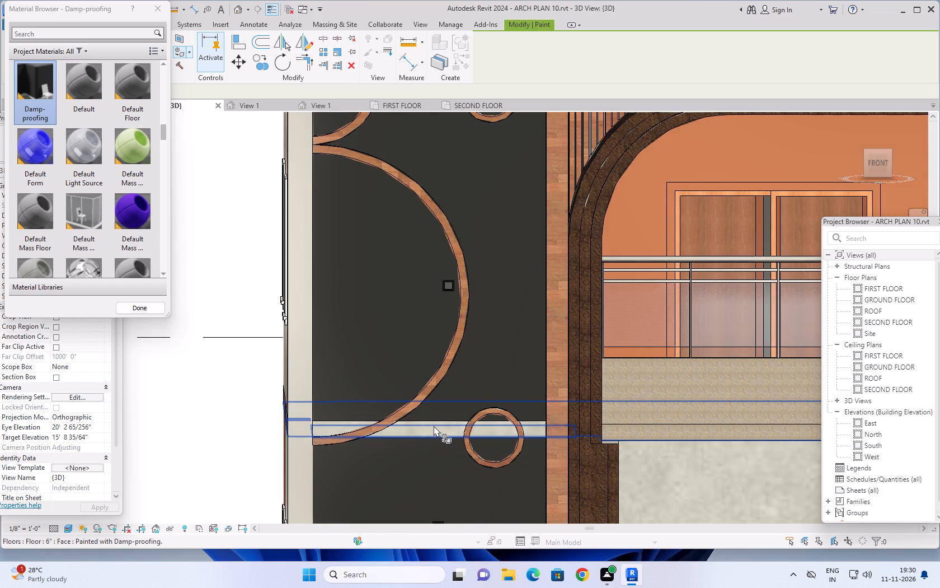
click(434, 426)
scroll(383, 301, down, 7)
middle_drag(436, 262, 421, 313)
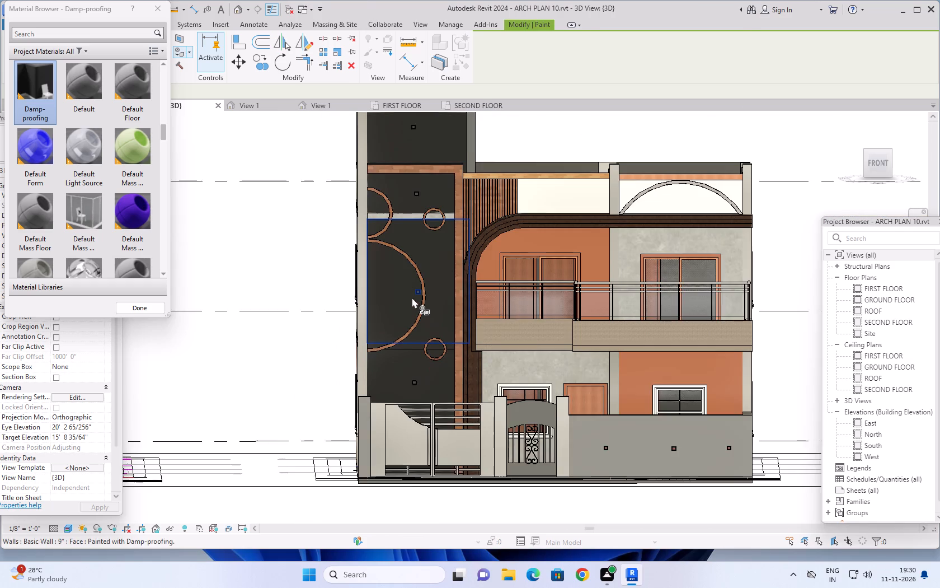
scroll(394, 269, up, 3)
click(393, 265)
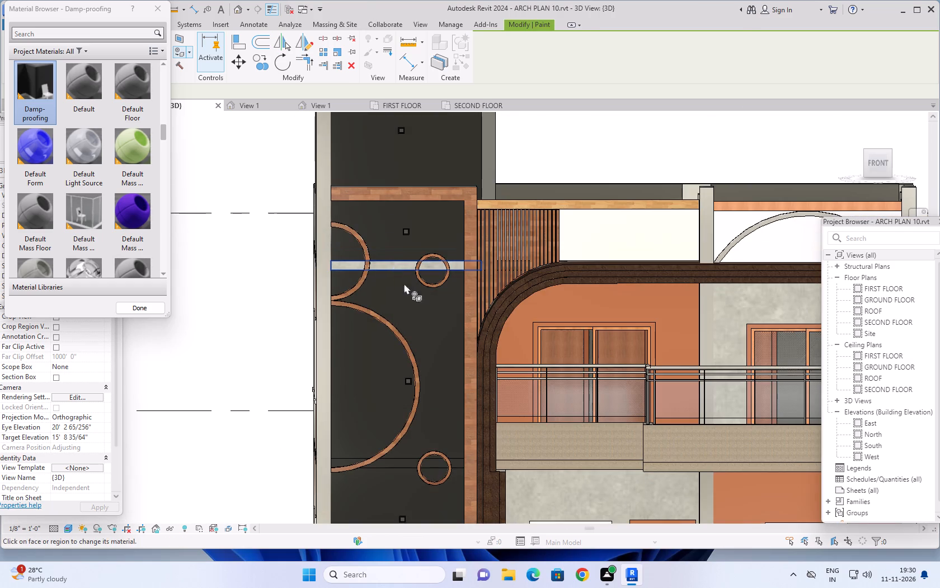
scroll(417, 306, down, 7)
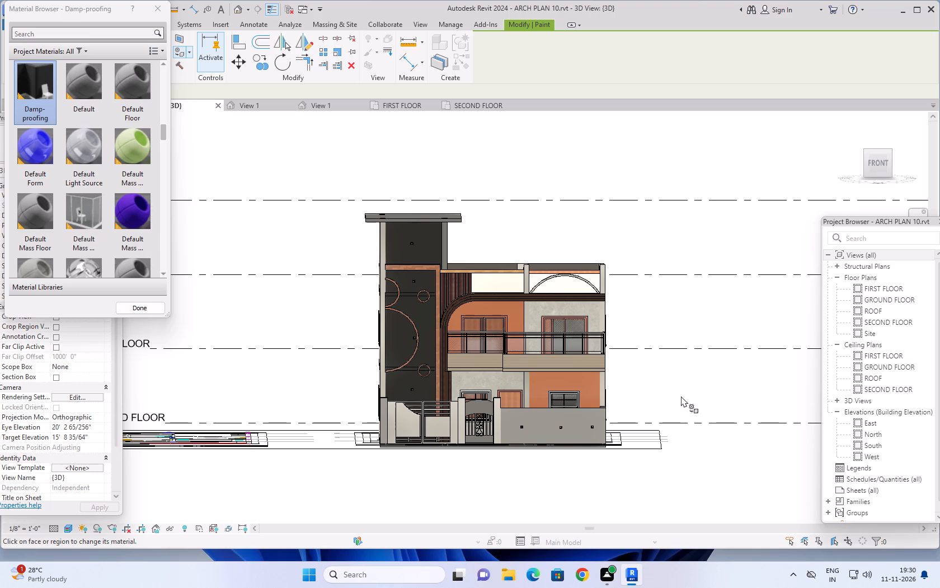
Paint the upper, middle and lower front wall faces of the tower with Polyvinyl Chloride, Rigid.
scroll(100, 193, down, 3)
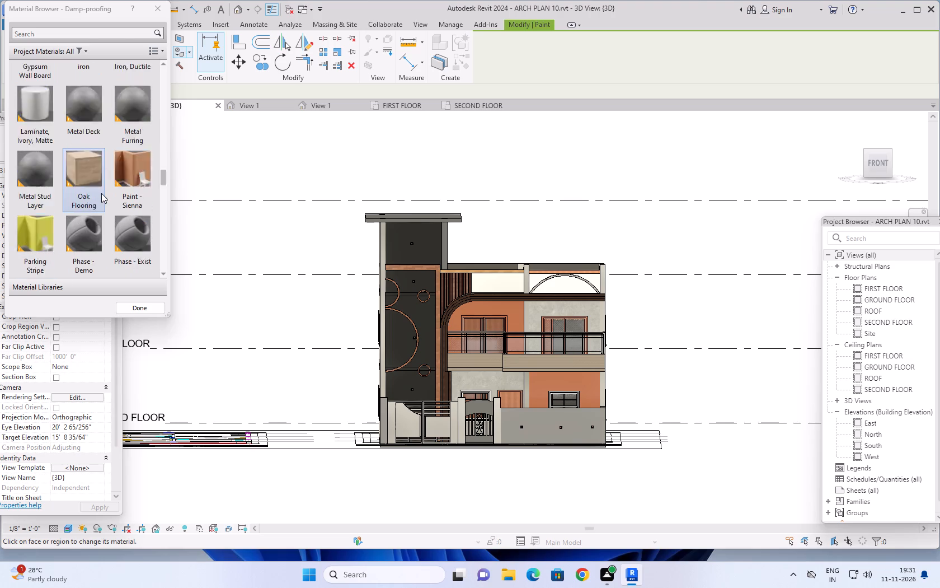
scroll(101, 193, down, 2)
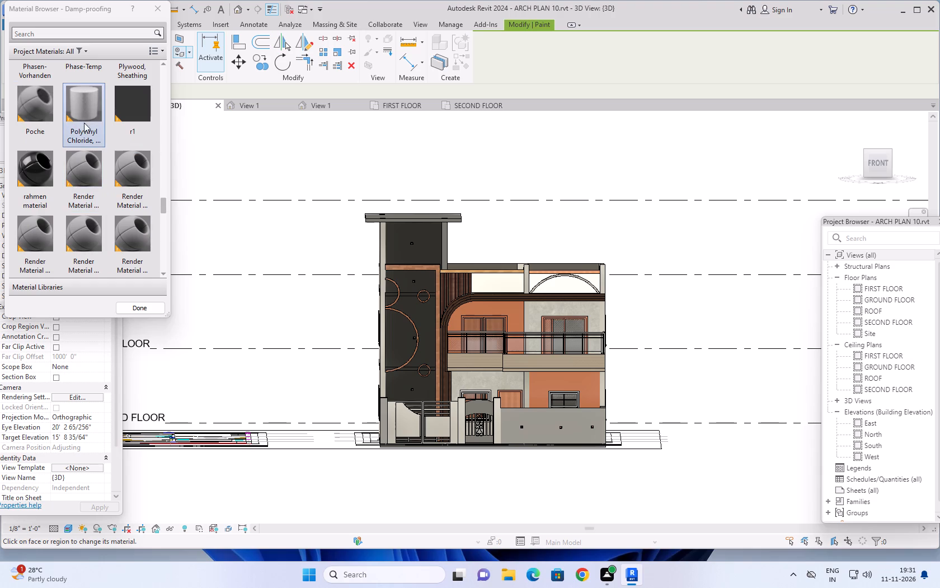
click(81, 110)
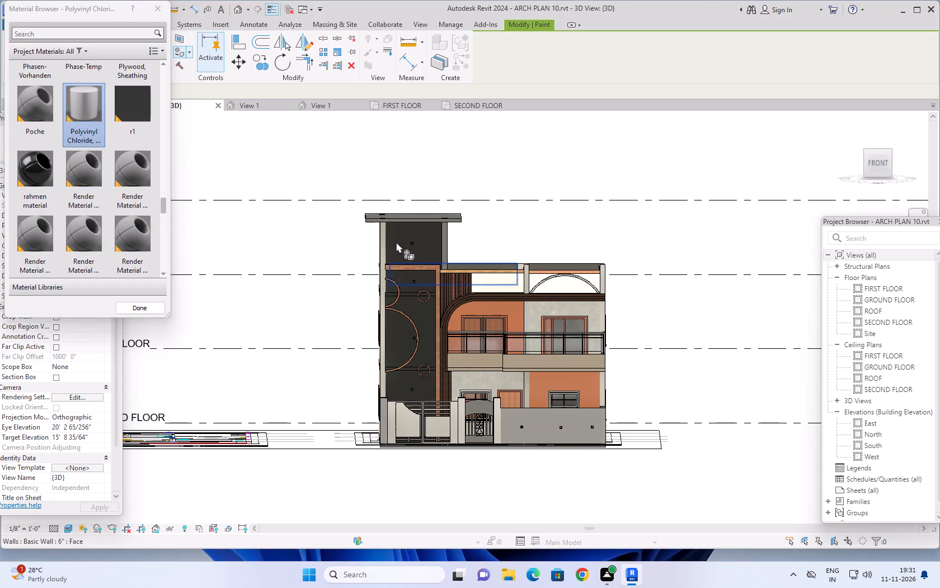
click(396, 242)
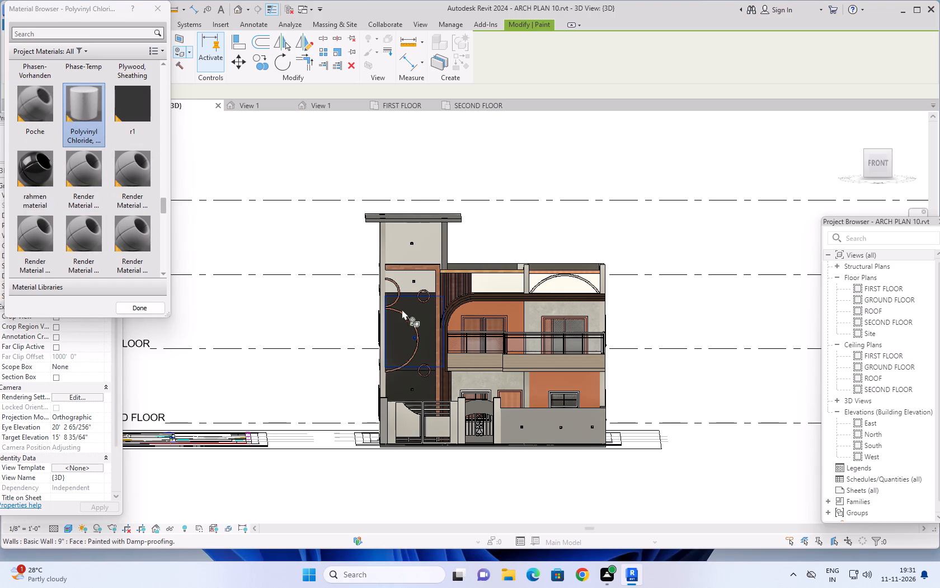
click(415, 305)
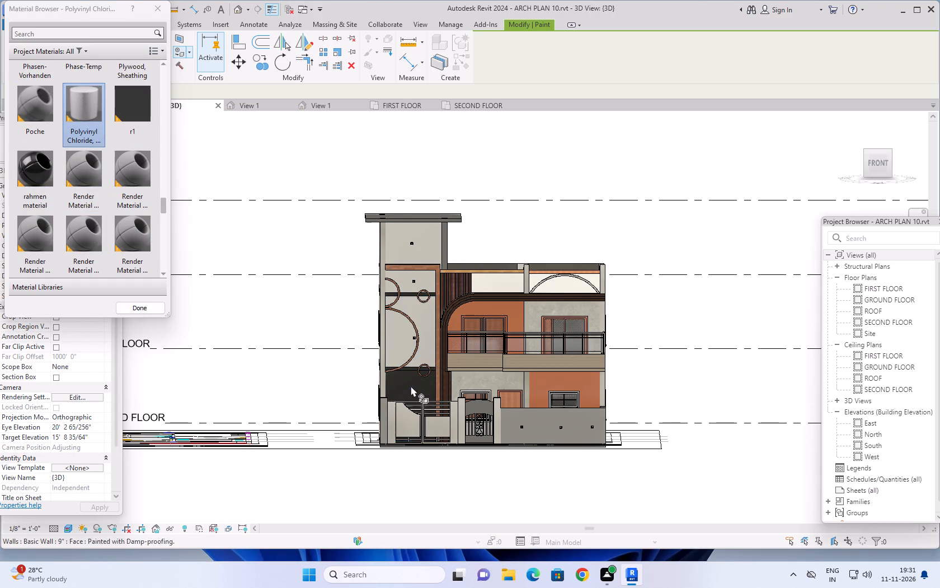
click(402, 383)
Paint the upper and lower floor-slab edge bands across the tower front with Polyvinyl Chloride, Rigid.
scroll(398, 274, up, 6)
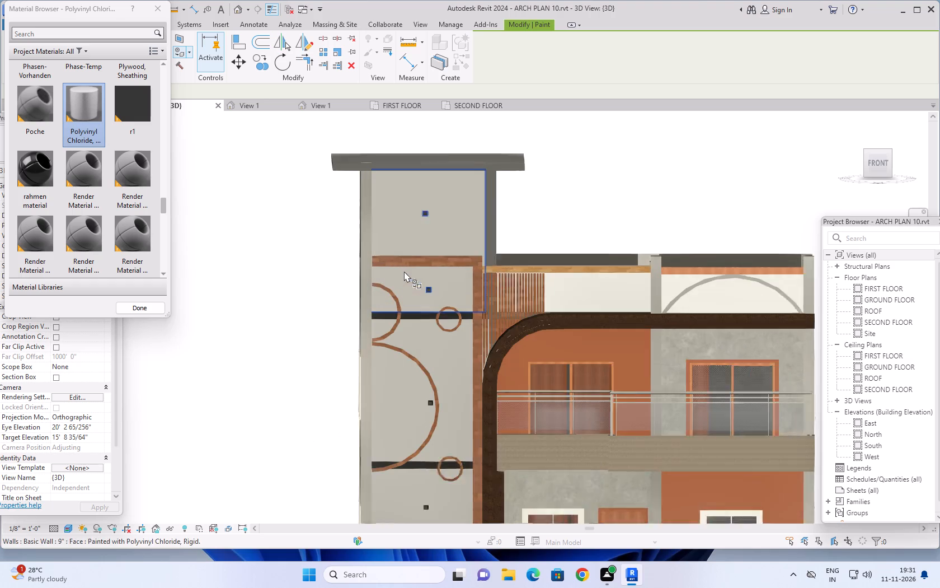
scroll(420, 325, up, 6)
click(417, 322)
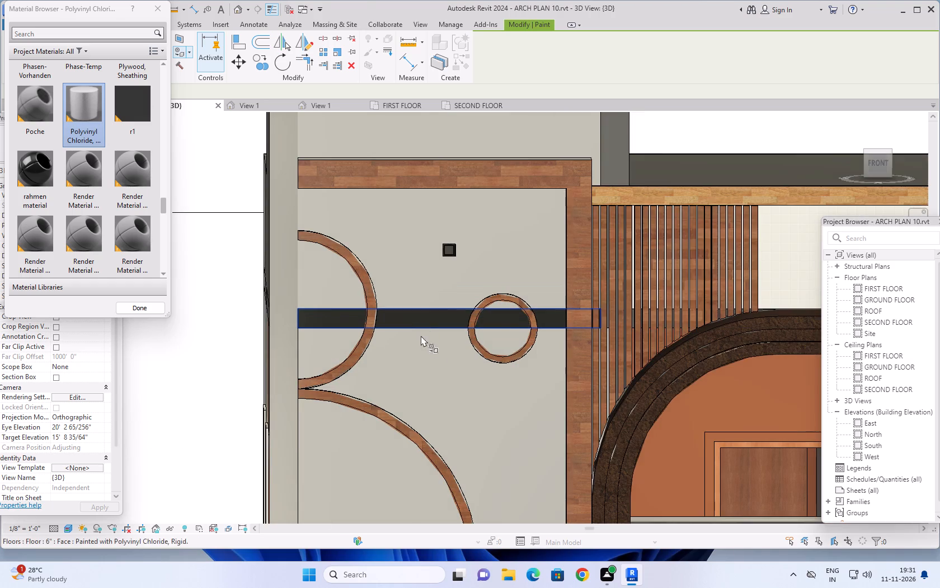
scroll(431, 360, down, 9)
middle_drag(452, 383, 440, 307)
scroll(430, 391, up, 11)
click(424, 400)
scroll(453, 333, down, 8)
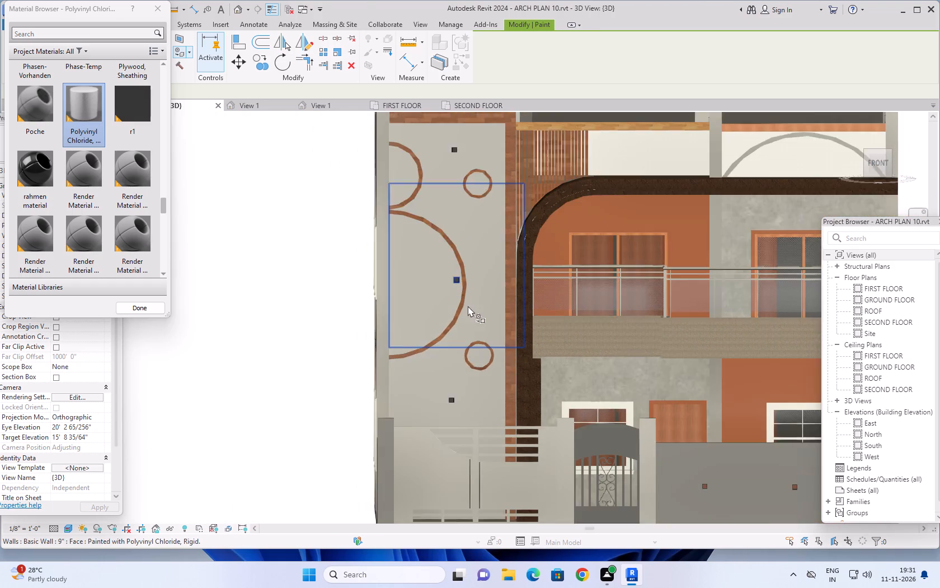
Paint the upper, middle and lower front wall faces of the tower with the Door - Frame material.
scroll(468, 304, down, 3)
middle_drag(473, 248, 481, 332)
scroll(473, 248, down, 1)
scroll(481, 332, up, 1)
scroll(482, 332, down, 5)
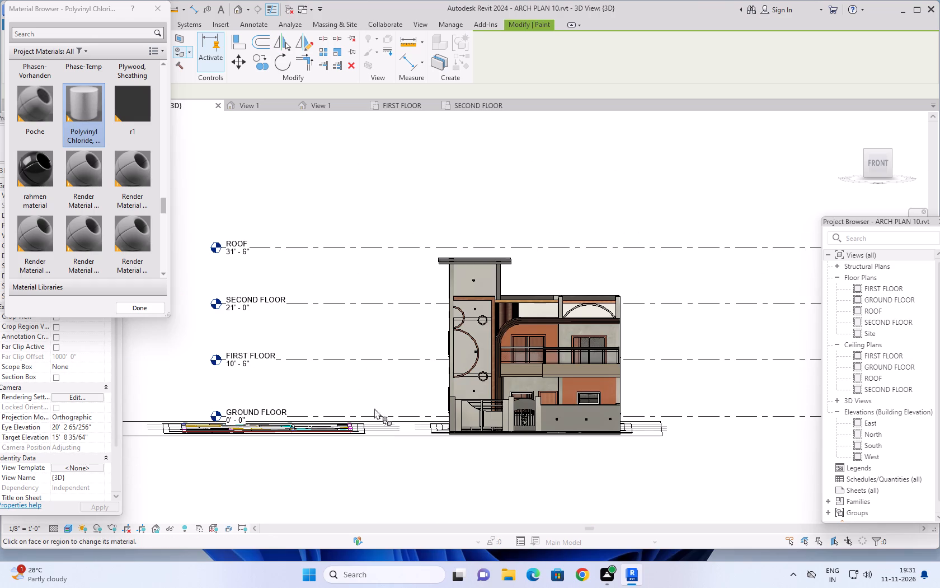
scroll(61, 164, up, 6)
scroll(84, 188, down, 1)
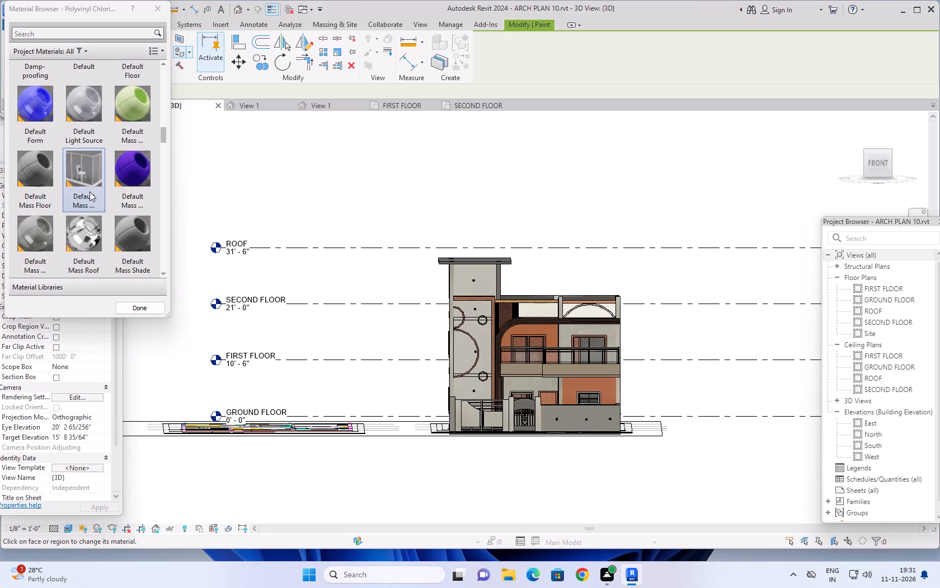
scroll(90, 192, down, 1)
click(86, 167)
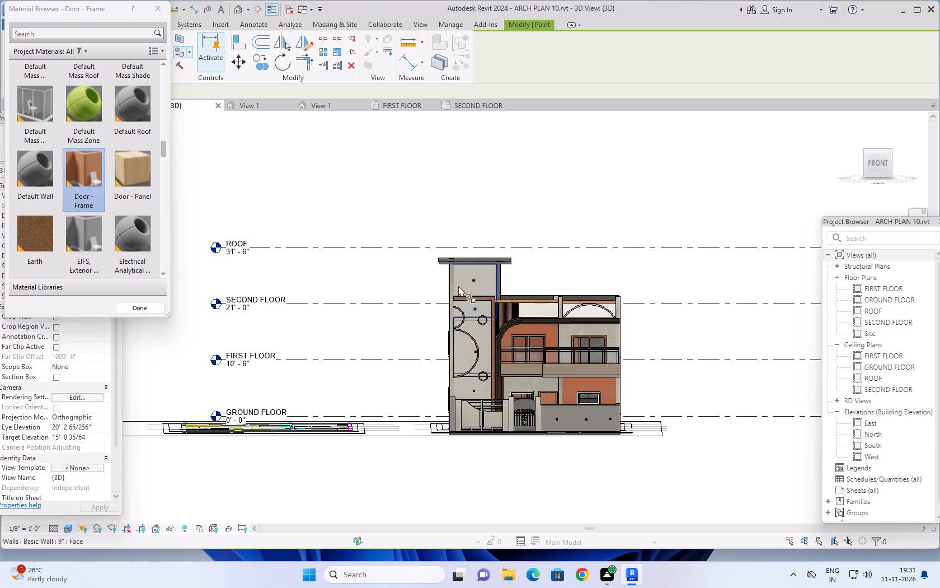
click(459, 284)
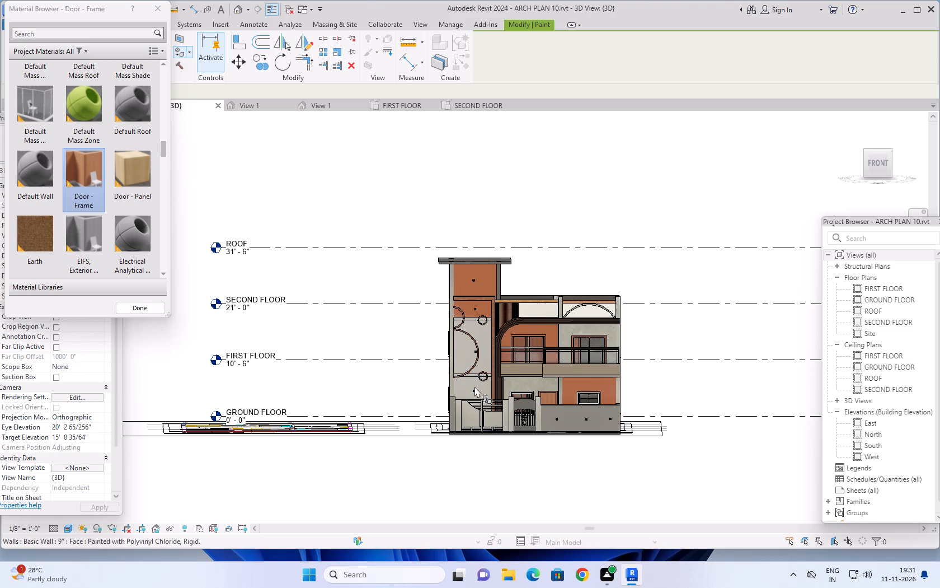
click(482, 338)
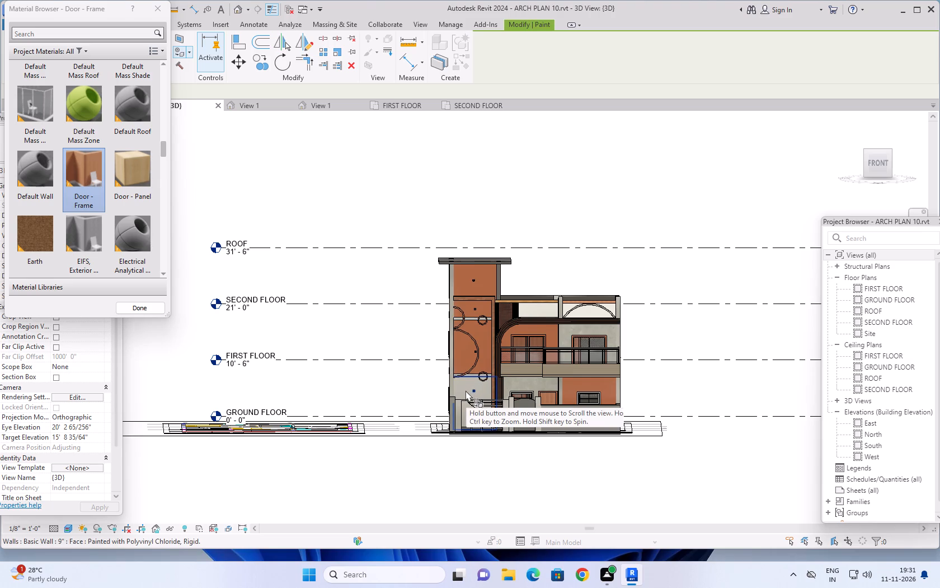
click(464, 390)
Examine the front elevation with the repainted tower from near and far.
scroll(372, 355, down, 3)
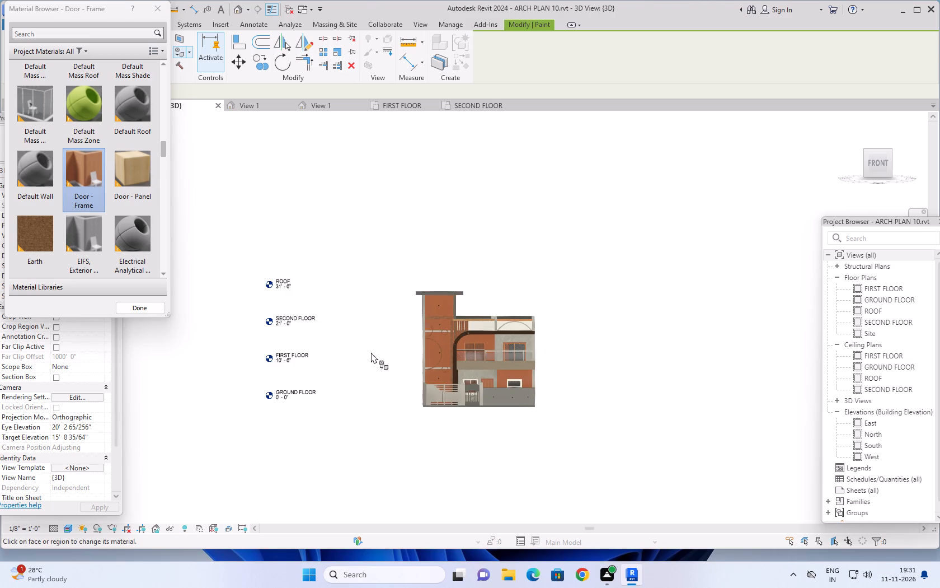
middle_drag(364, 343, 351, 430)
scroll(457, 451, up, 4)
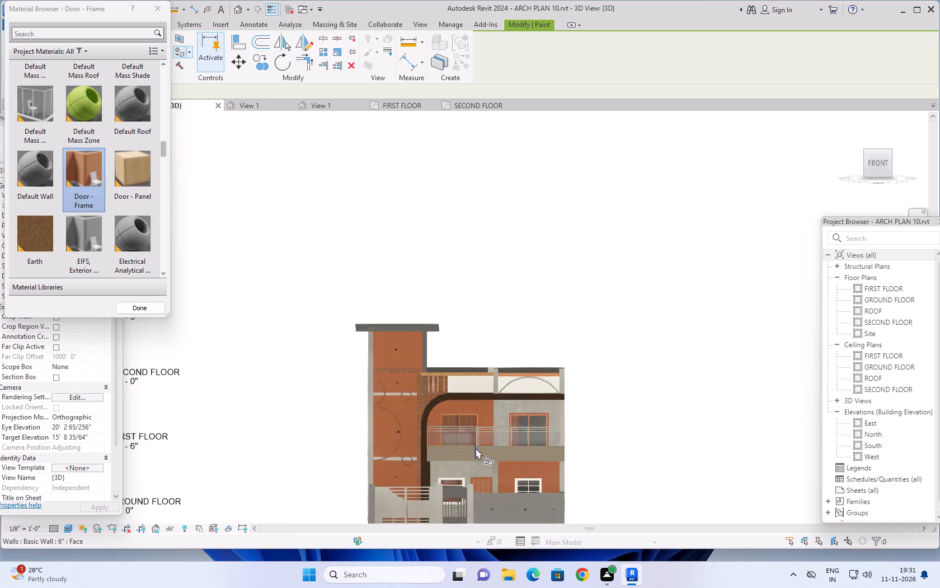
scroll(476, 448, up, 2)
scroll(480, 446, down, 5)
middle_drag(344, 372, 341, 349)
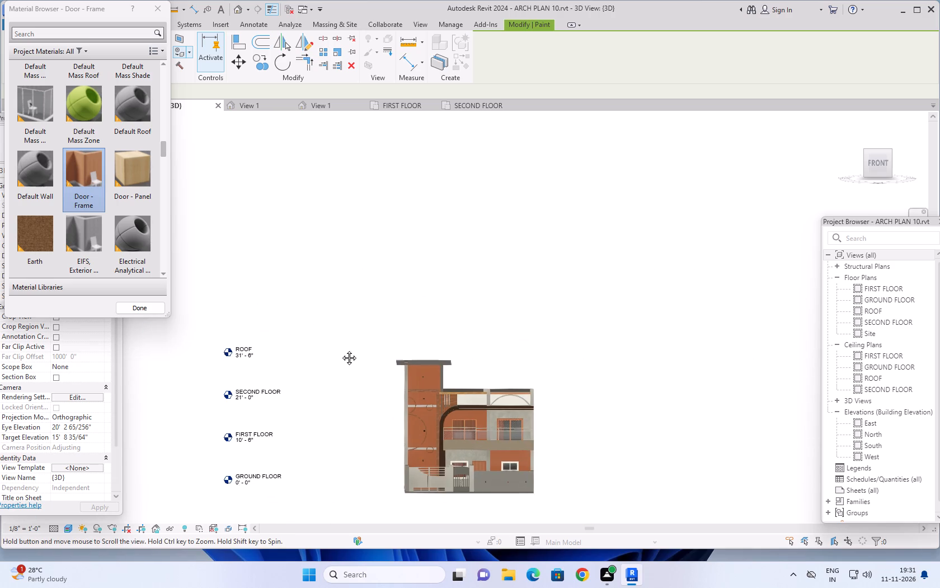
middle_drag(341, 349, 346, 301)
scroll(483, 385, up, 5)
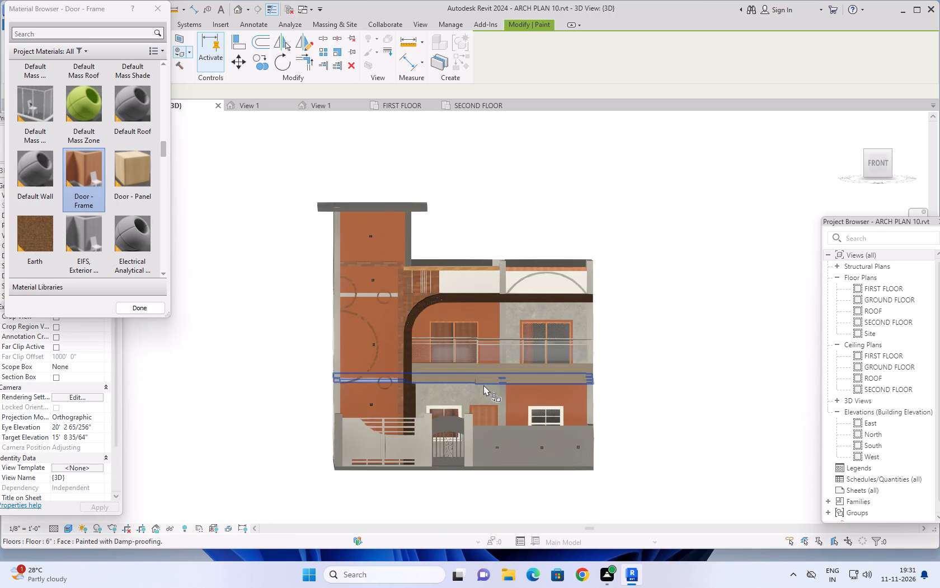
scroll(307, 368, down, 3)
scroll(358, 367, down, 1)
Inspect the house's side walls, roof terrace and front parapet with its arch from several raised angles.
shift+middle_drag(262, 237, 267, 246)
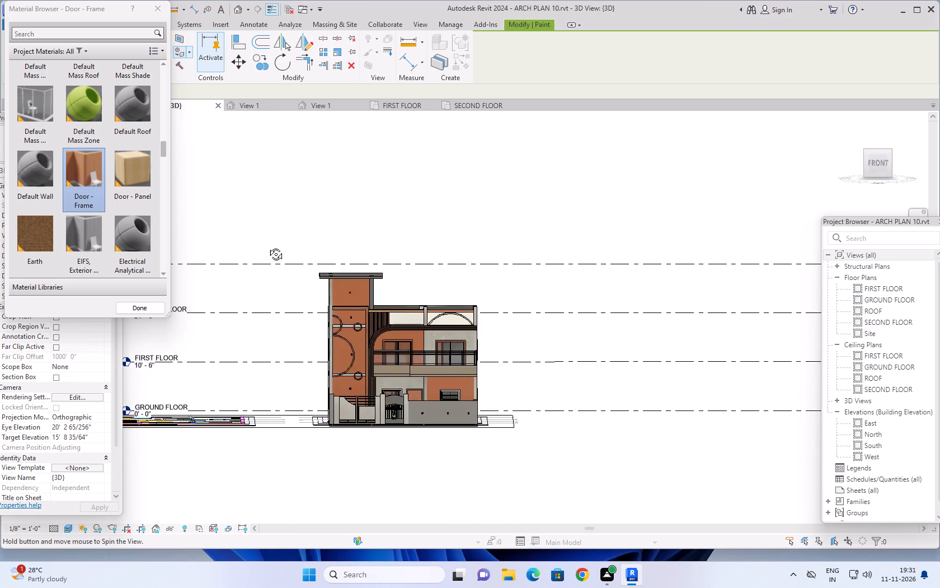
shift+middle_drag(267, 246, 435, 418)
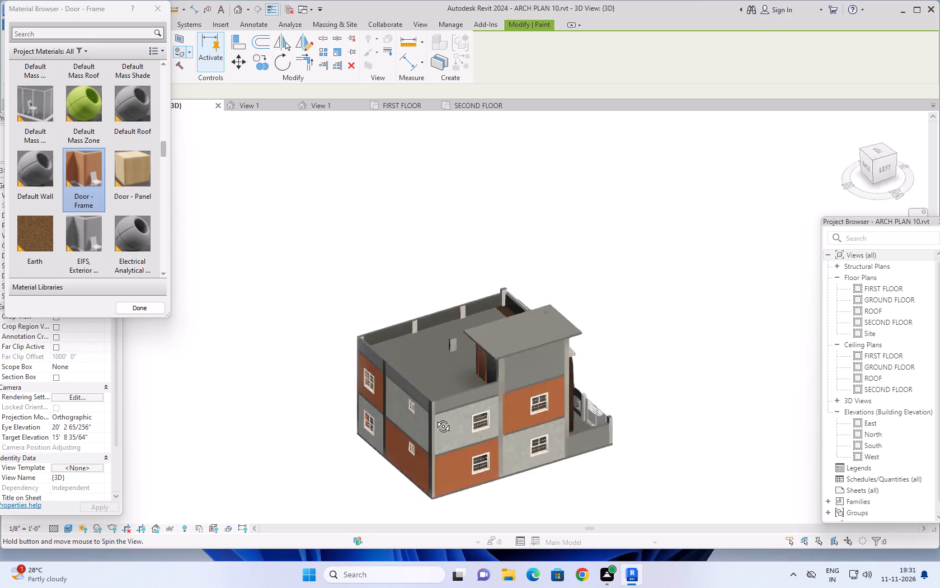
shift+middle_drag(435, 418, 231, 424)
middle_drag(269, 385, 463, 384)
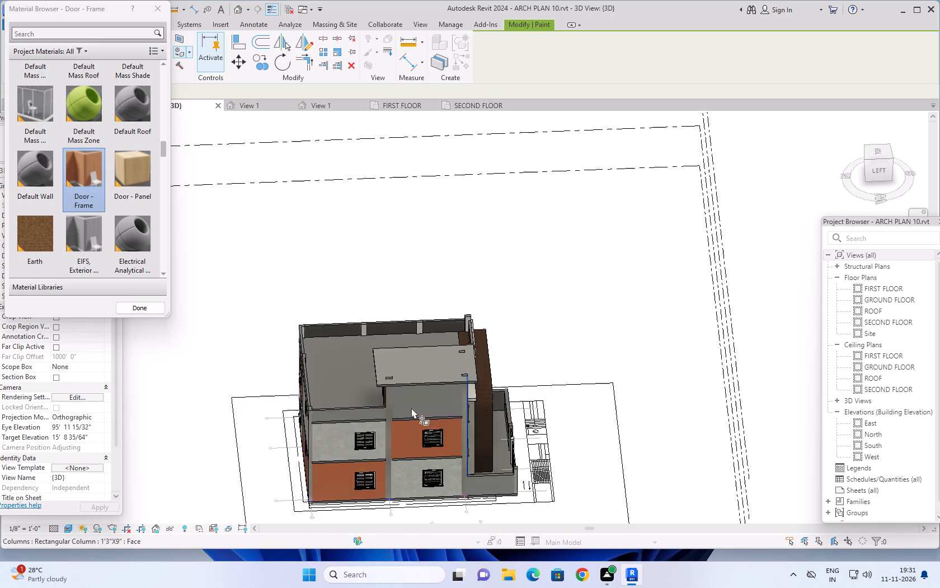
scroll(435, 403, up, 1)
shift+middle_drag(566, 410, 373, 399)
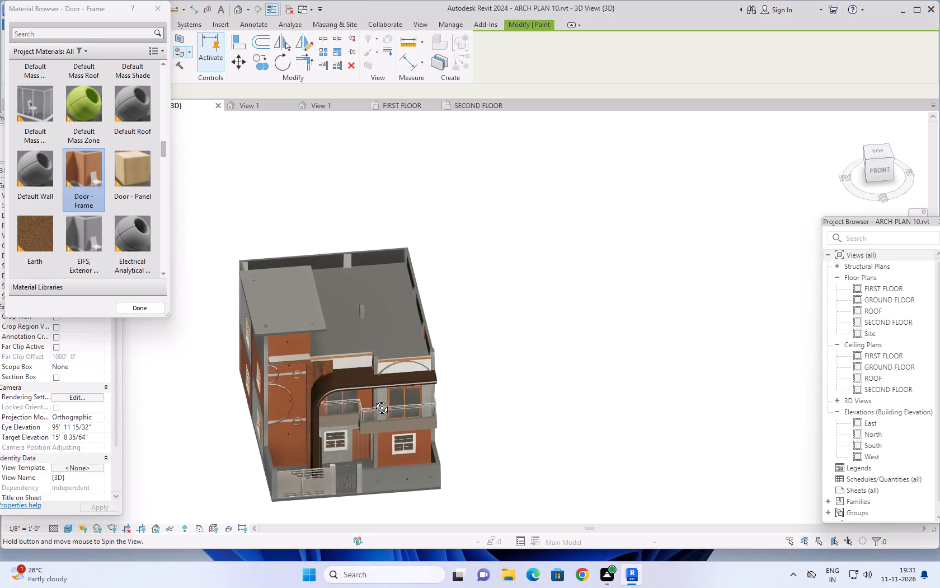
shift+middle_drag(373, 399, 374, 399)
scroll(316, 388, up, 2)
scroll(420, 365, up, 3)
middle_drag(514, 383, 520, 343)
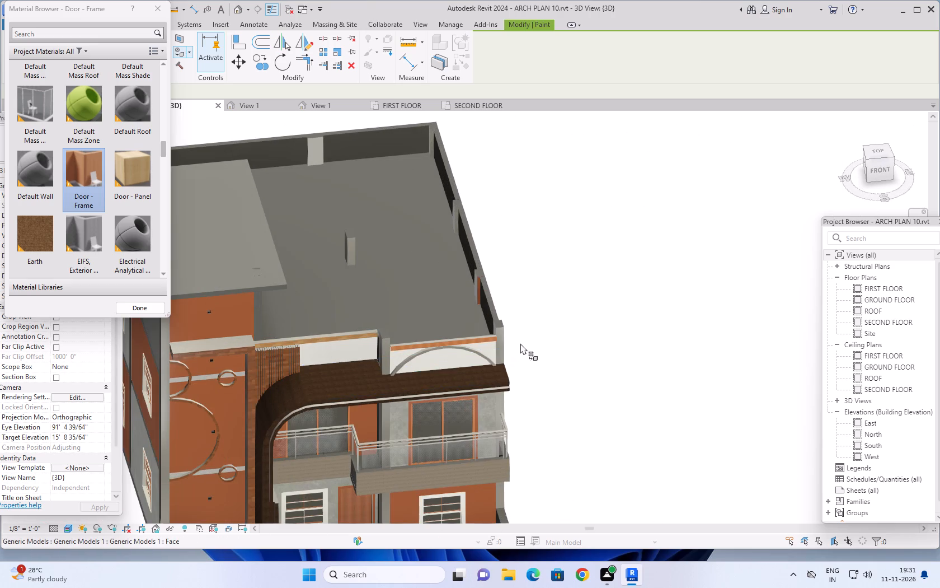
middle_drag(520, 343, 517, 297)
scroll(417, 312, up, 3)
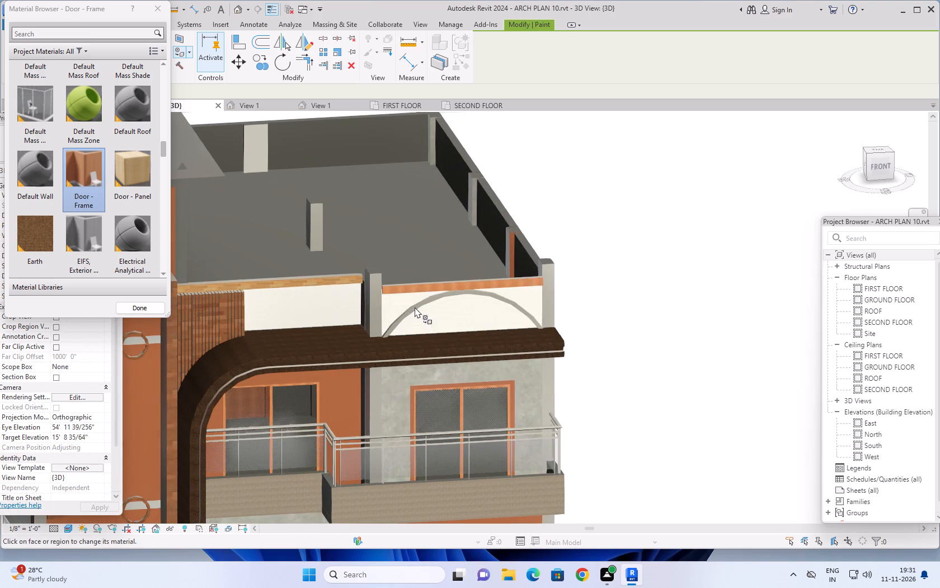
scroll(554, 329, down, 4)
scroll(661, 356, down, 2)
Review the colours of the whole front facade and tower from raised and nearly head-on angles.
middle_drag(662, 373, 657, 375)
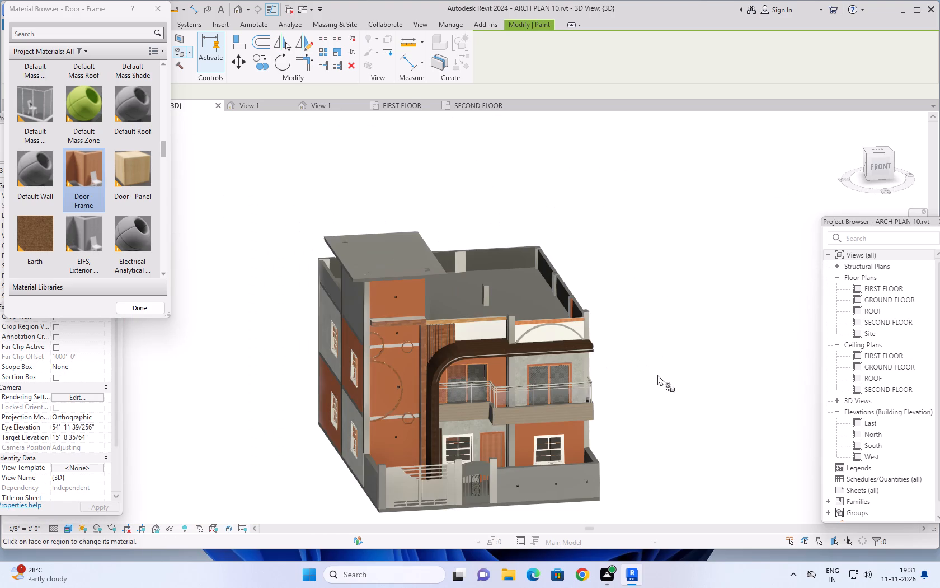
middle_drag(657, 375, 647, 358)
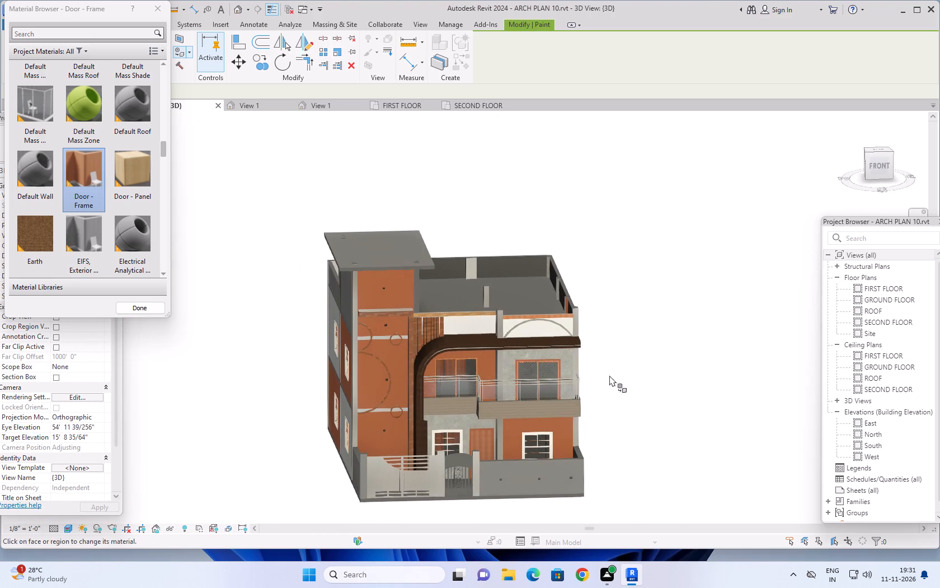
scroll(414, 370, up, 3)
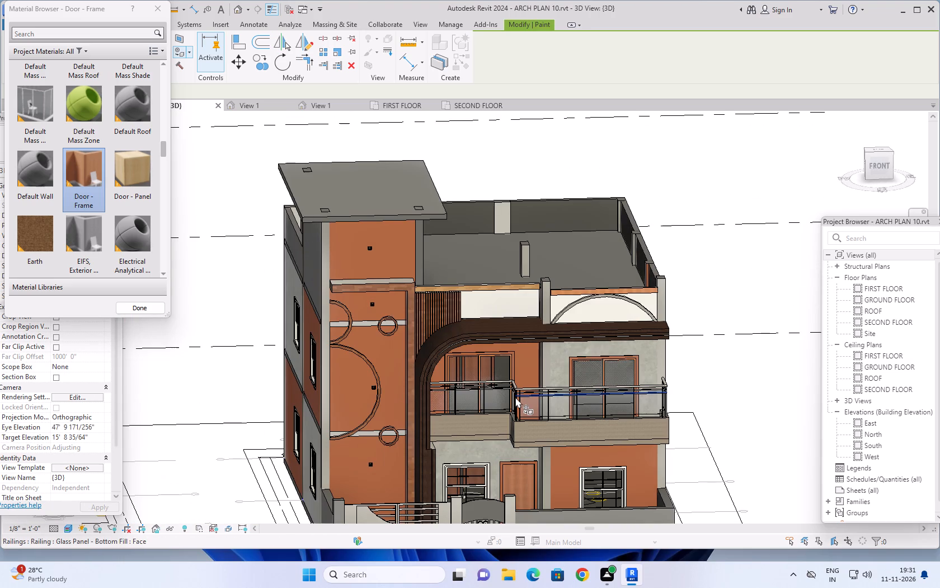
scroll(693, 349, down, 2)
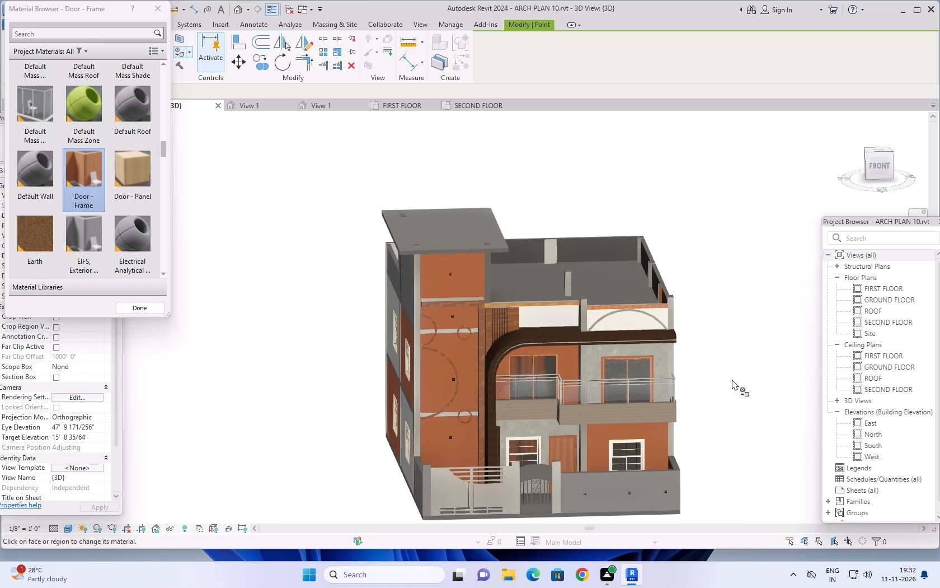
shift+middle_drag(722, 384, 707, 363)
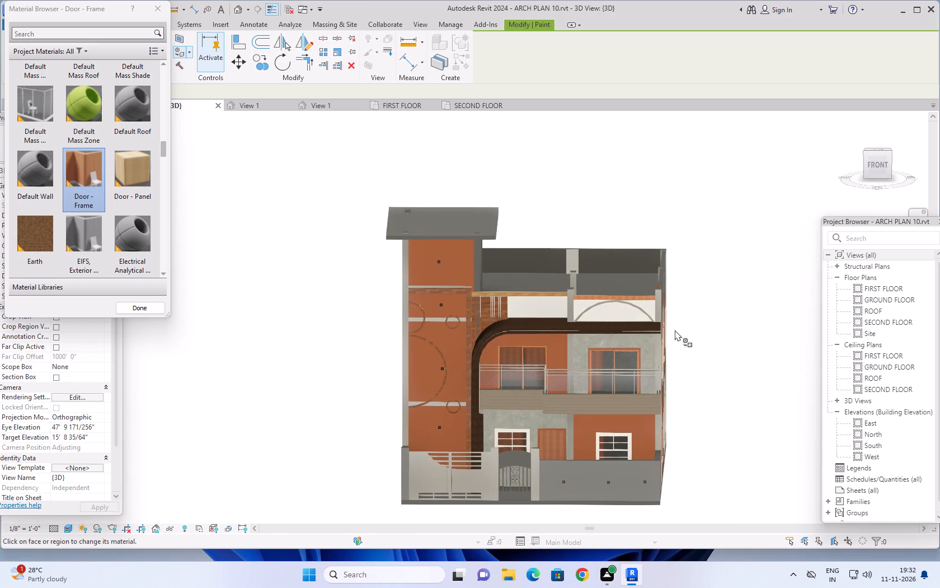
shift+middle_drag(314, 348, 317, 339)
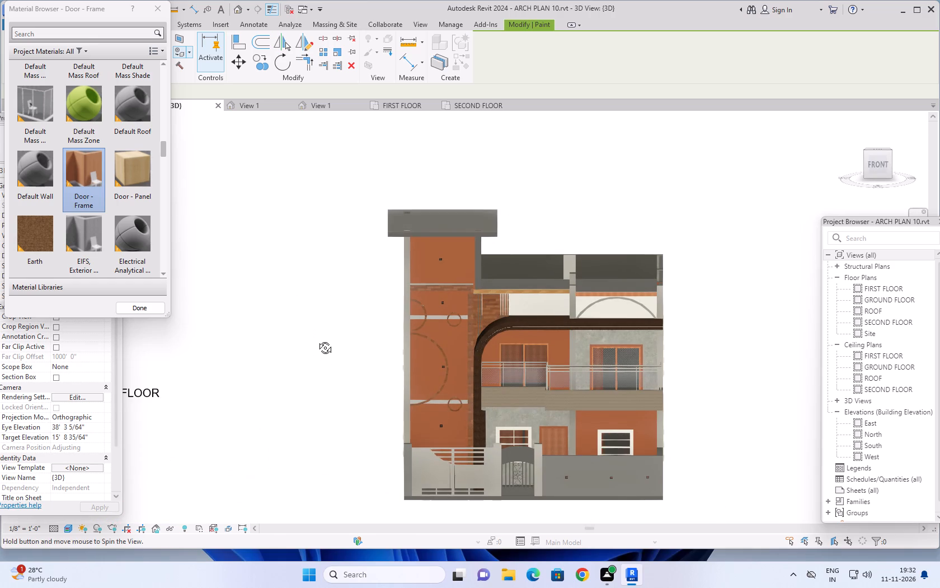
shift+middle_drag(317, 339, 317, 339)
scroll(325, 343, up, 2)
shift+middle_click(330, 346)
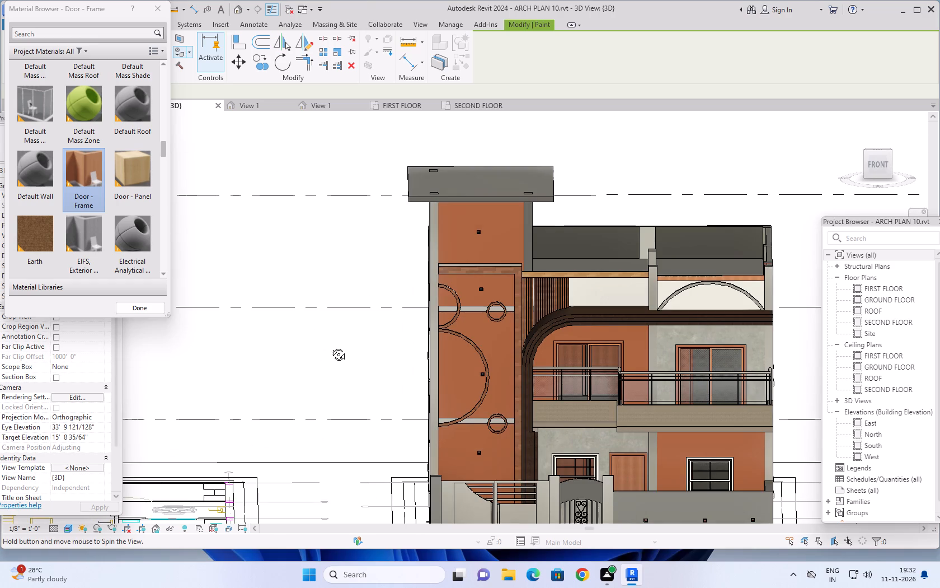
Edit the decorative trim model in place and paint the parapet arch, tower frame and tower half-circle trims with the Earth material.
middle_drag(332, 347, 264, 342)
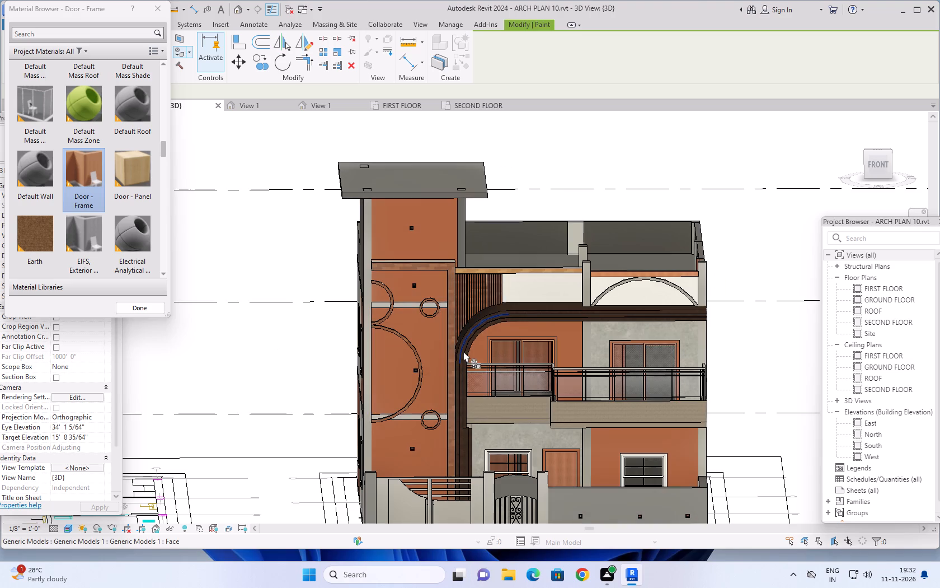
key(Escape)
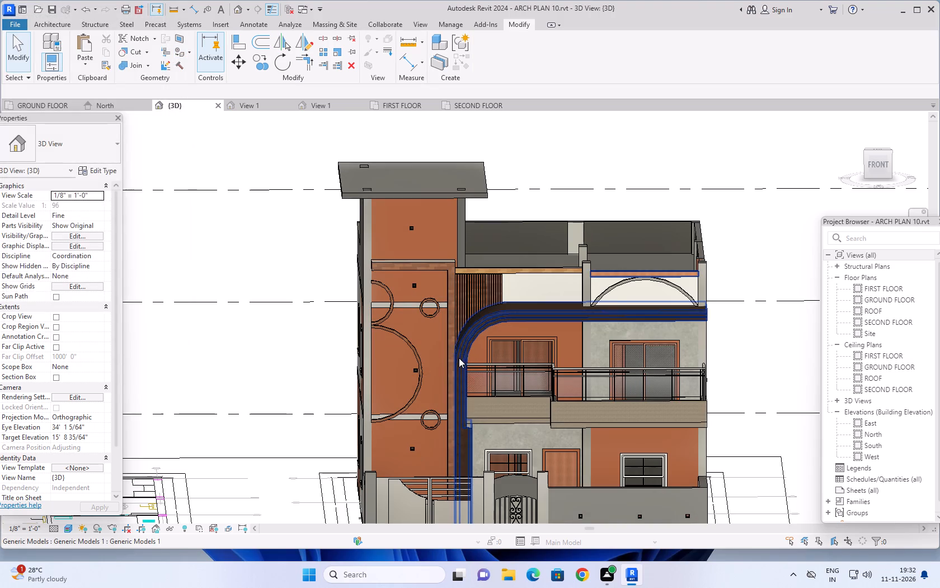
click(452, 339)
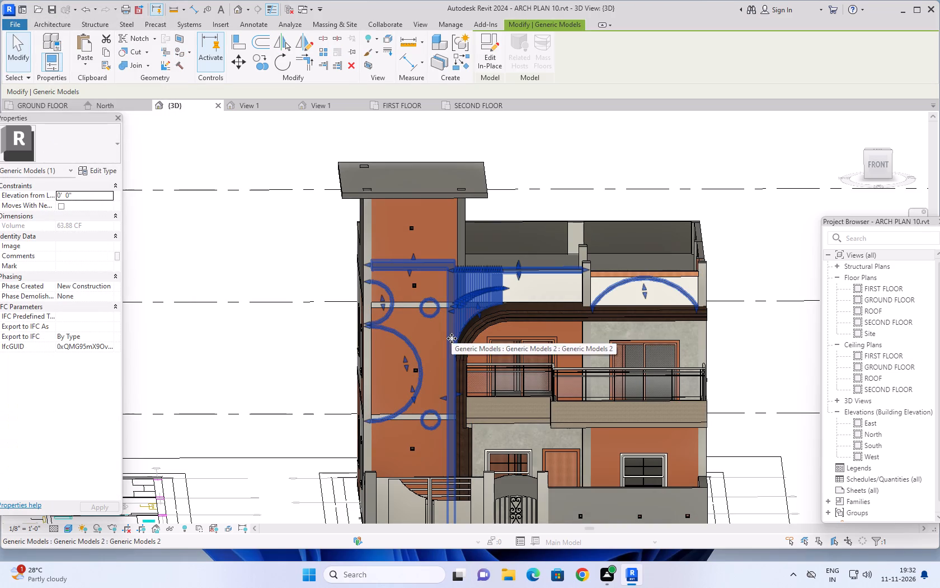
click(487, 45)
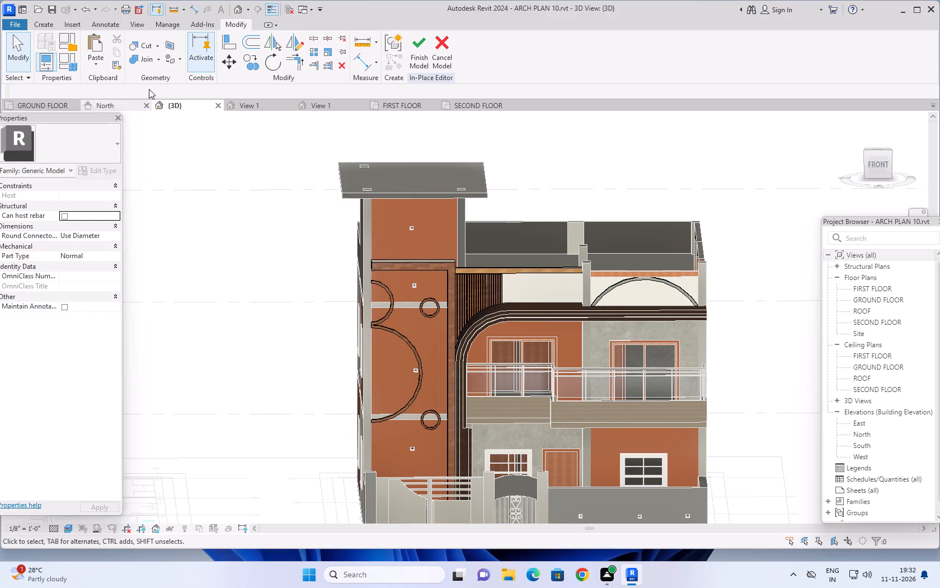
click(169, 56)
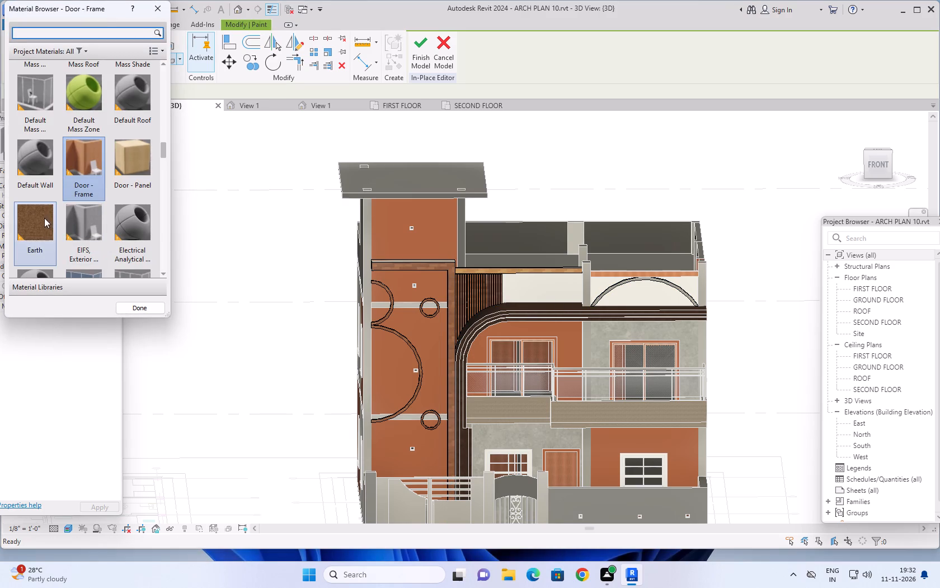
click(35, 225)
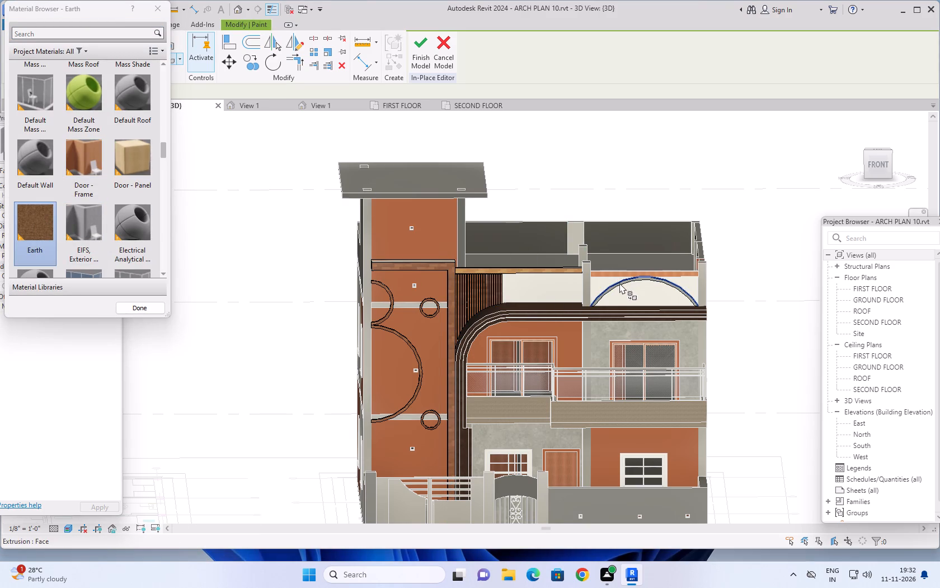
click(619, 283)
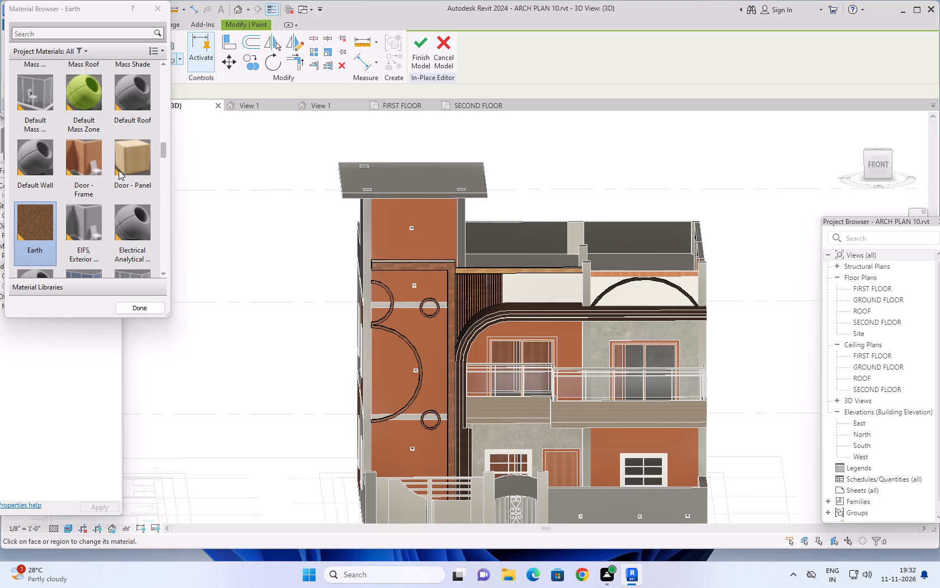
click(448, 287)
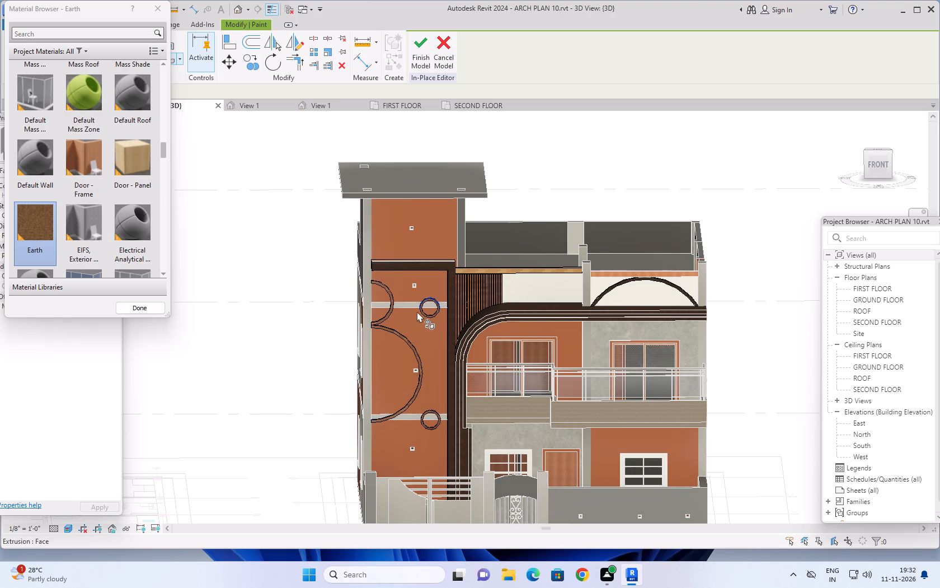
click(387, 328)
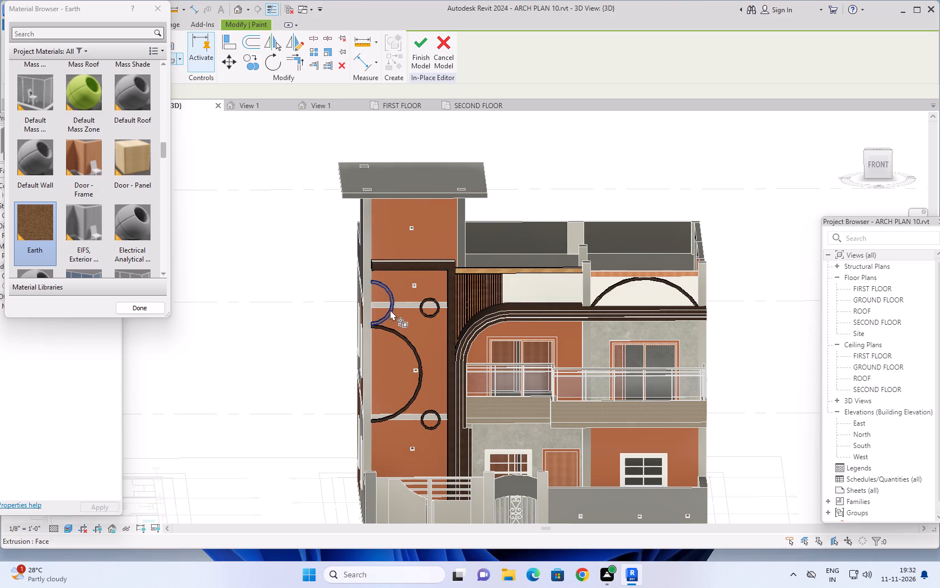
click(390, 309)
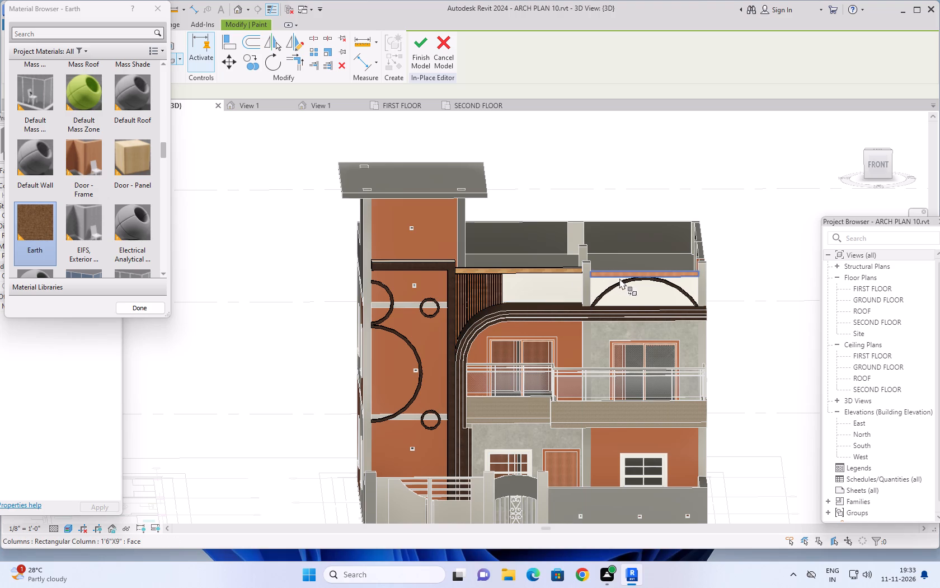
Paint the face of the 6" roof floor behind the front parapet with the Asphalt, Pavement, Light Grey material.
scroll(325, 262, up, 1)
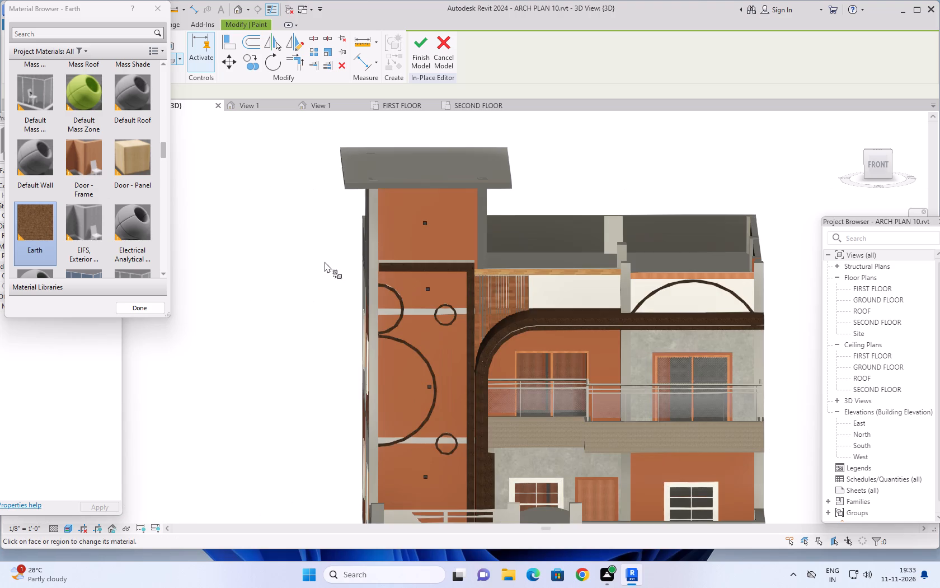
scroll(328, 260, up, 2)
scroll(346, 254, down, 2)
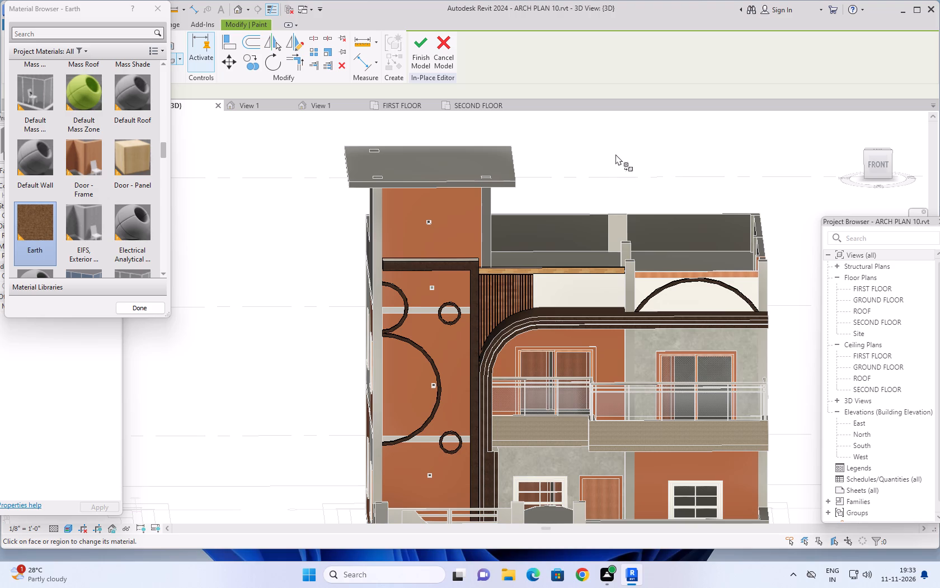
scroll(669, 164, down, 1)
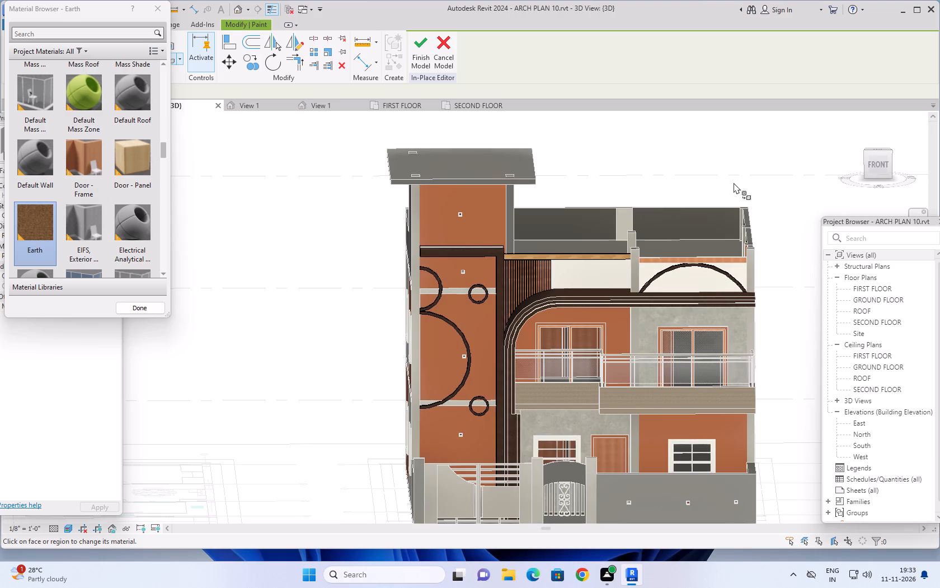
middle_drag(731, 171, 638, 189)
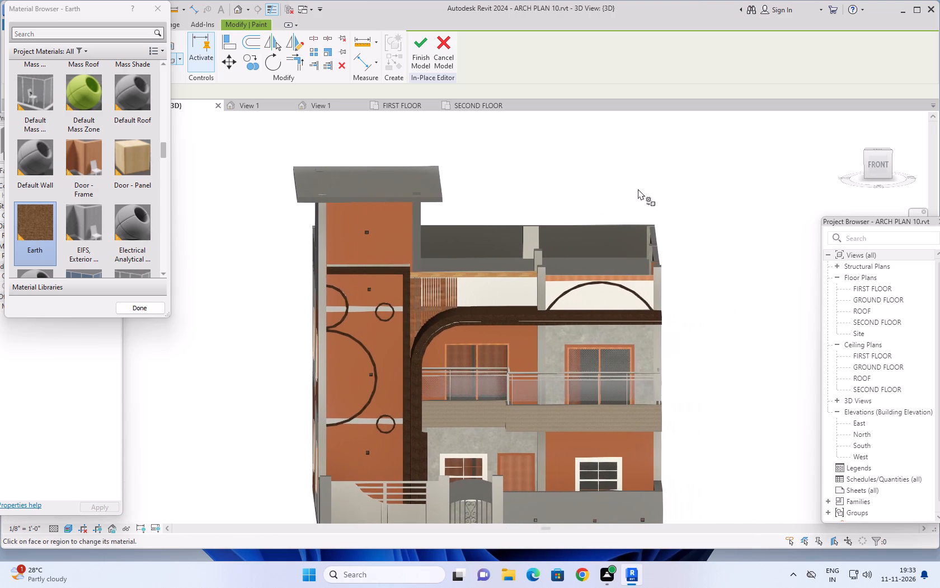
scroll(88, 204, up, 3)
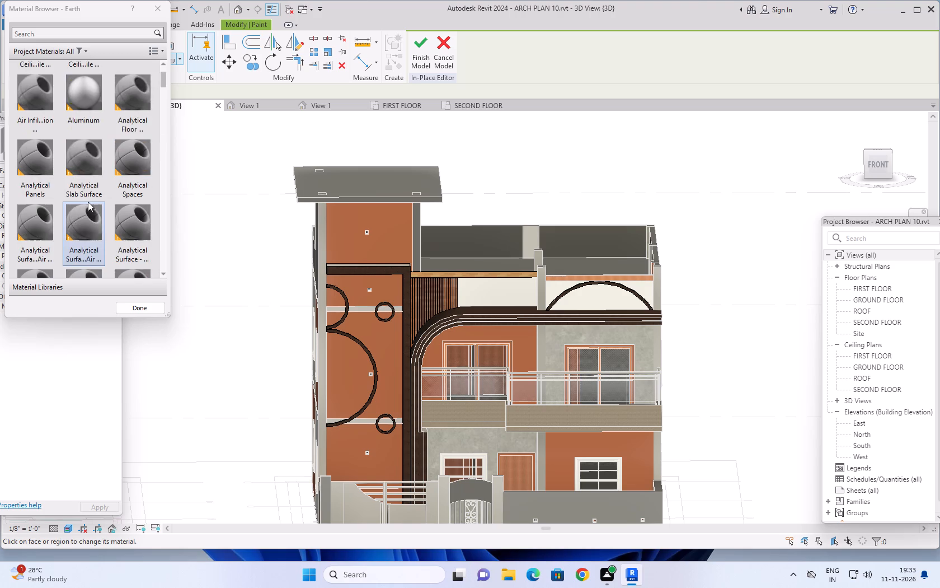
scroll(88, 202, up, 6)
scroll(80, 155, up, 3)
scroll(83, 161, down, 3)
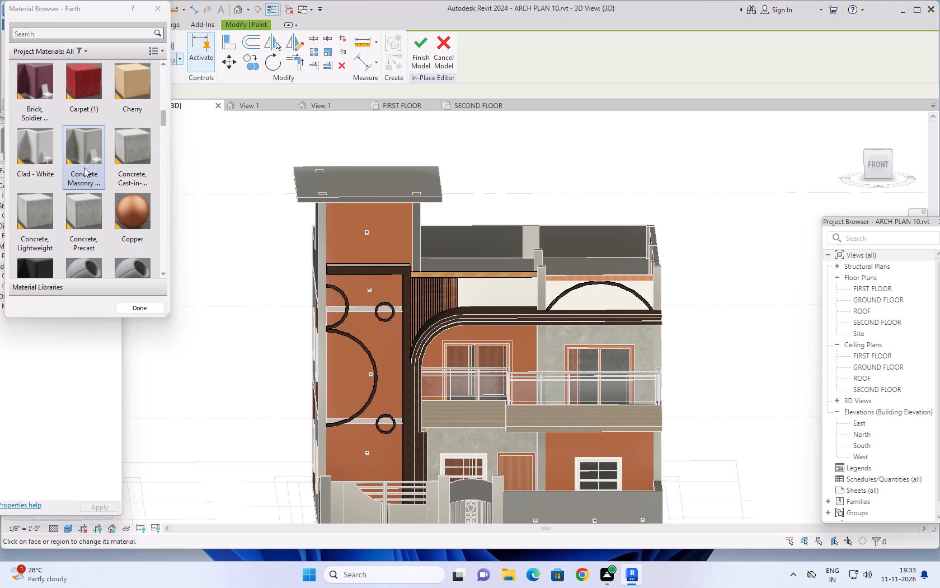
scroll(91, 199, up, 5)
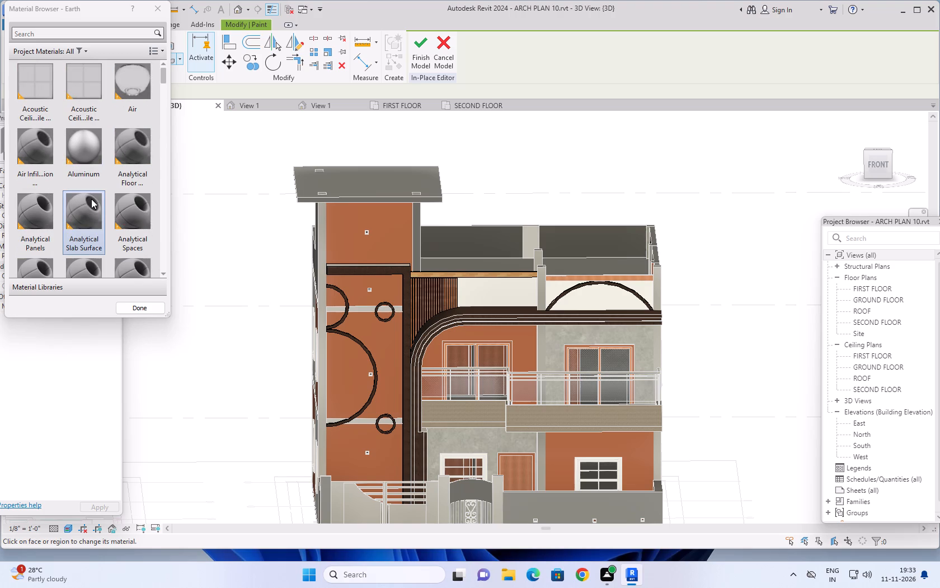
scroll(91, 199, down, 2)
click(91, 201)
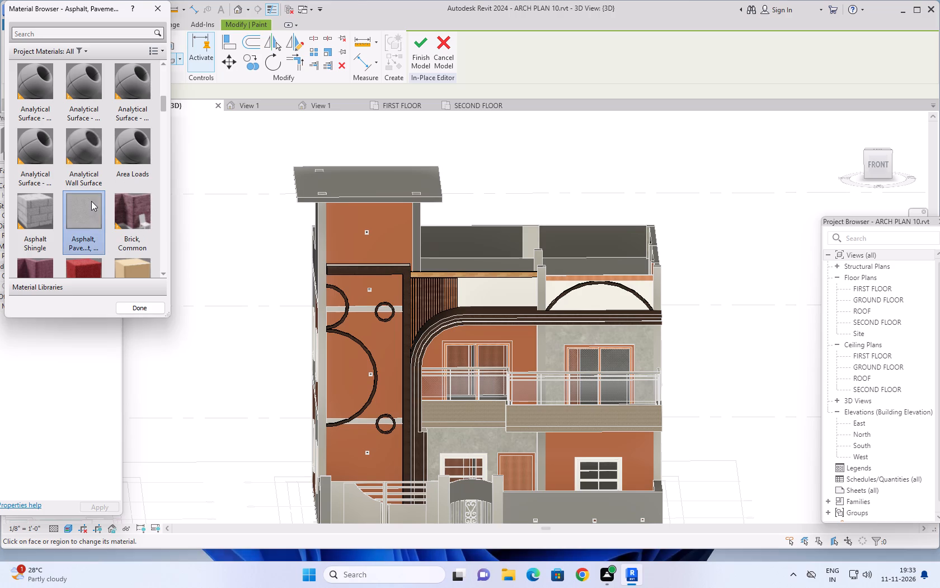
scroll(455, 262, up, 6)
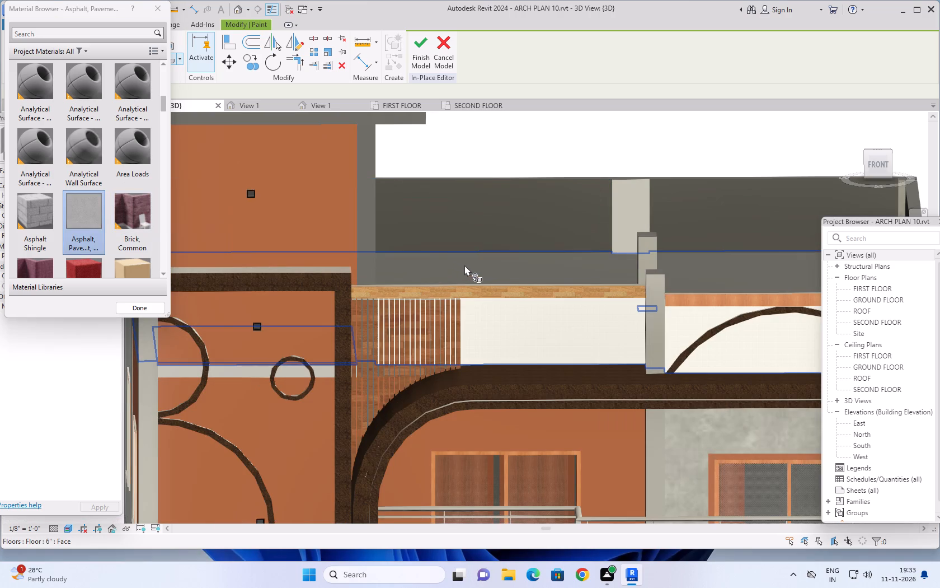
click(507, 269)
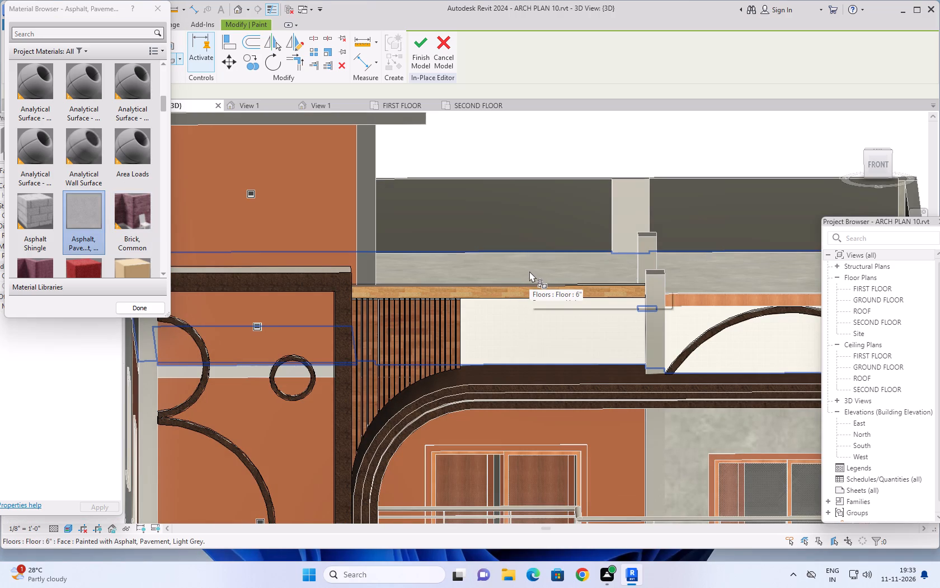
Paint both front parapet wall faces, beside the wooden slats and behind the arch, with Asphalt, Pavement, Light Grey.
middle_drag(529, 271, 528, 211)
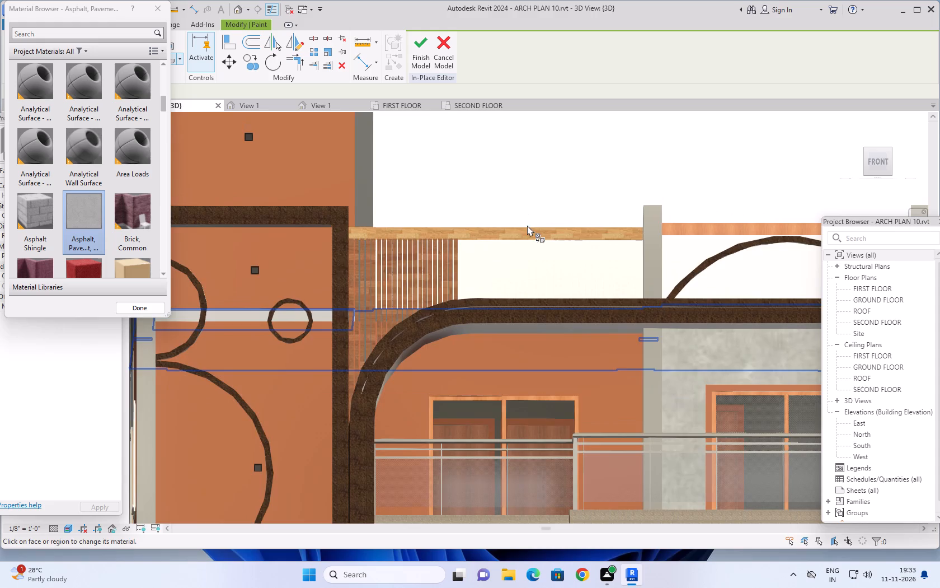
scroll(529, 234, down, 8)
shift+middle_drag(545, 259, 544, 268)
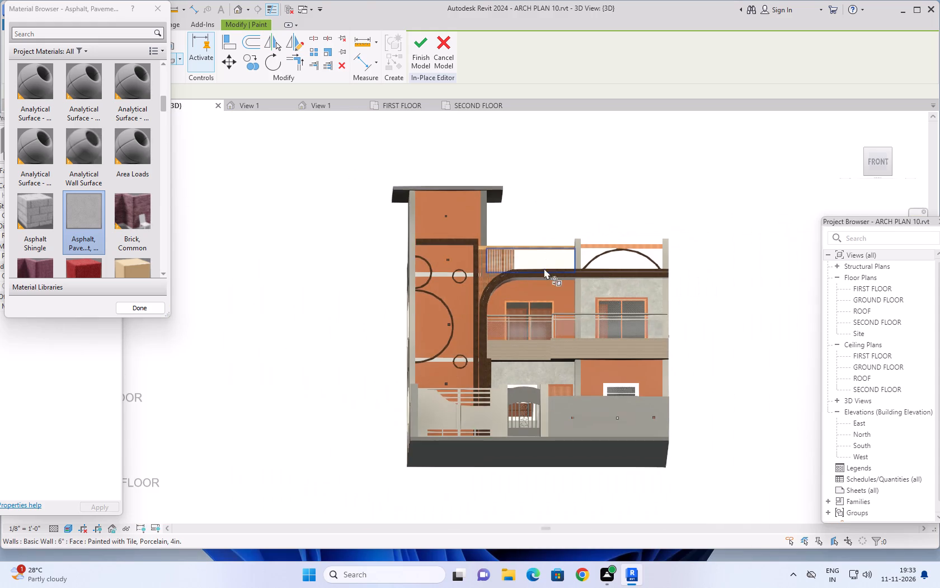
shift+middle_drag(544, 268, 543, 283)
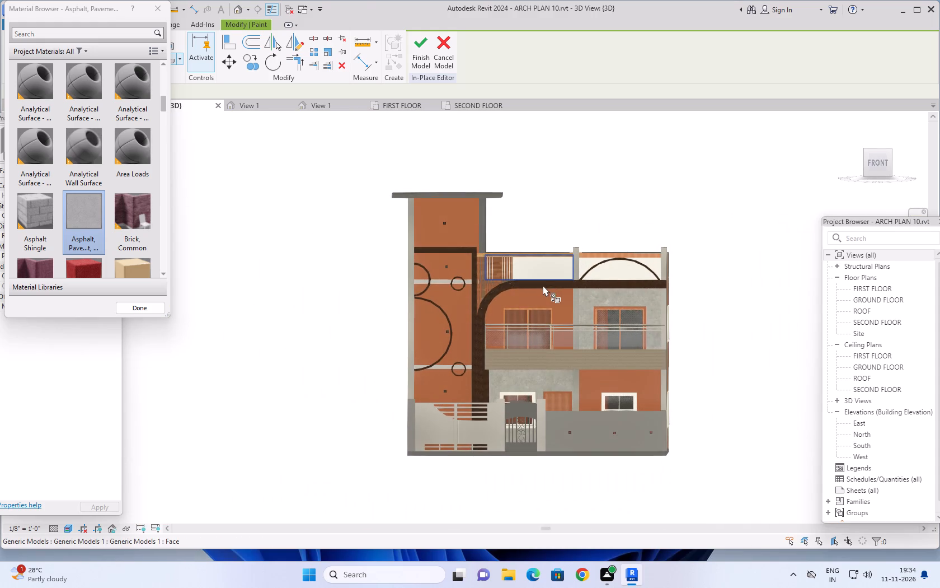
click(544, 269)
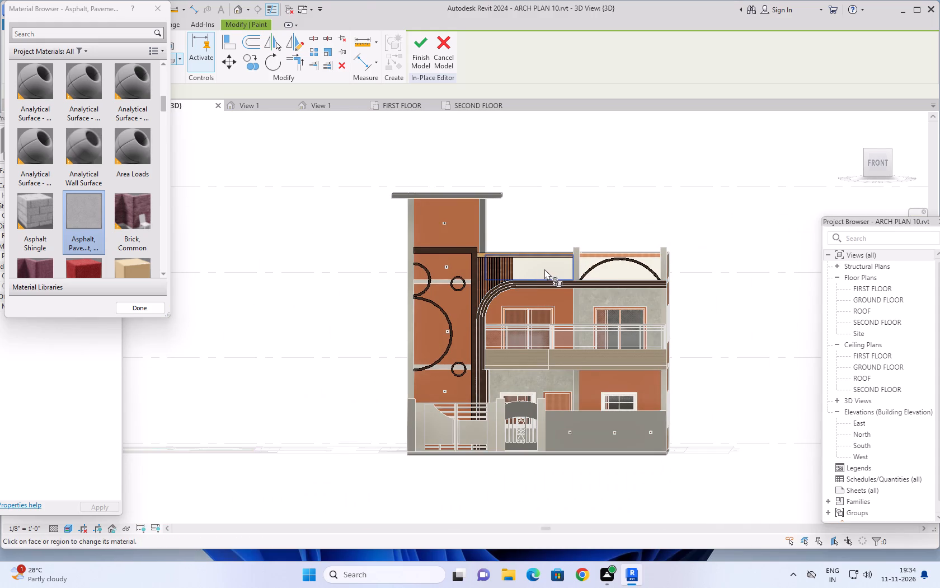
click(612, 272)
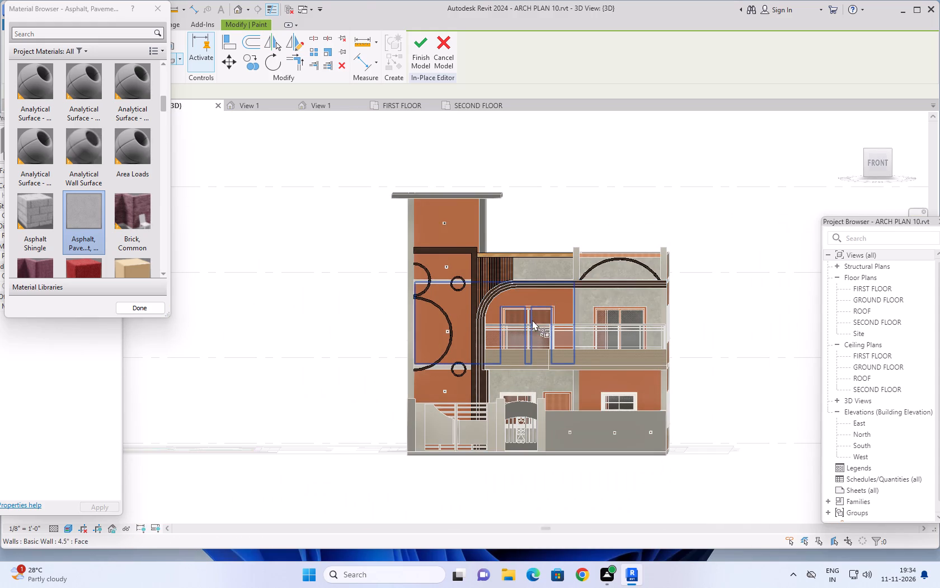
Paint the parapet wall face behind the arch with the Door - Frame material and finish the in-place model.
scroll(544, 323, down, 2)
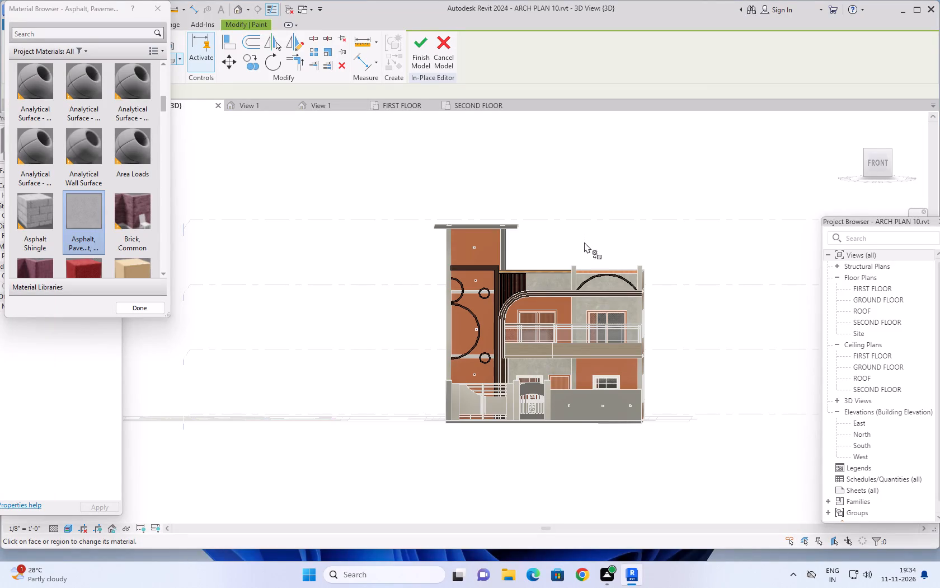
scroll(92, 227, down, 1)
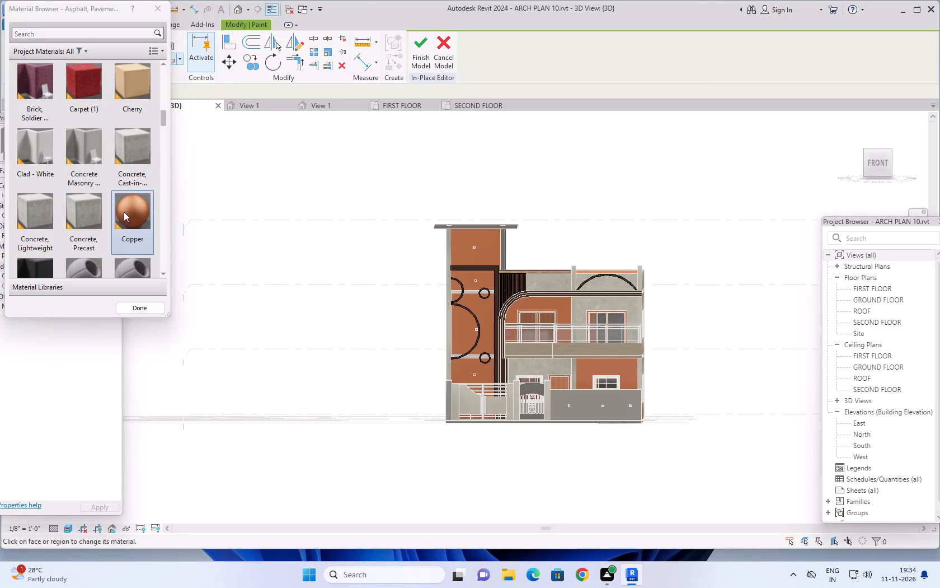
scroll(85, 220, down, 3)
scroll(84, 144, up, 1)
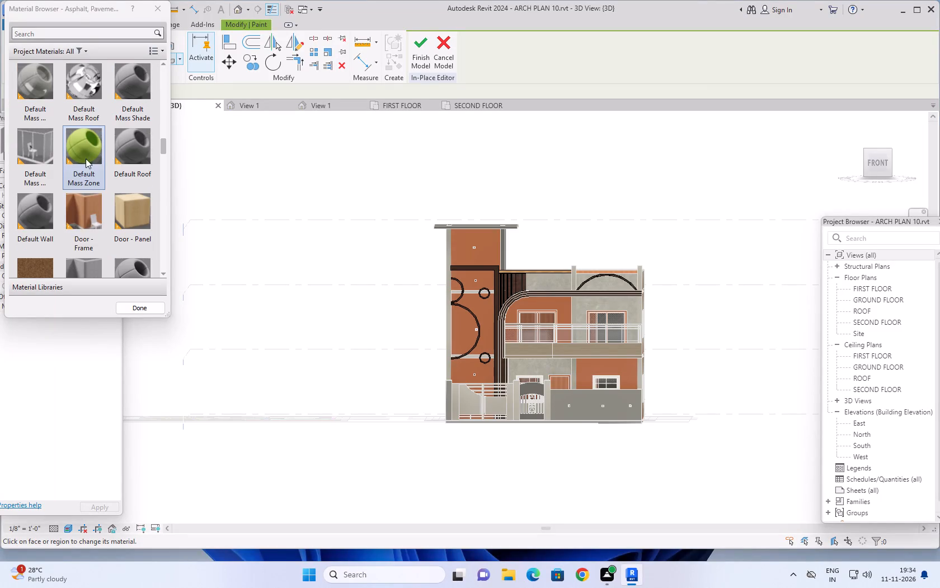
click(78, 202)
click(604, 282)
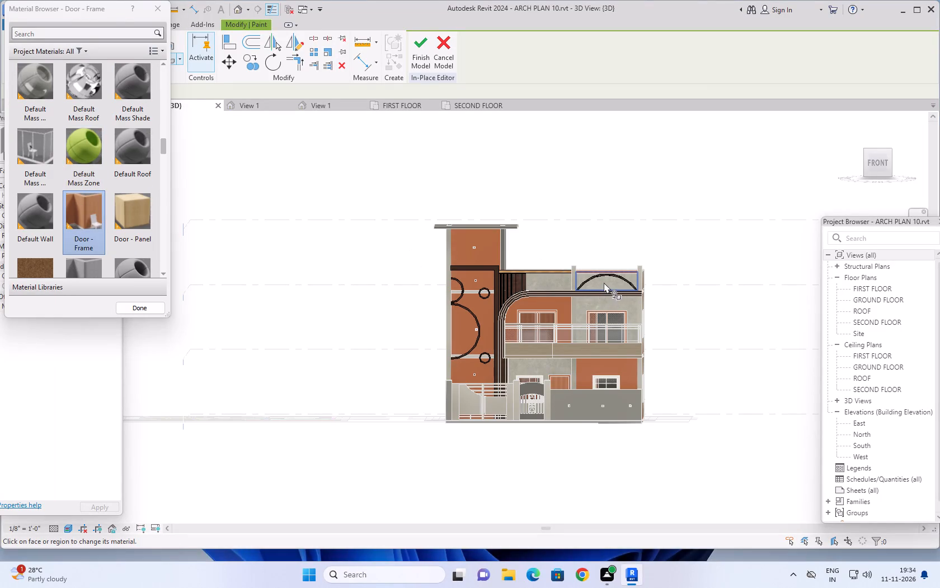
scroll(582, 257, up, 1)
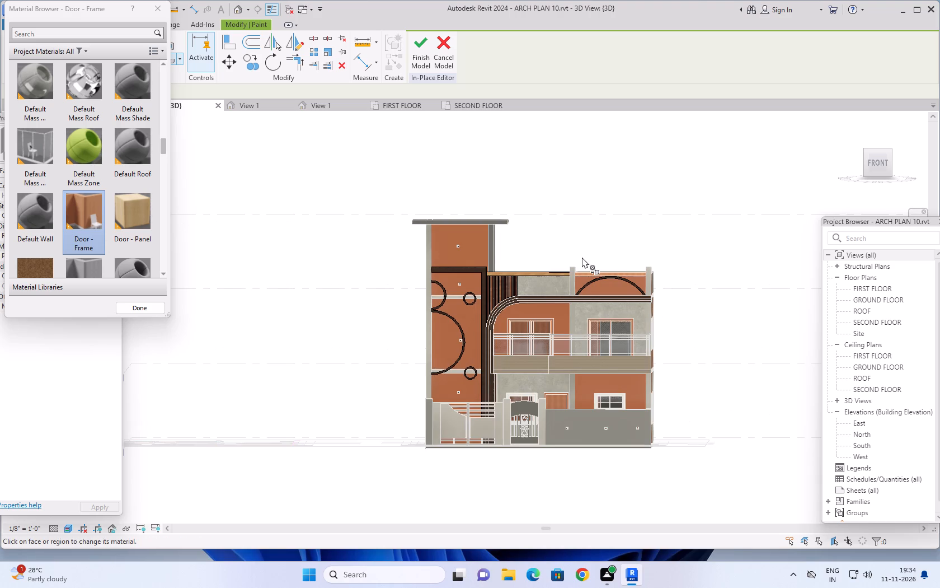
scroll(560, 236, down, 2)
click(420, 52)
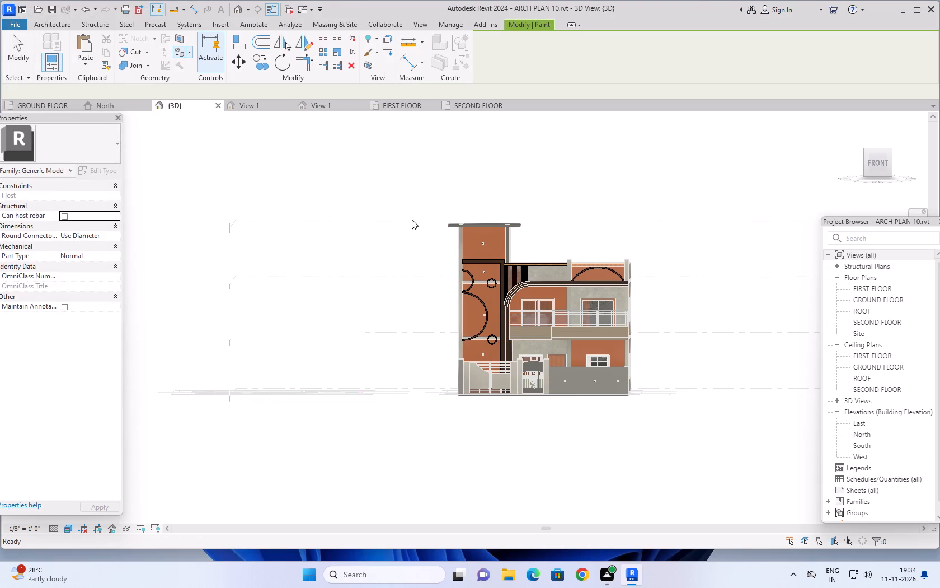
Review the finished colours of the whole front facade, tower and parapet from a nearly head-on view.
scroll(412, 220, down, 3)
middle_drag(412, 191, 416, 315)
scroll(402, 278, up, 3)
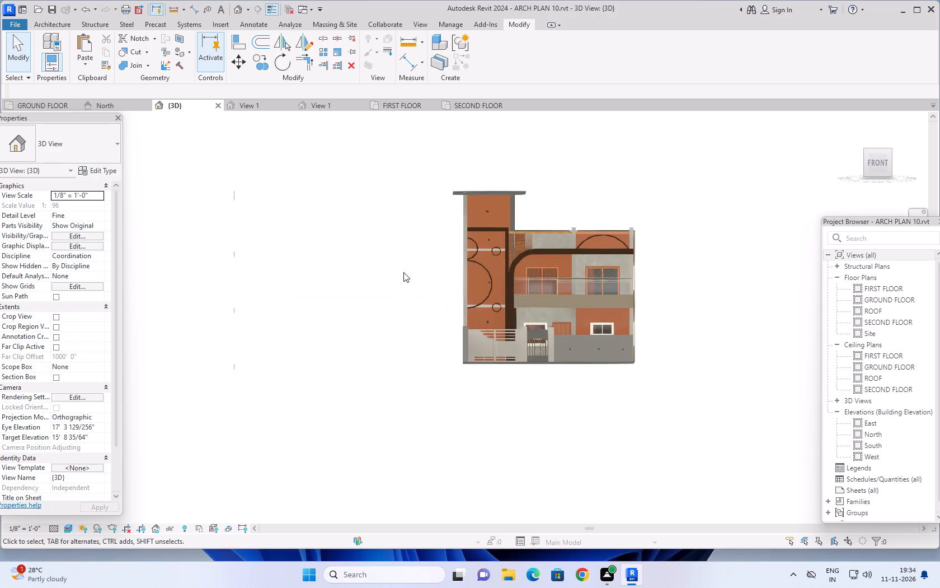
scroll(403, 272, up, 2)
middle_drag(668, 190, 630, 222)
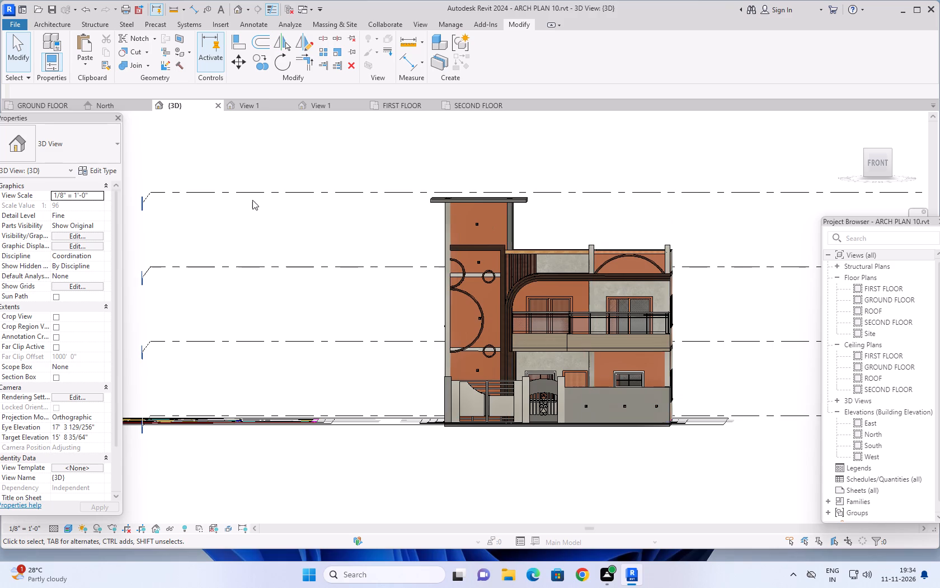
scroll(272, 185, up, 1)
scroll(420, 189, down, 2)
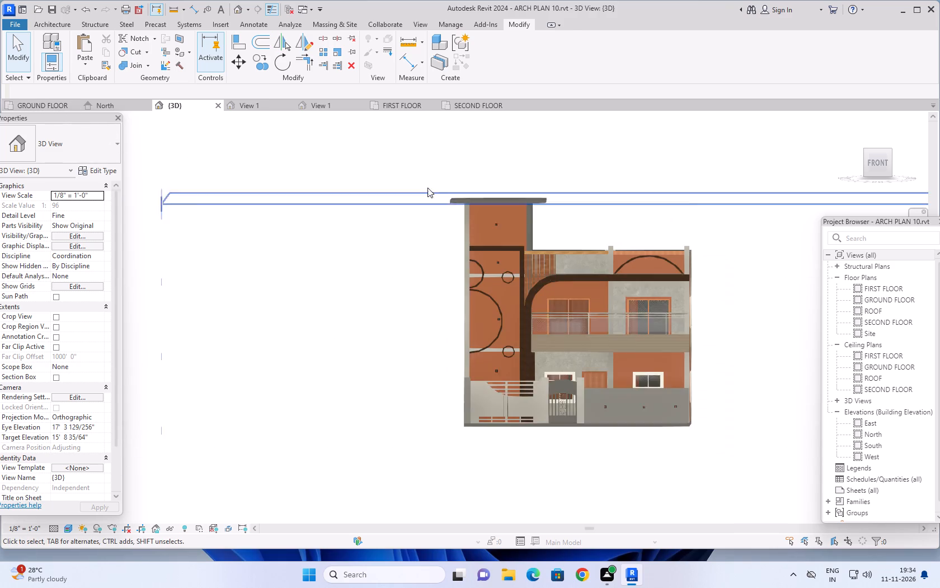
middle_drag(551, 157, 537, 166)
key(Escape)
key(Escape)
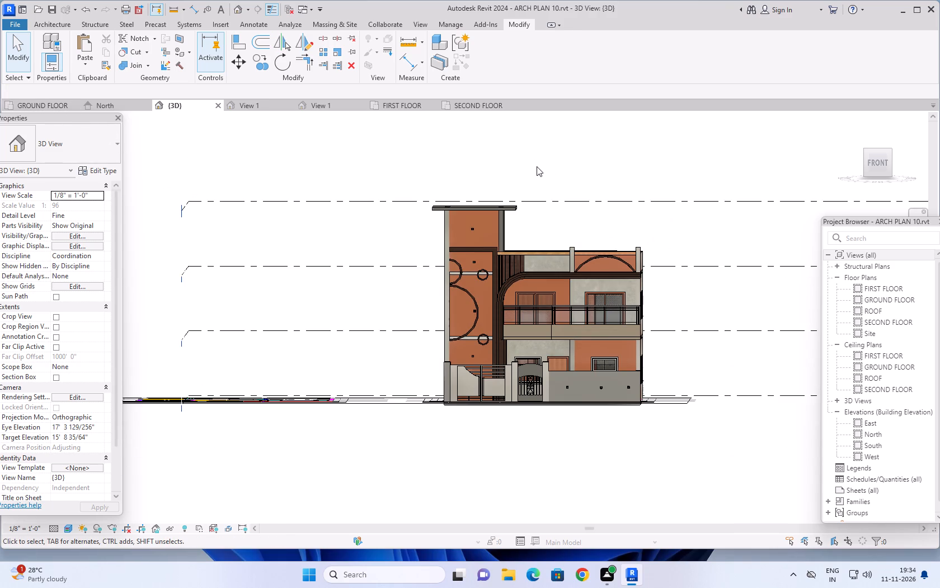
Open the print settings for the 3D view of the front facade.
key(ctrl+p)
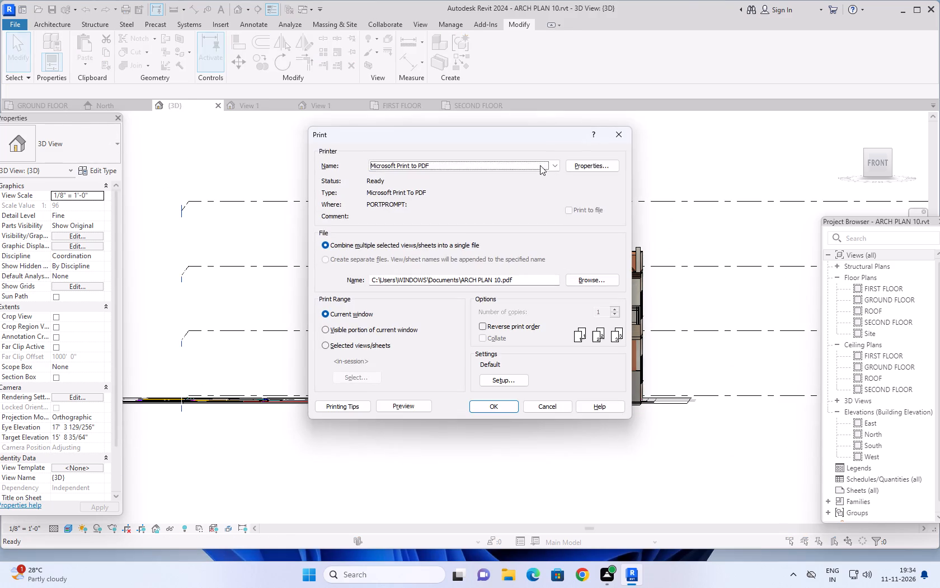
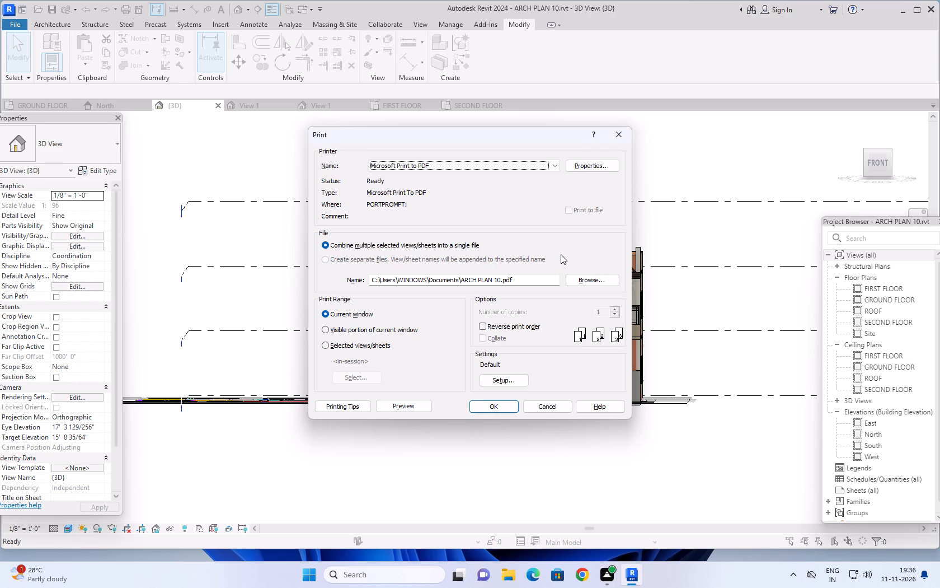
Preview the print of the current 3D view window, and close the preview.
click(405, 403)
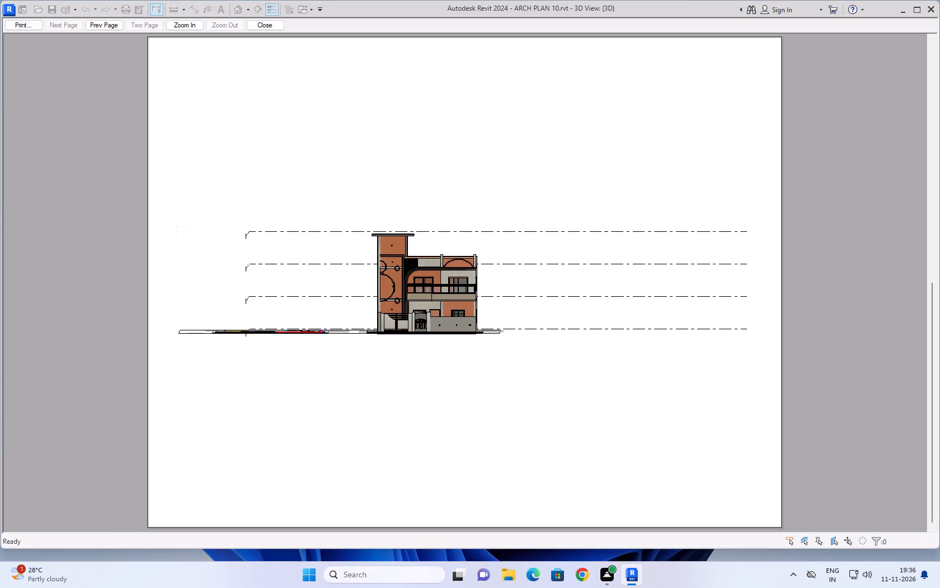
click(267, 26)
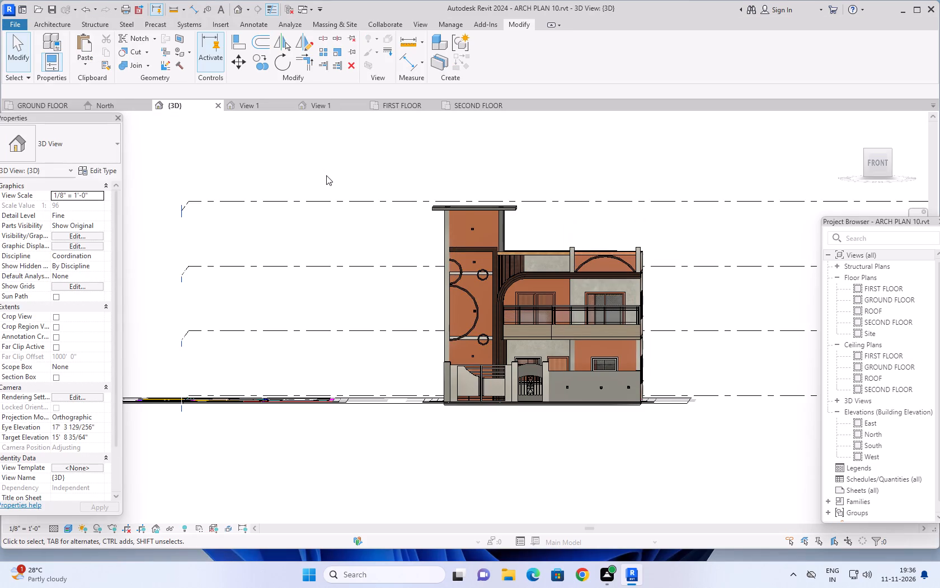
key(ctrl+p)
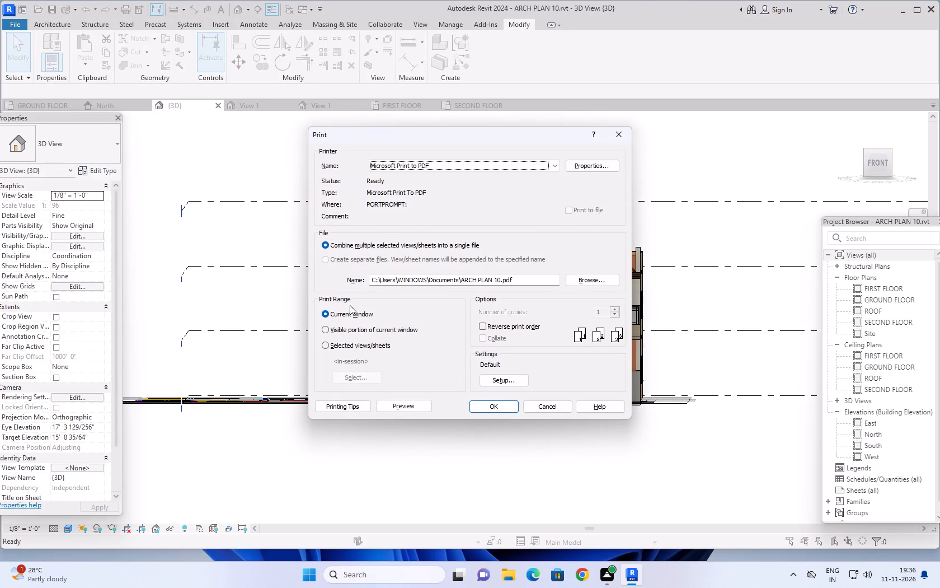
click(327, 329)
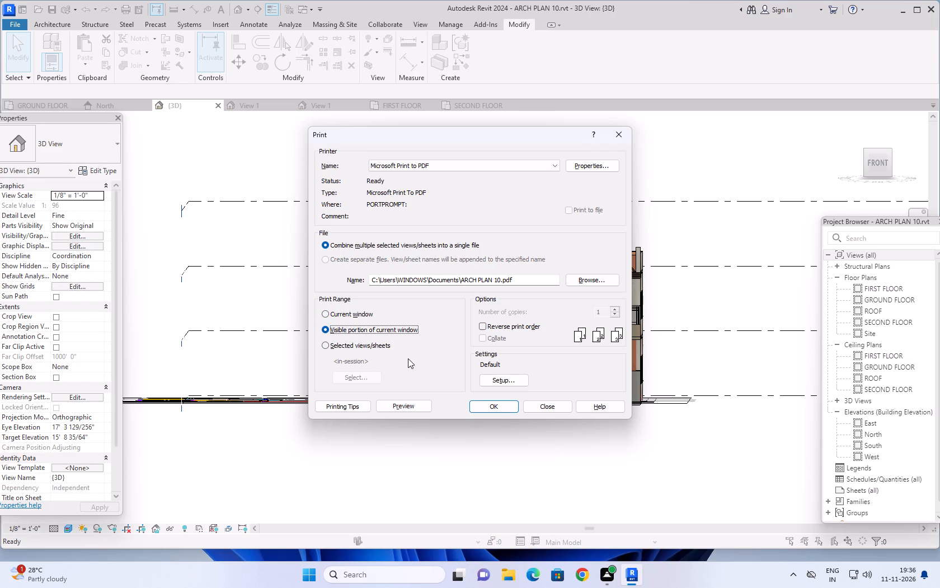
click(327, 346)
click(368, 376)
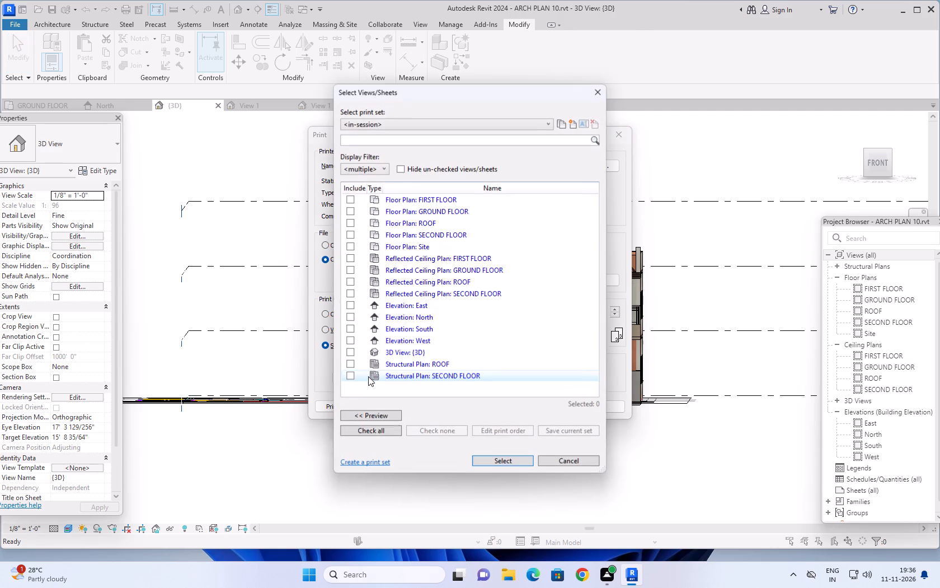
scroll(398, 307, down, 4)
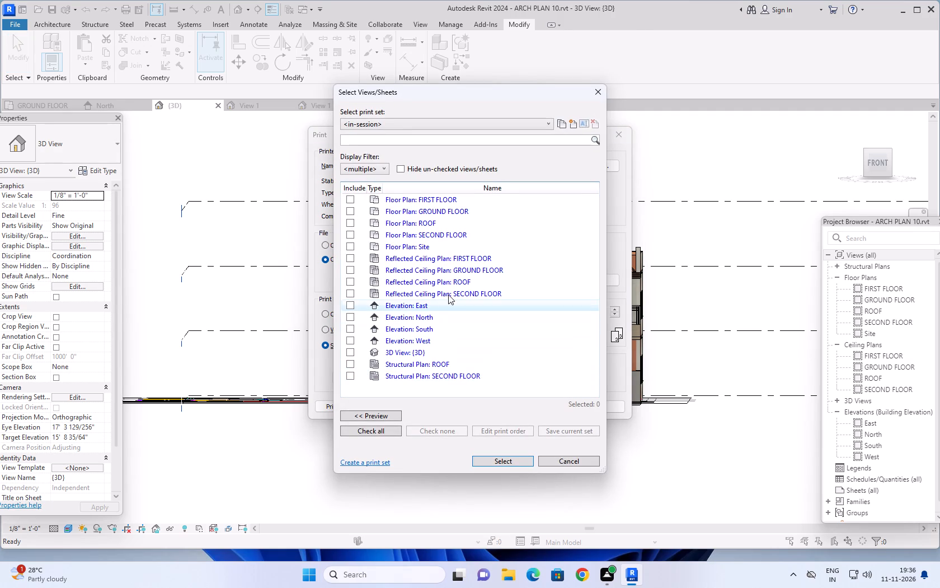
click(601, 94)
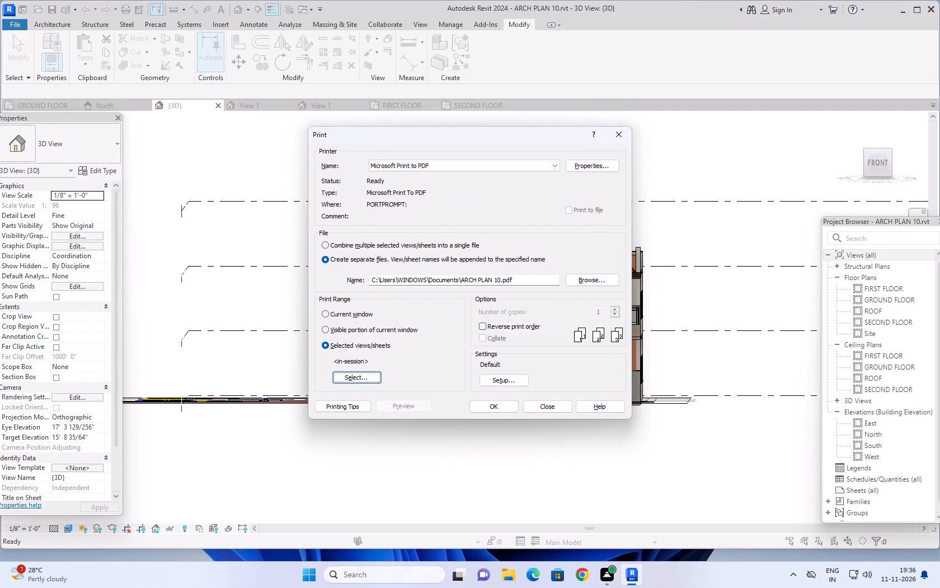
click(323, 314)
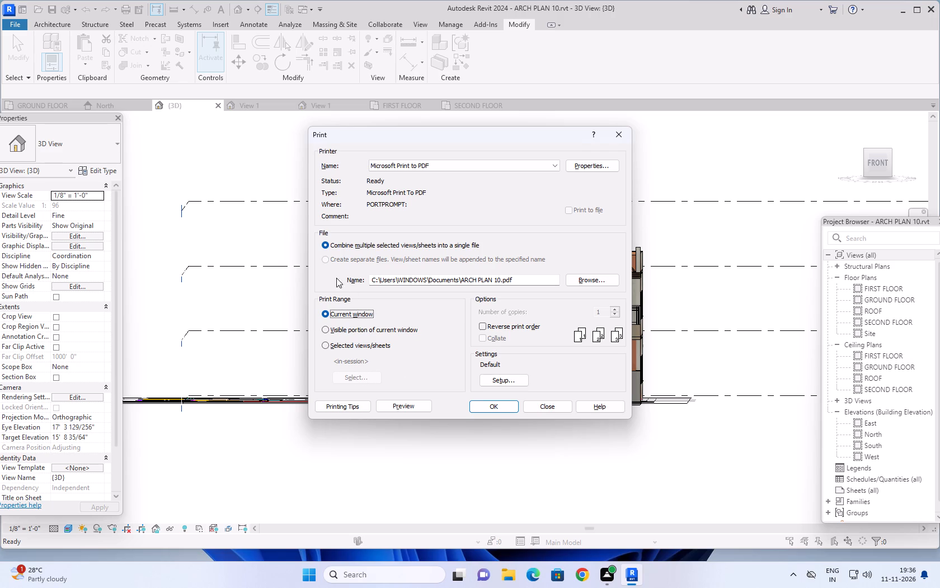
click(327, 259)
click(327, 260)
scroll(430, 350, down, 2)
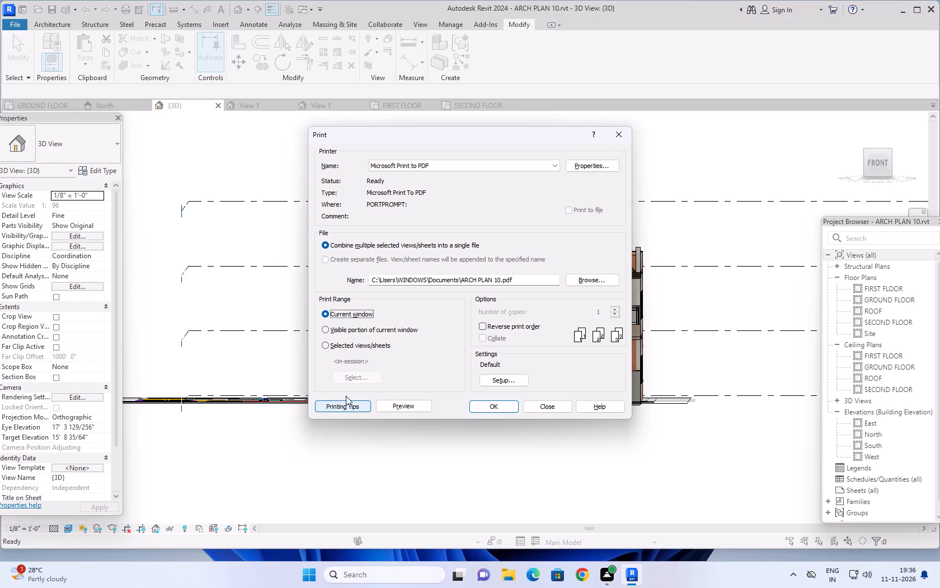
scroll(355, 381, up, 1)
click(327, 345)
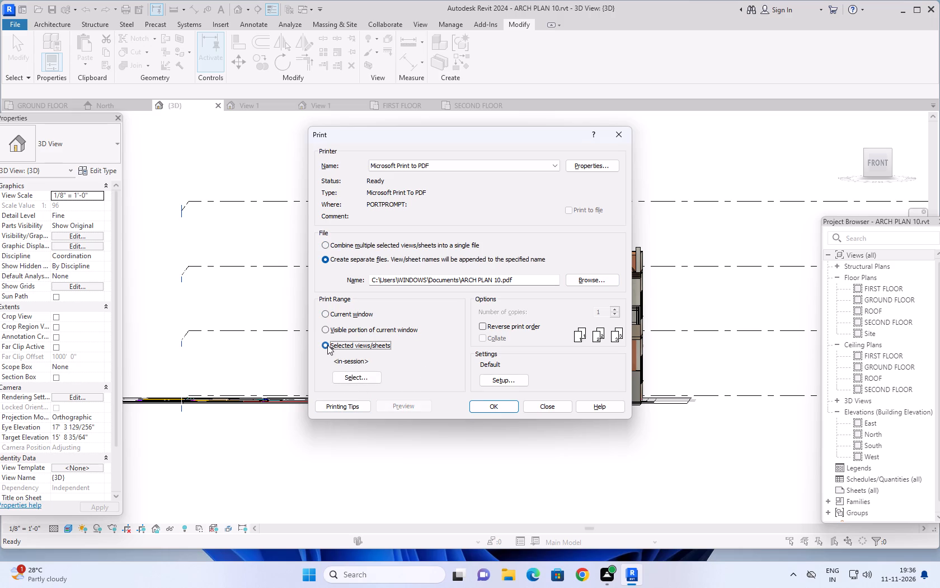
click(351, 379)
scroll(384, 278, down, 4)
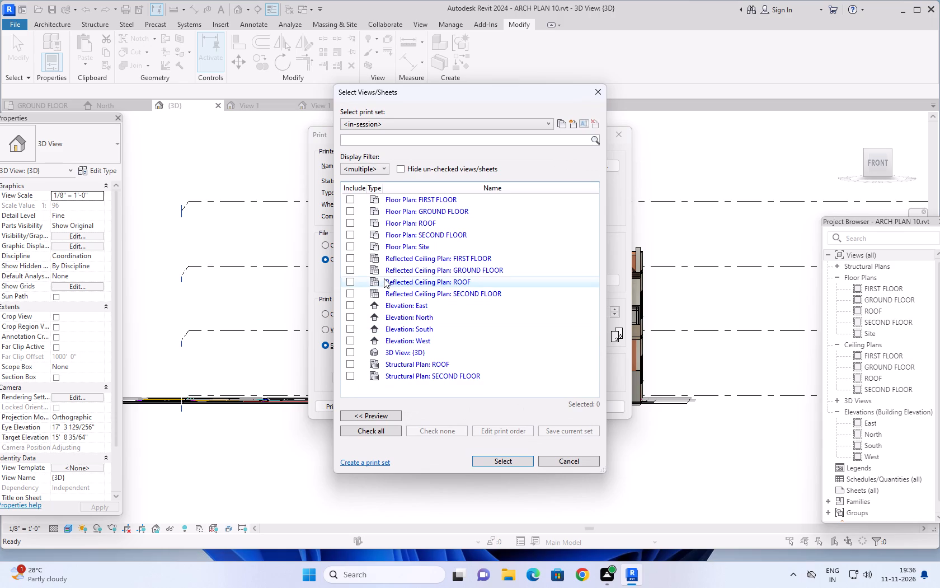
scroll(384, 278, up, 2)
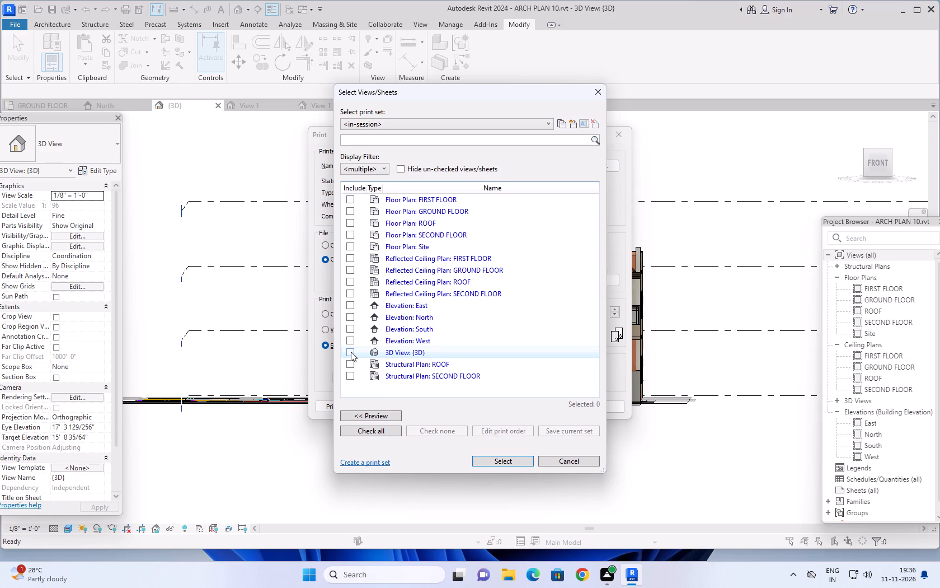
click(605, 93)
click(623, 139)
Place a perspective camera in the GROUND FLOOR plan, standing in front of the house and aimed past the back of the right-hand plan.
scroll(560, 194, down, 2)
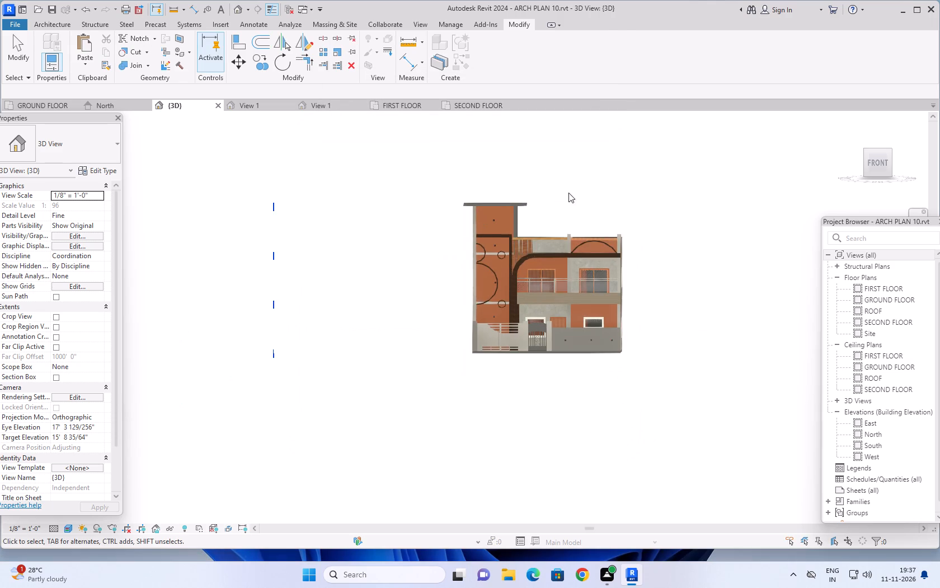
middle_drag(576, 189, 542, 200)
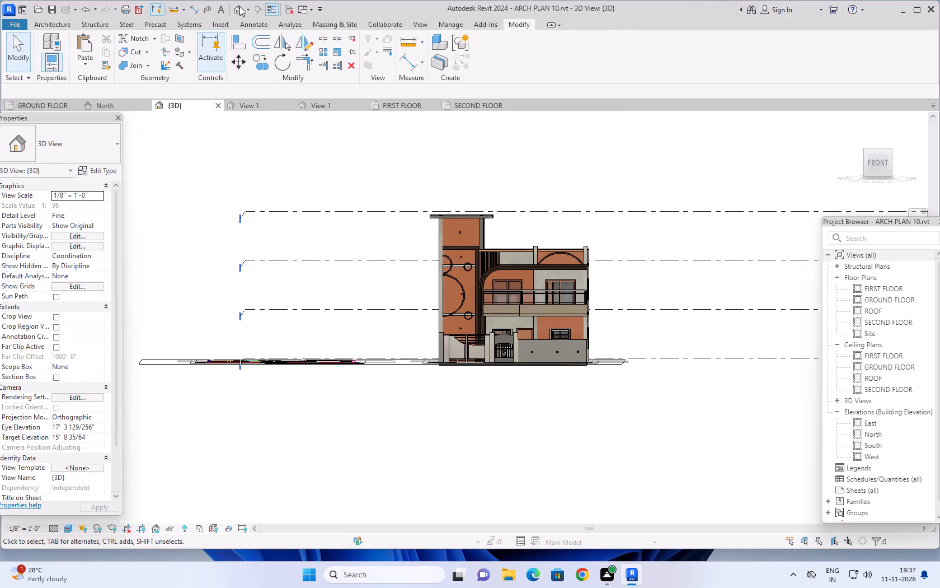
click(44, 106)
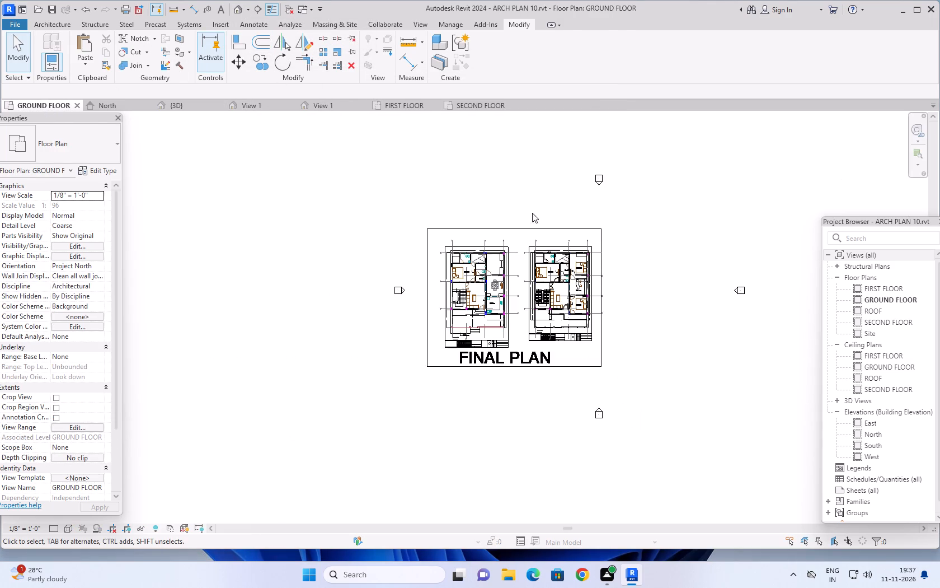
scroll(568, 222, down, 1)
middle_drag(636, 210, 521, 194)
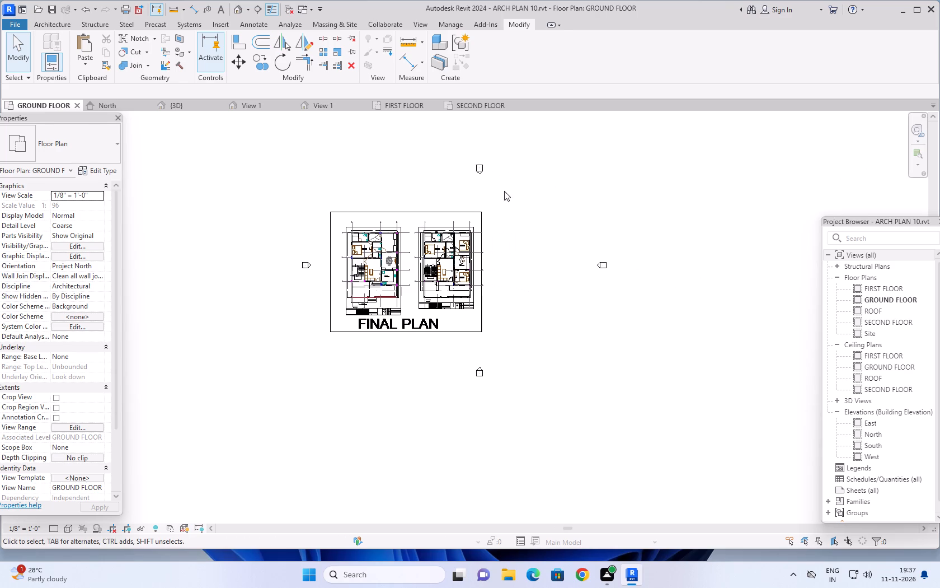
click(247, 12)
click(248, 32)
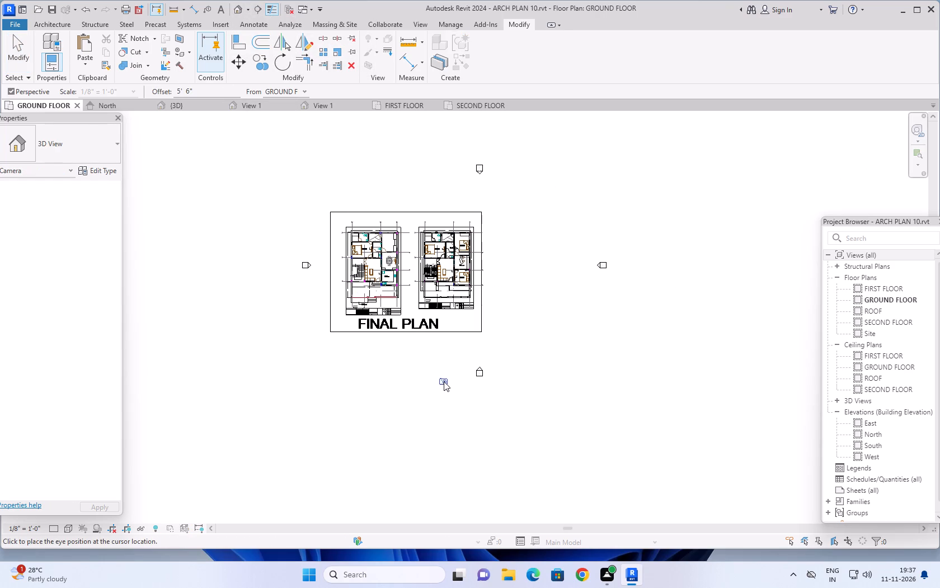
click(444, 381)
click(462, 160)
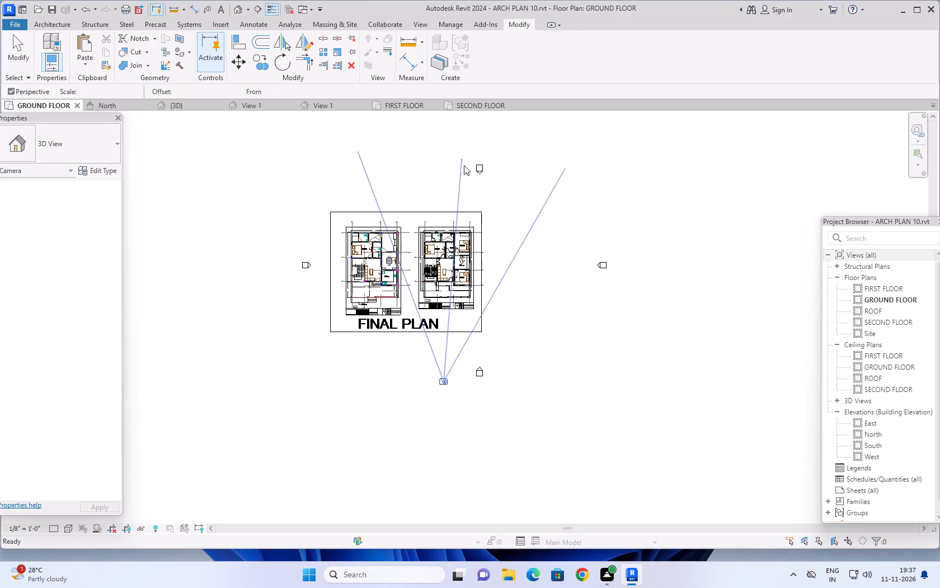
Adjust the camera view's crop region, raising its bottom edge and extending its top edge above the tower roof.
scroll(538, 274, down, 3)
middle_drag(609, 300, 612, 328)
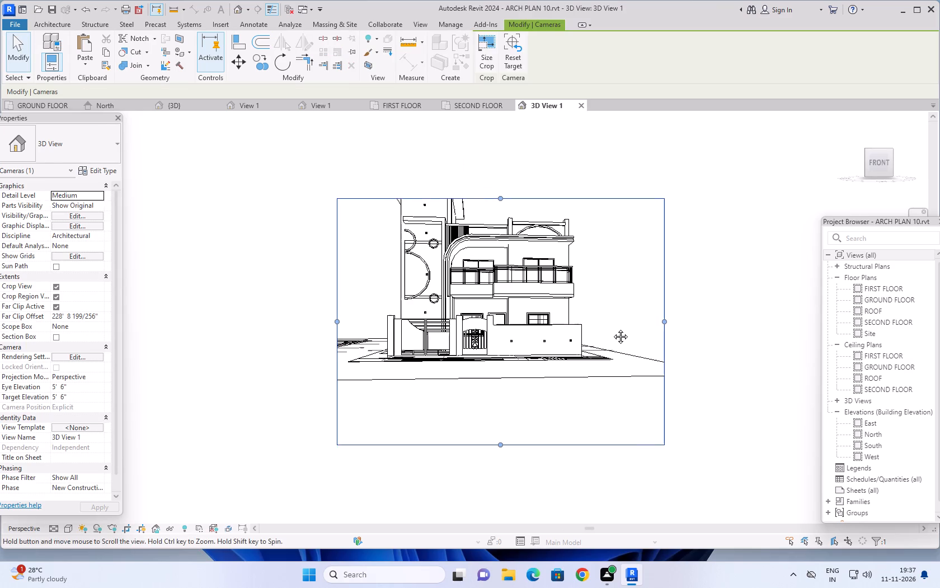
middle_drag(612, 328, 613, 339)
drag(502, 470, 515, 427)
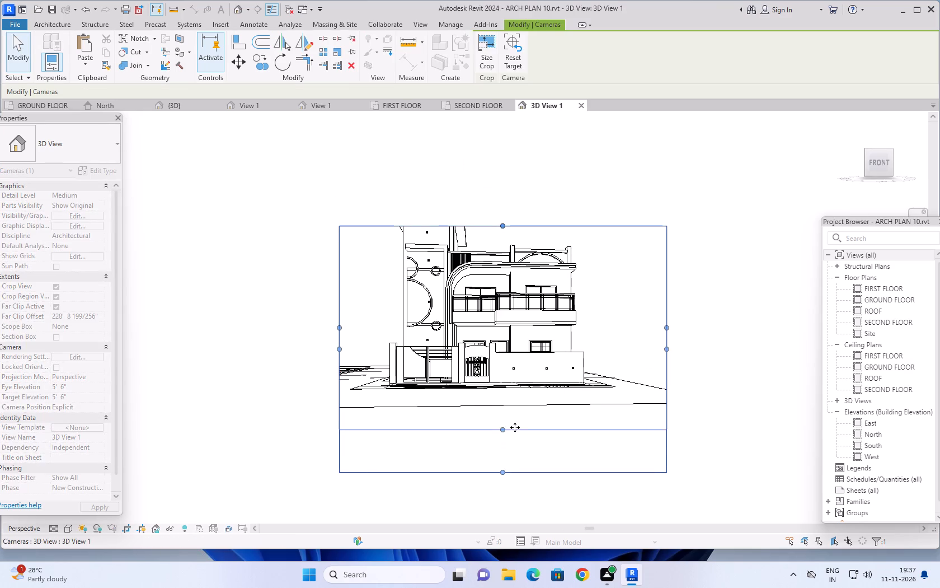
drag(502, 225, 505, 156)
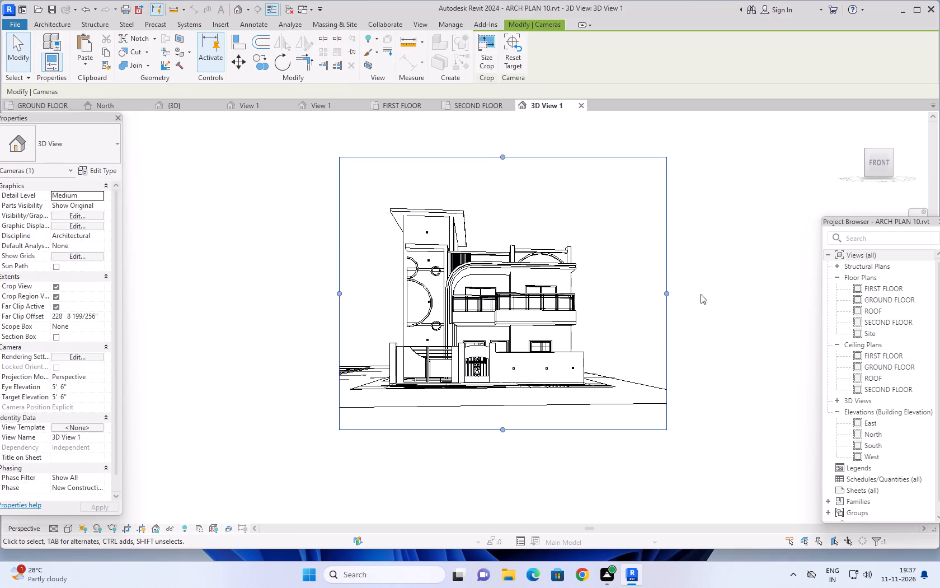
scroll(707, 300, down, 2)
click(426, 295)
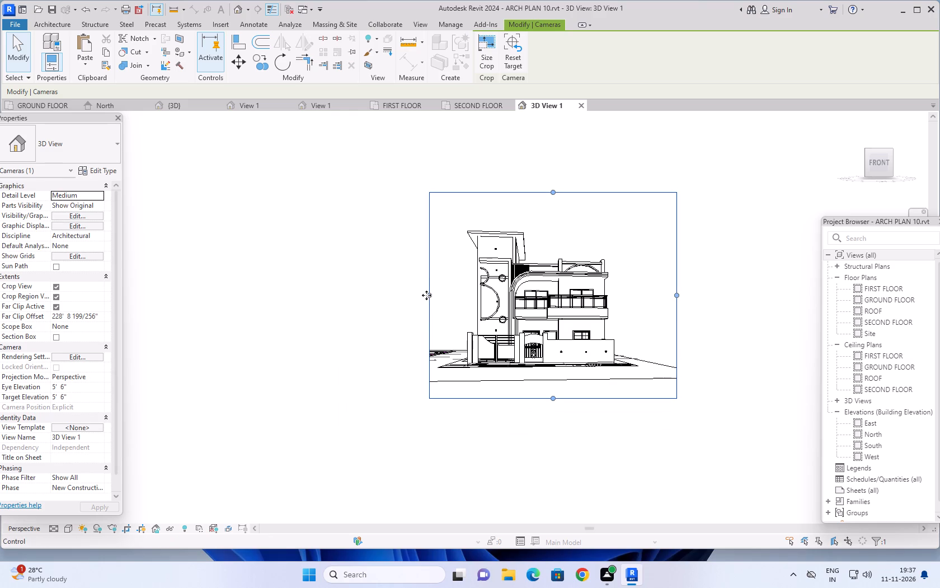
Set the camera view's detail level to Fine.
click(55, 530)
click(62, 518)
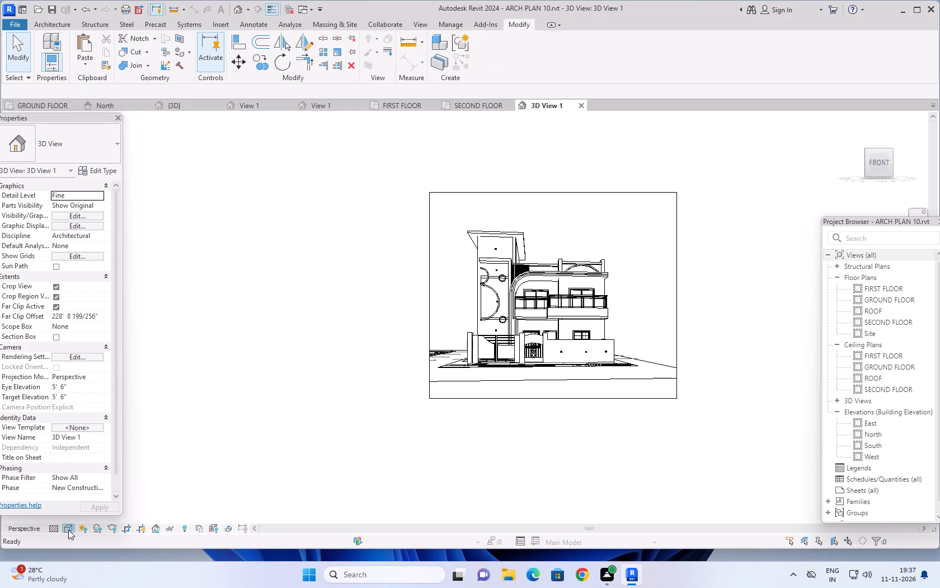
Set the camera view's background to Sky in the Graphic Display Options.
click(68, 530)
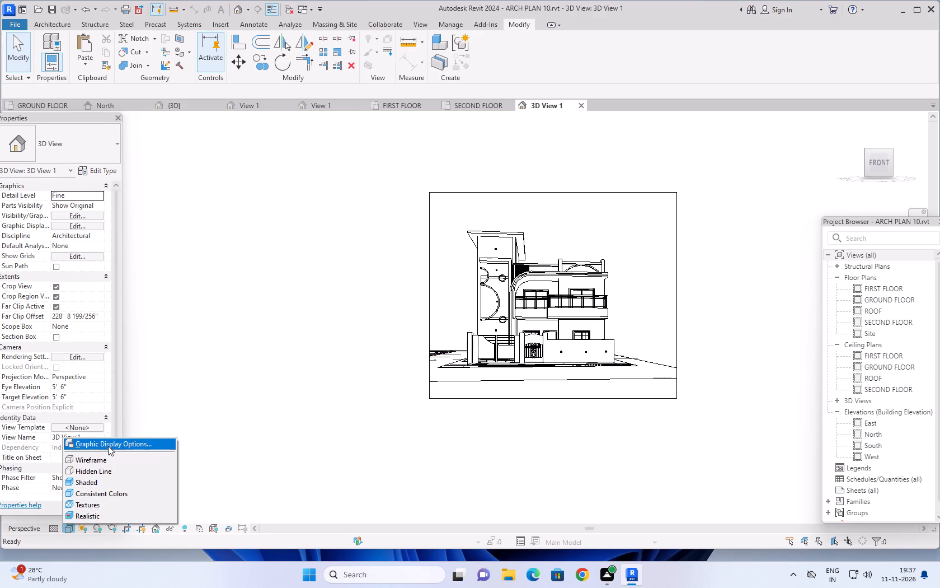
click(108, 446)
click(384, 332)
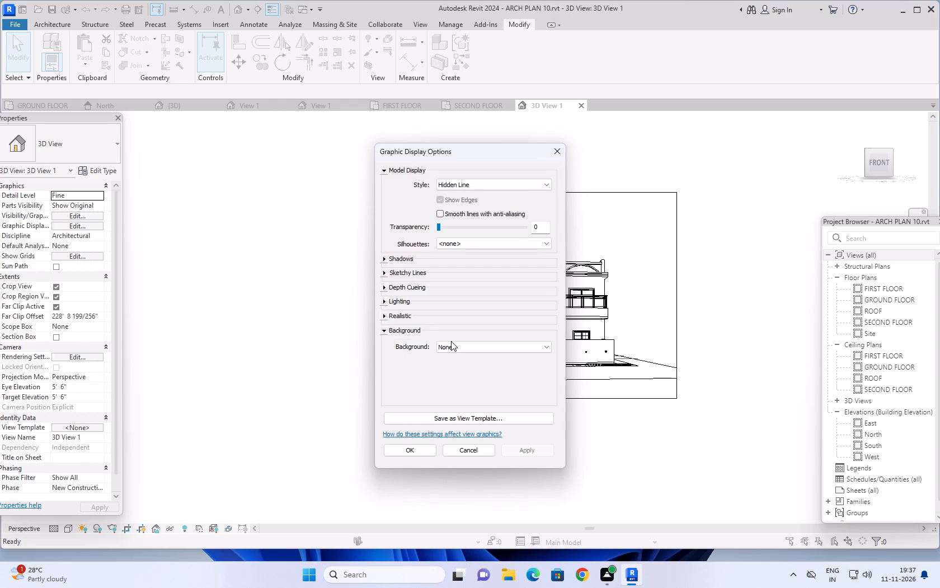
click(456, 345)
click(463, 367)
click(535, 454)
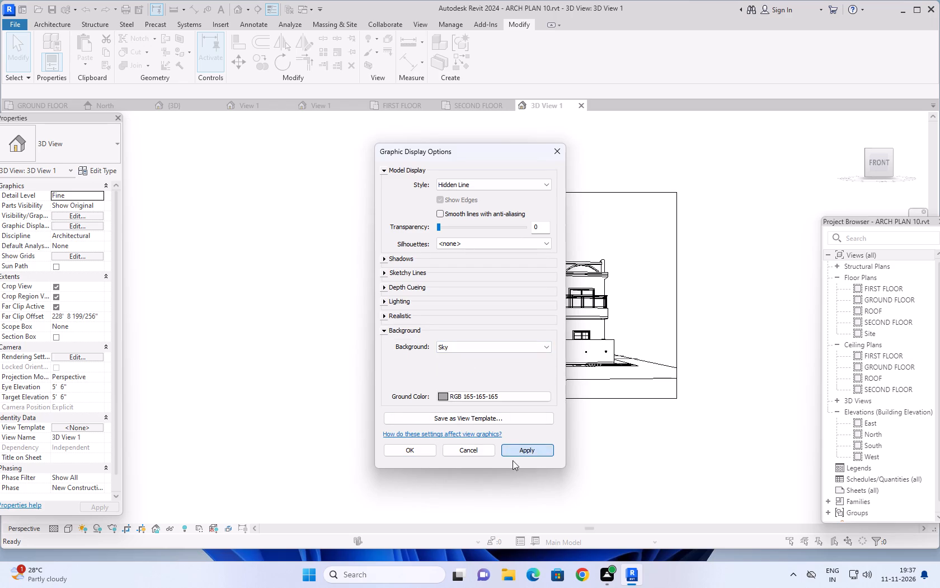
click(407, 451)
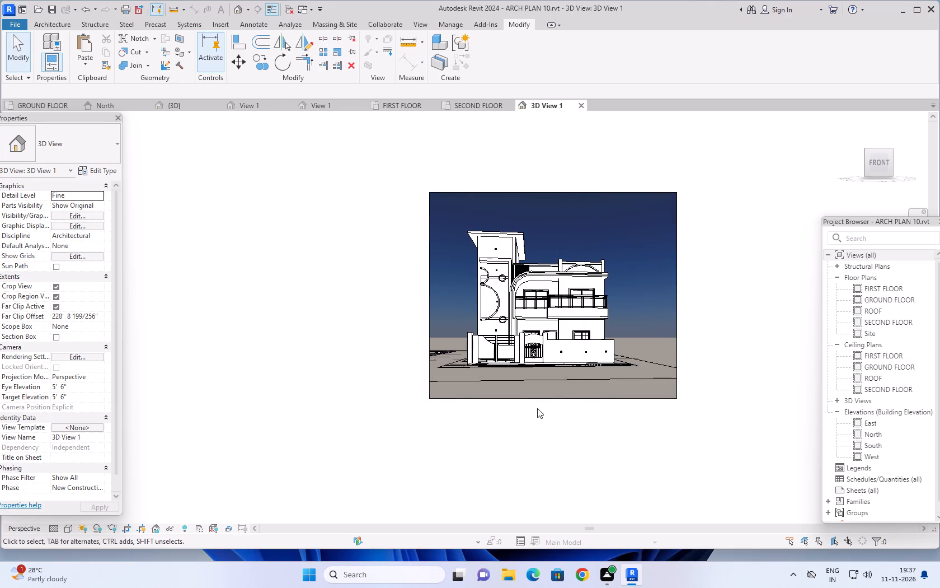
Switch the camera view's visual style to Realistic.
click(67, 530)
click(84, 518)
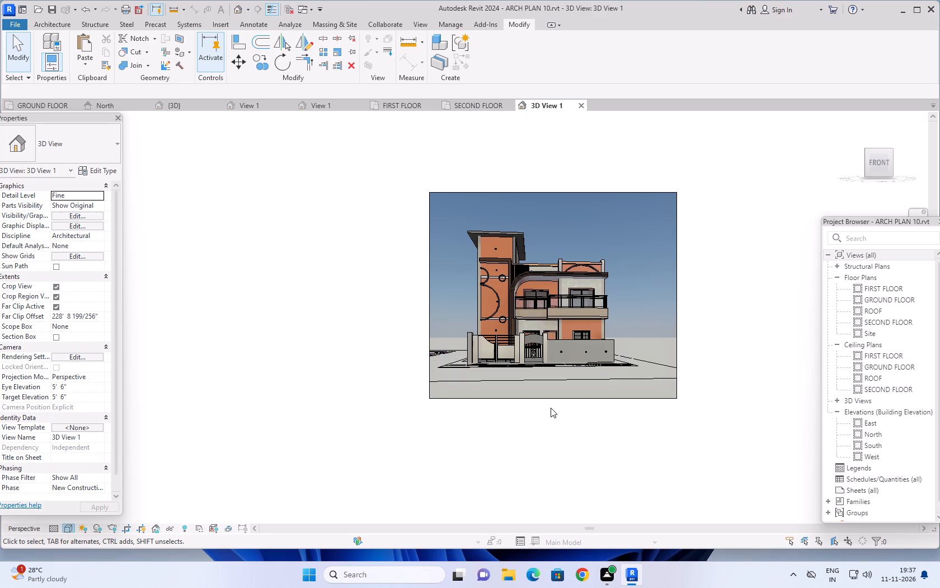
Raise the bottom edge of the camera view's crop region to trim the empty ground in front of the house.
click(549, 396)
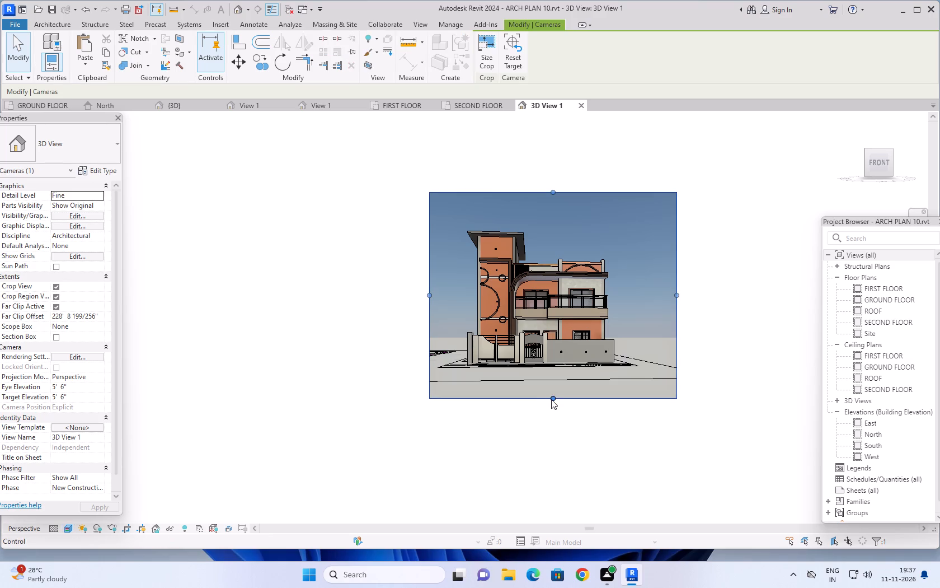
drag(553, 397, 556, 380)
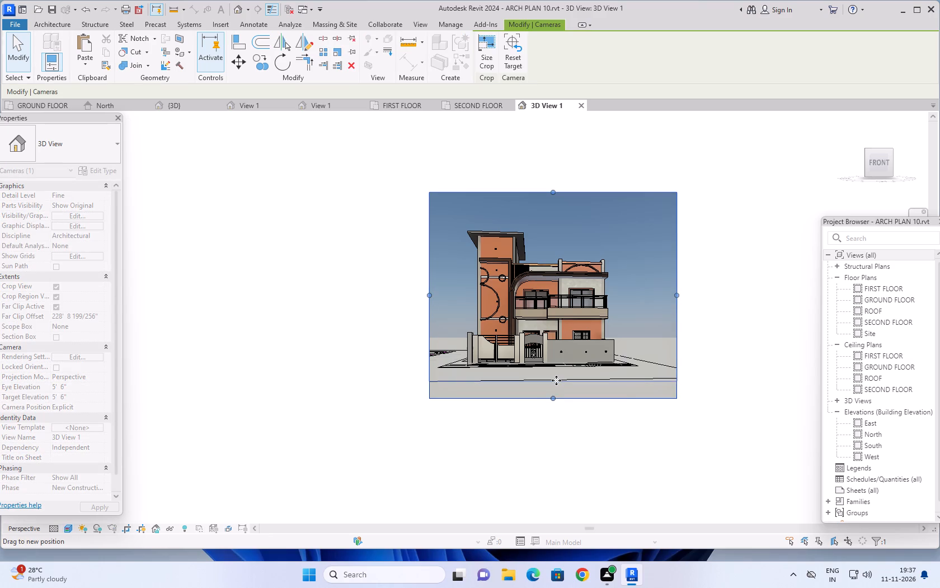
drag(556, 380, 559, 373)
scroll(577, 453, down, 1)
middle_drag(589, 452, 584, 452)
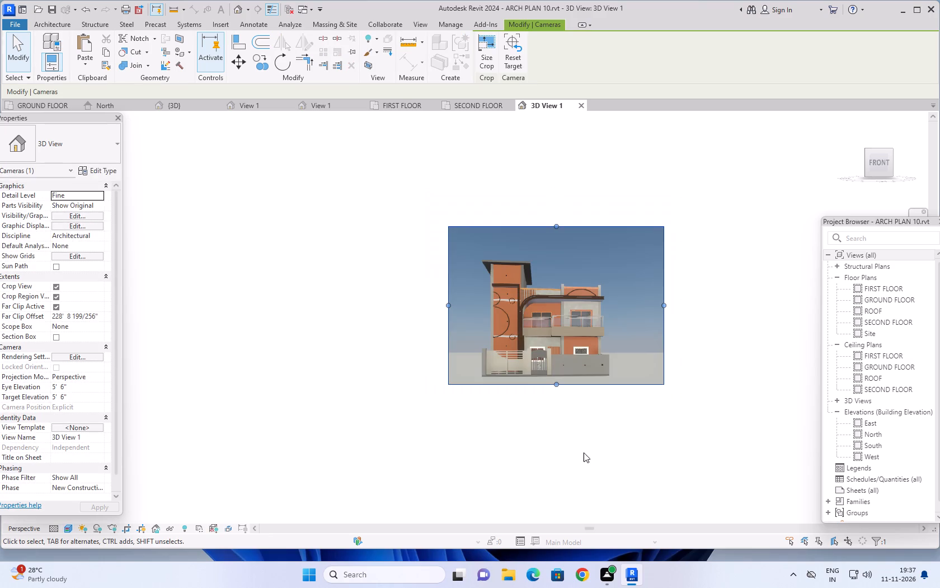
middle_drag(584, 452, 561, 452)
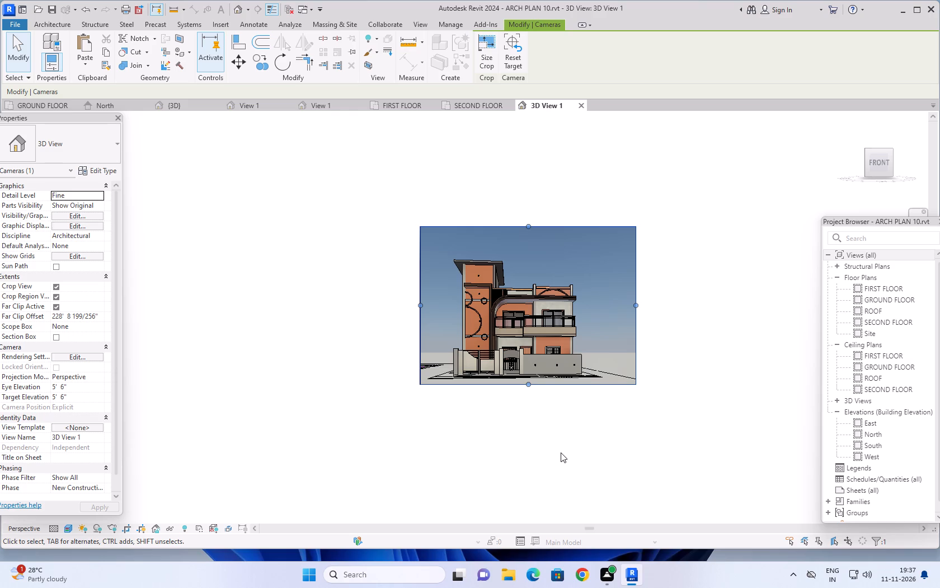
middle_drag(556, 444, 541, 444)
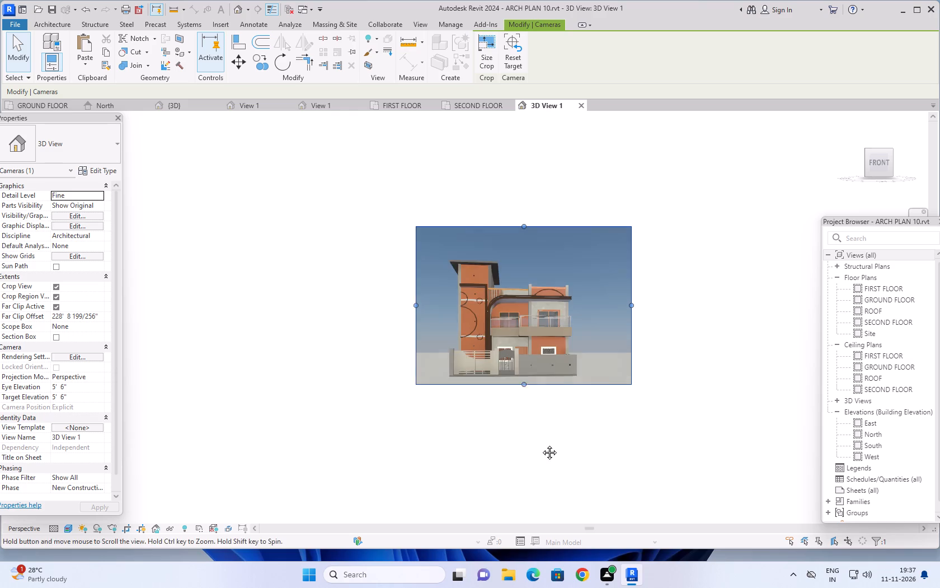
Open the print settings and include only the camera view 3D View 1 in the set of views to print.
middle_drag(541, 444, 527, 446)
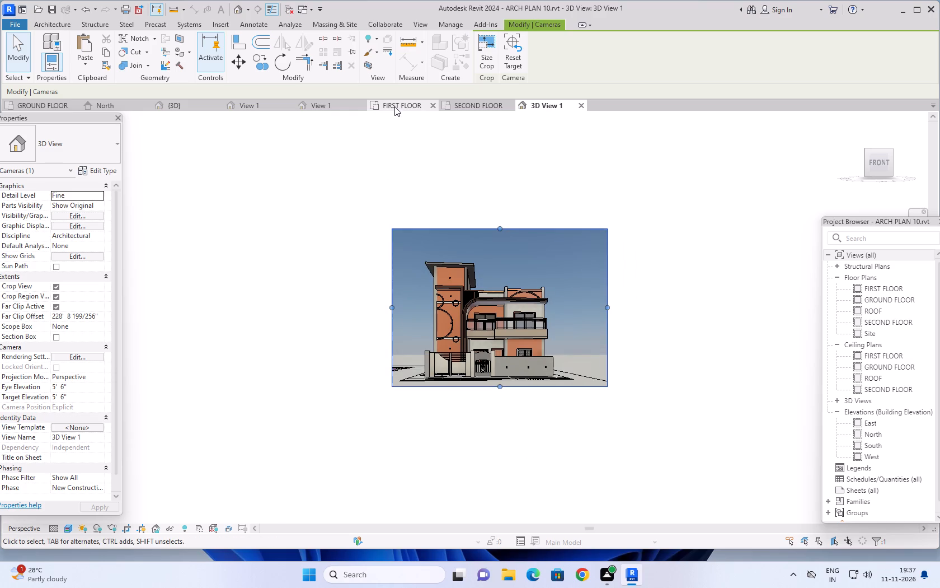
key(ctrl+p)
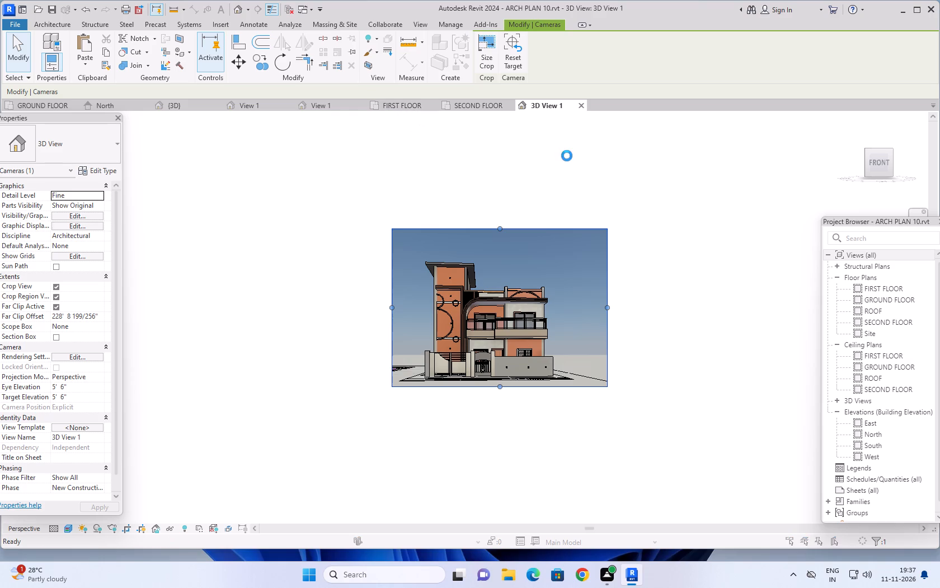
click(356, 375)
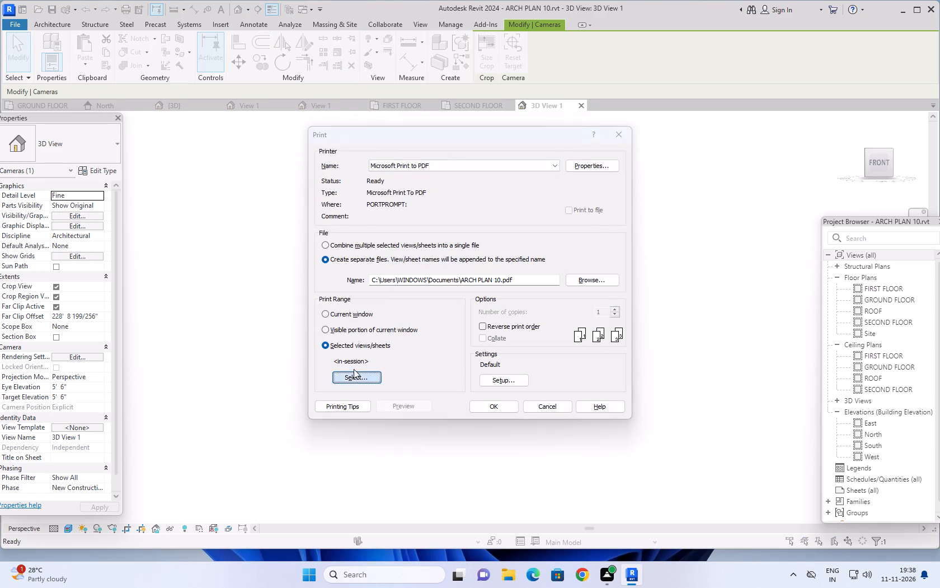
scroll(389, 286, down, 6)
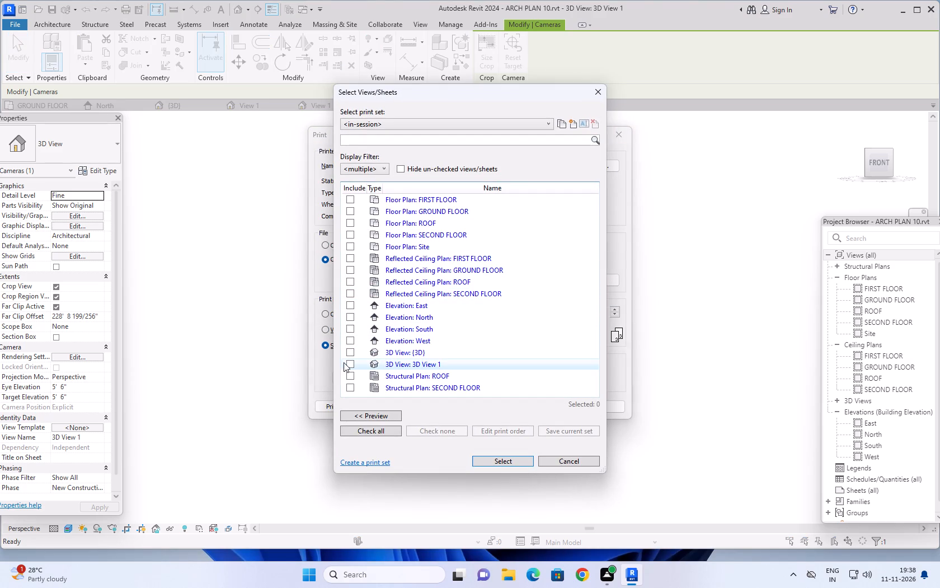
click(350, 364)
click(513, 463)
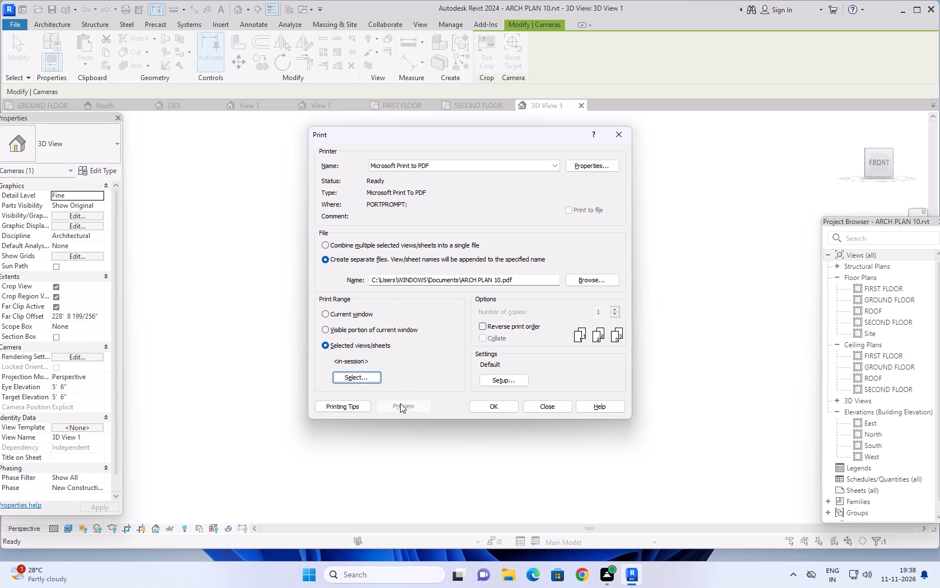
scroll(454, 229, down, 4)
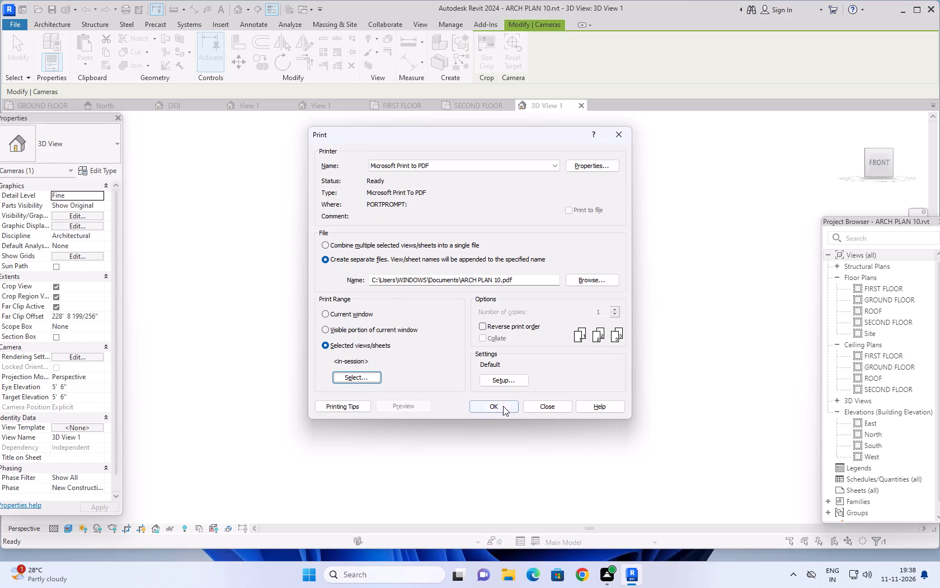
Print the chosen view to a separate PDF file, saved in the Documents folder as ARCH PLAN 10 PDF.
click(501, 405)
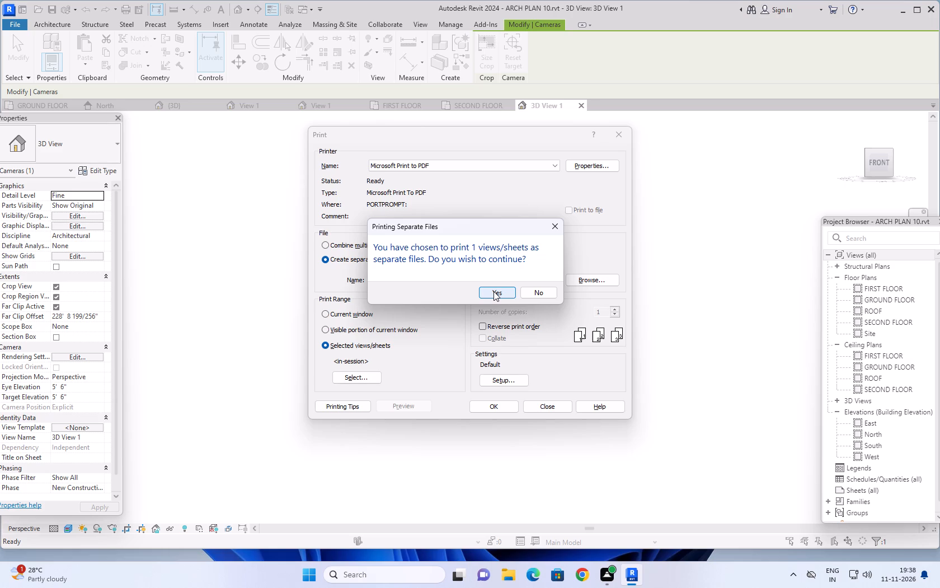
click(493, 291)
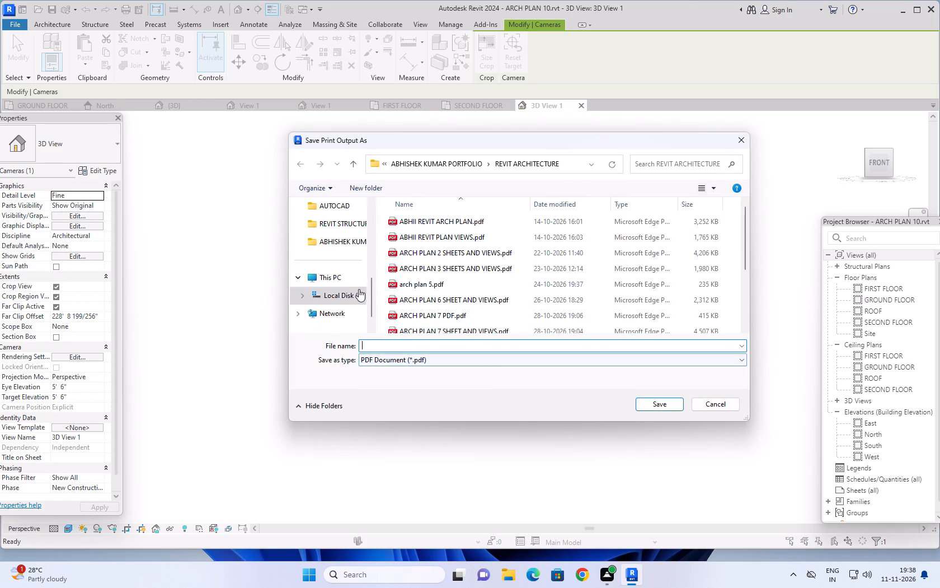
scroll(329, 272, up, 7)
scroll(324, 284, down, 1)
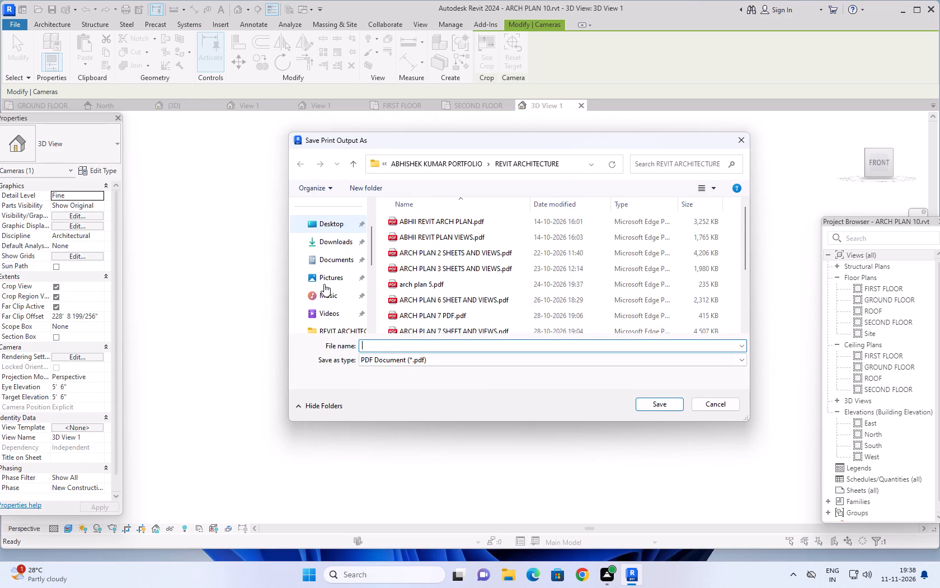
click(314, 257)
click(425, 341)
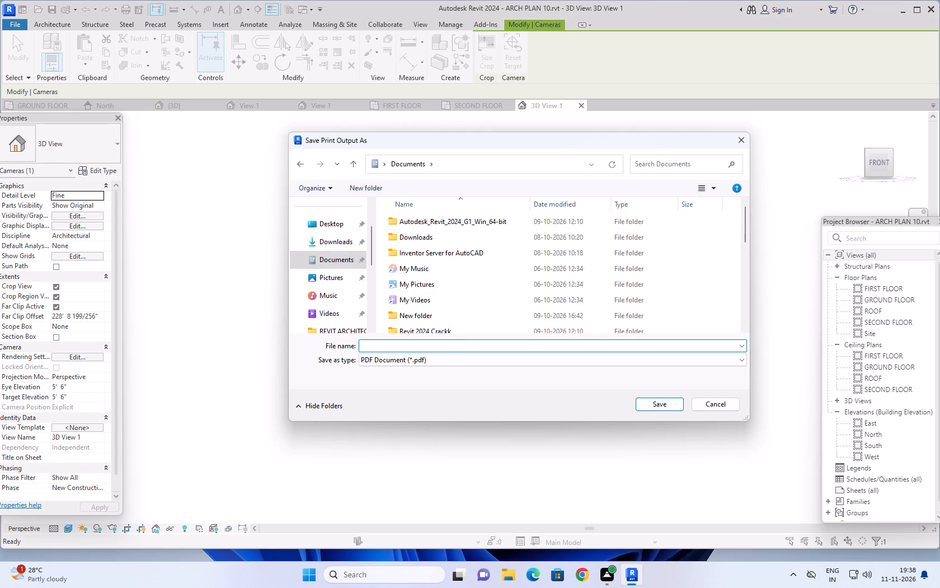
text(ARCH PLAN 10)
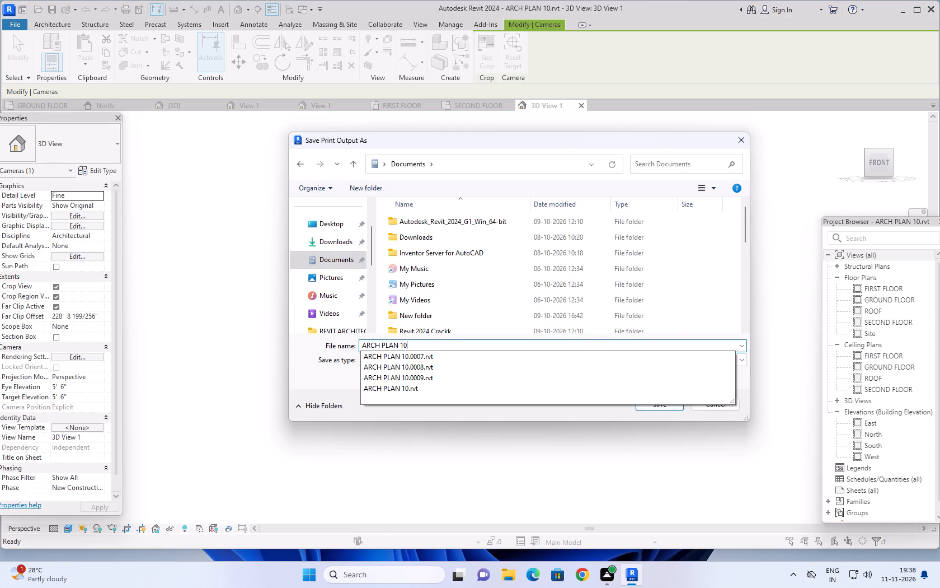
key(space)
text(PDF)
click(651, 402)
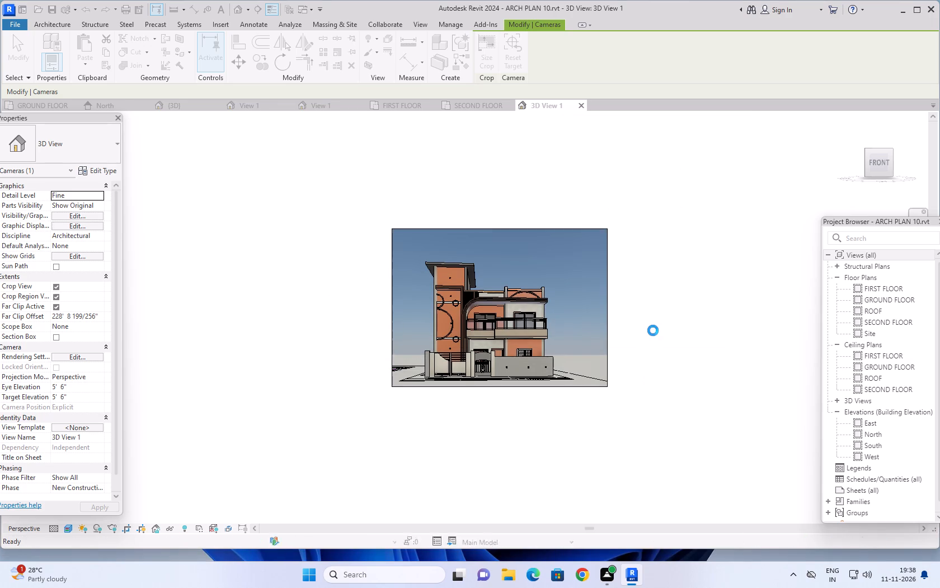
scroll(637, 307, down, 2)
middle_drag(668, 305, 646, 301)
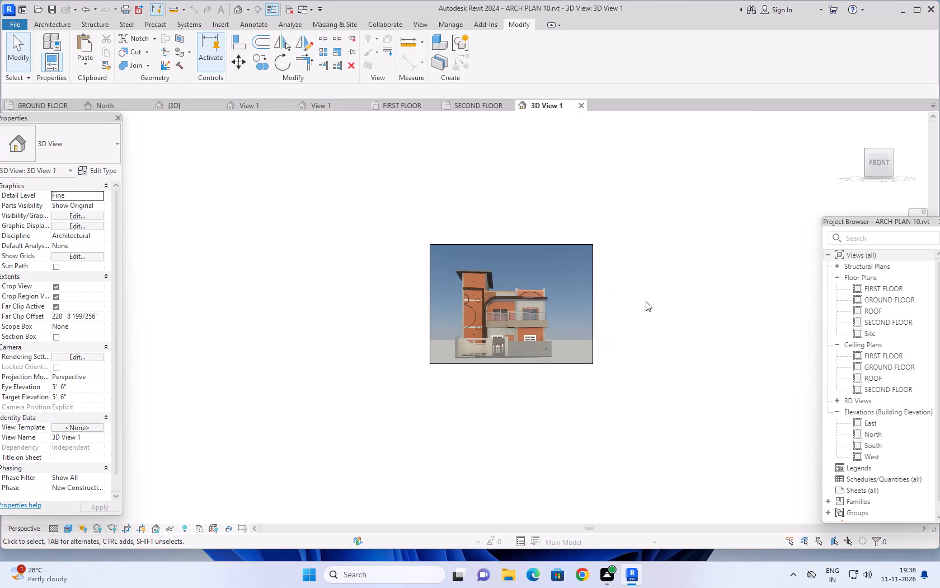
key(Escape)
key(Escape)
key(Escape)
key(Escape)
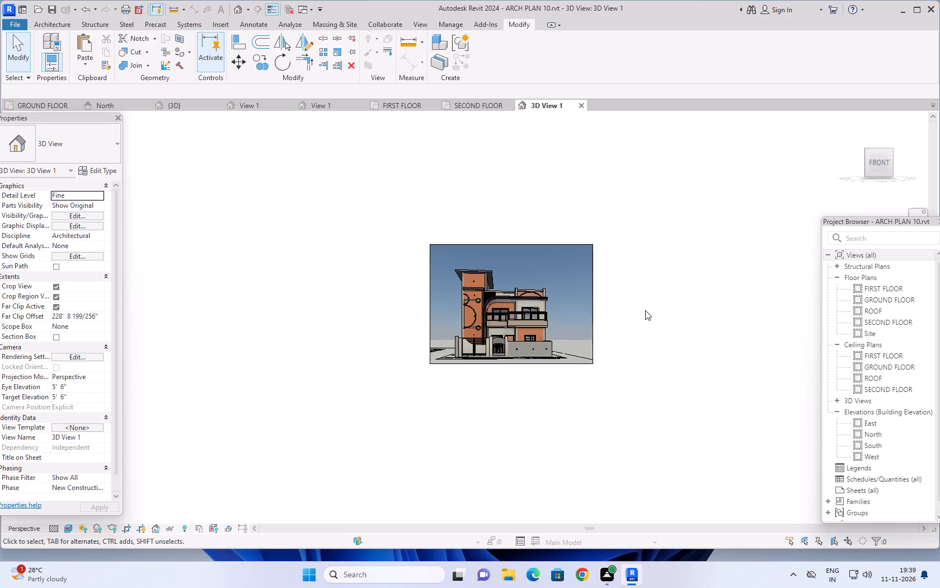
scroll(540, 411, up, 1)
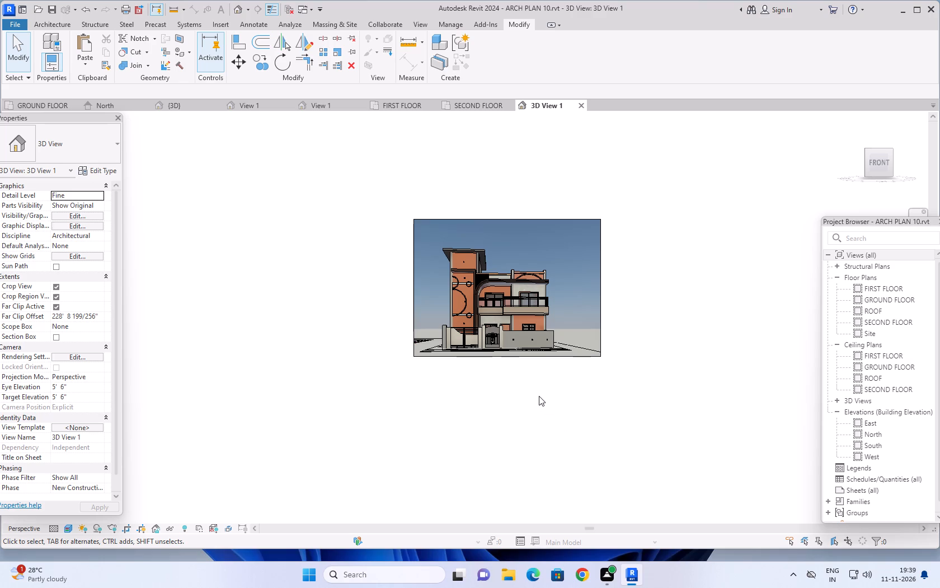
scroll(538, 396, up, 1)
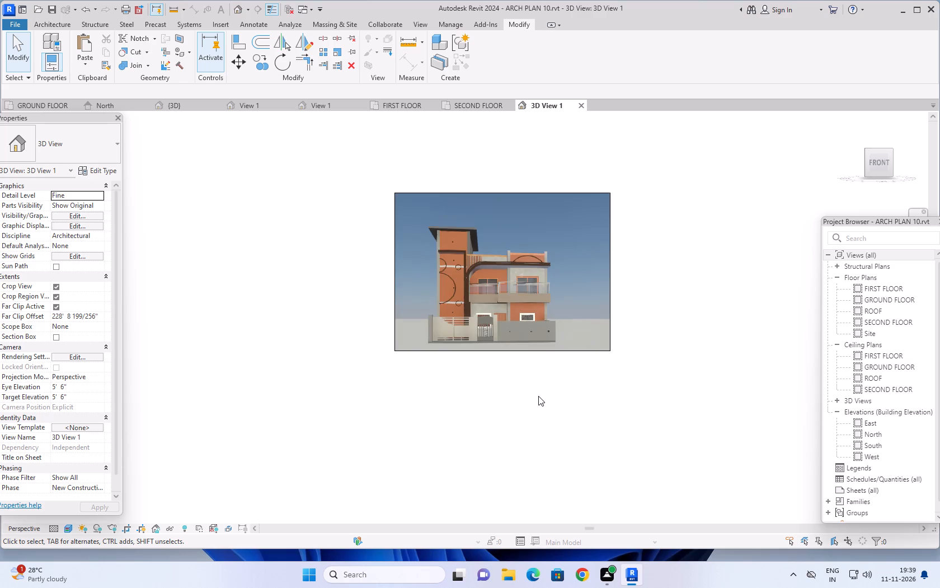